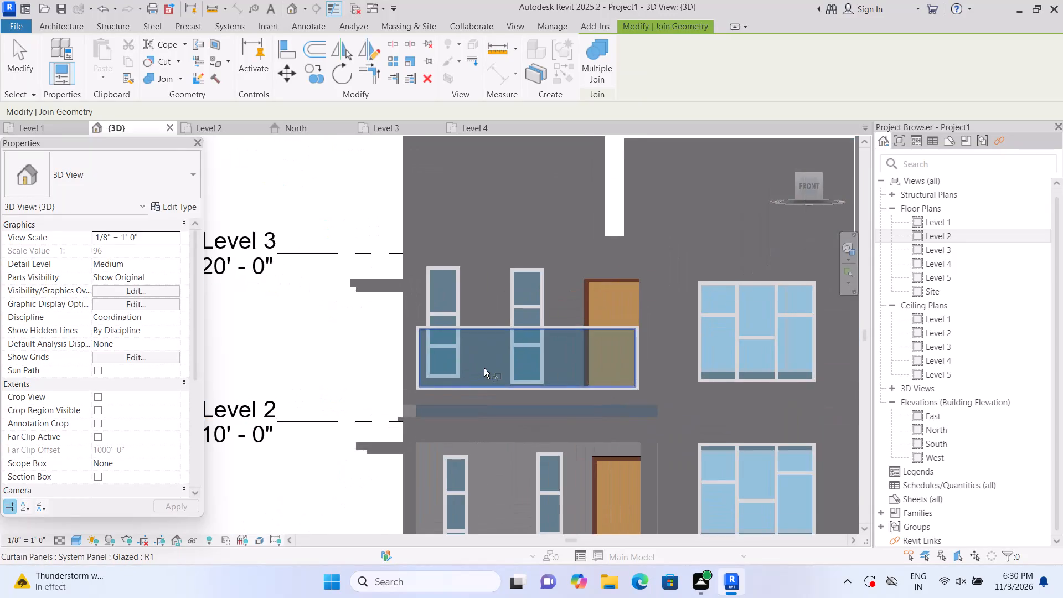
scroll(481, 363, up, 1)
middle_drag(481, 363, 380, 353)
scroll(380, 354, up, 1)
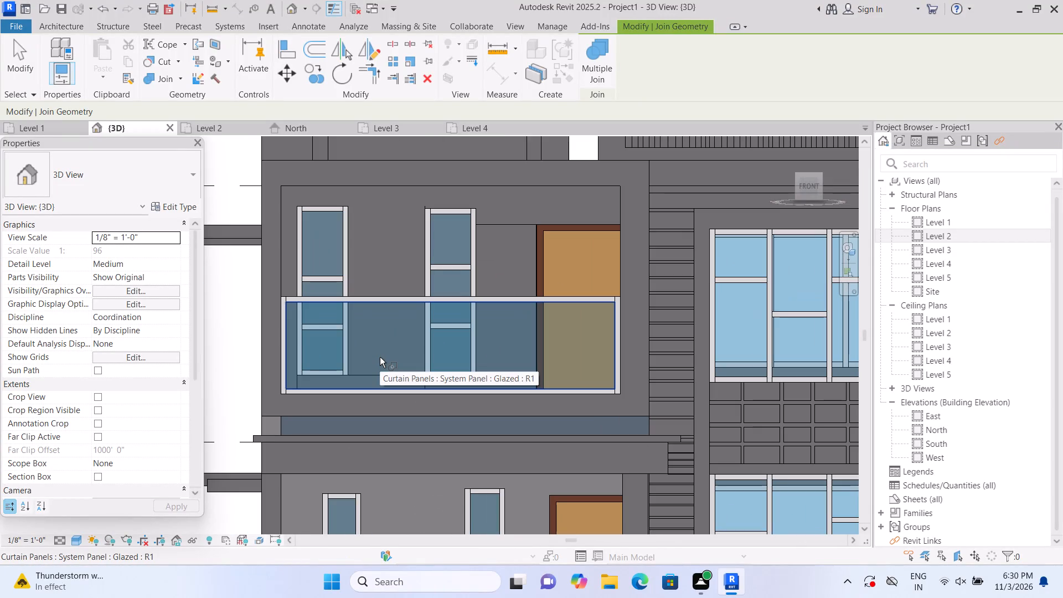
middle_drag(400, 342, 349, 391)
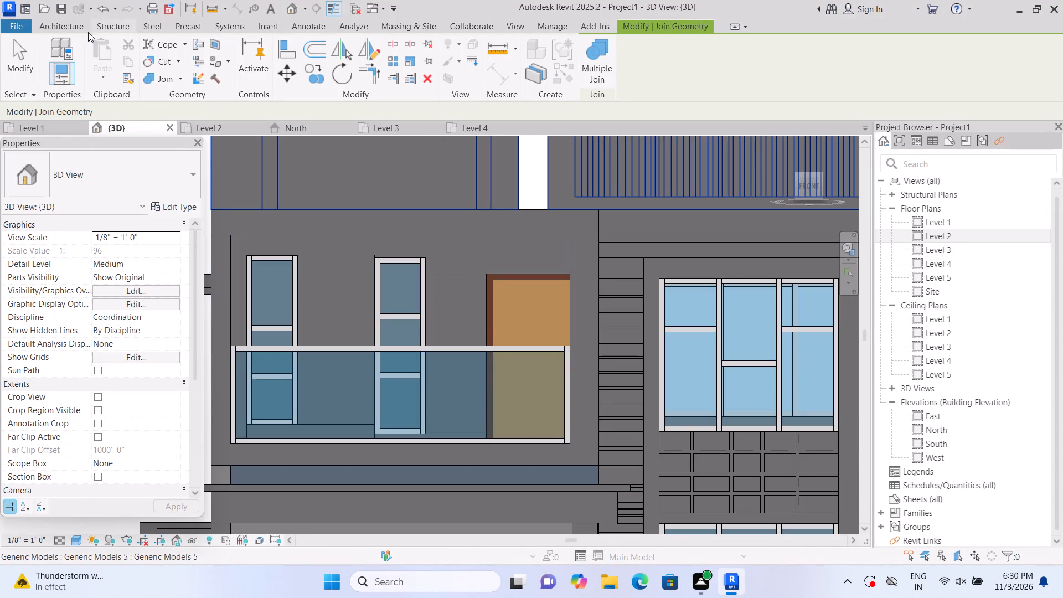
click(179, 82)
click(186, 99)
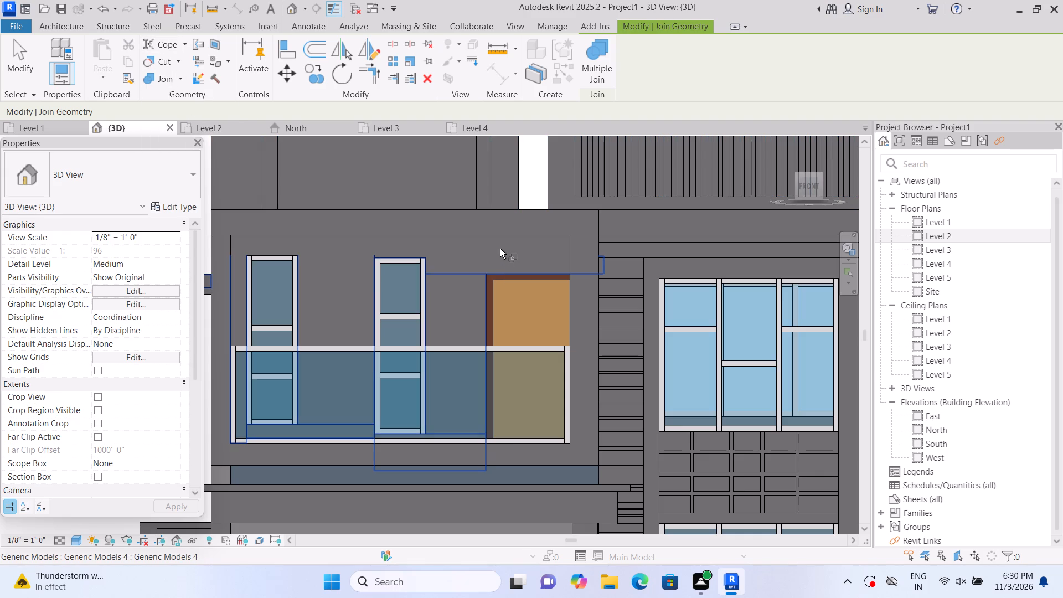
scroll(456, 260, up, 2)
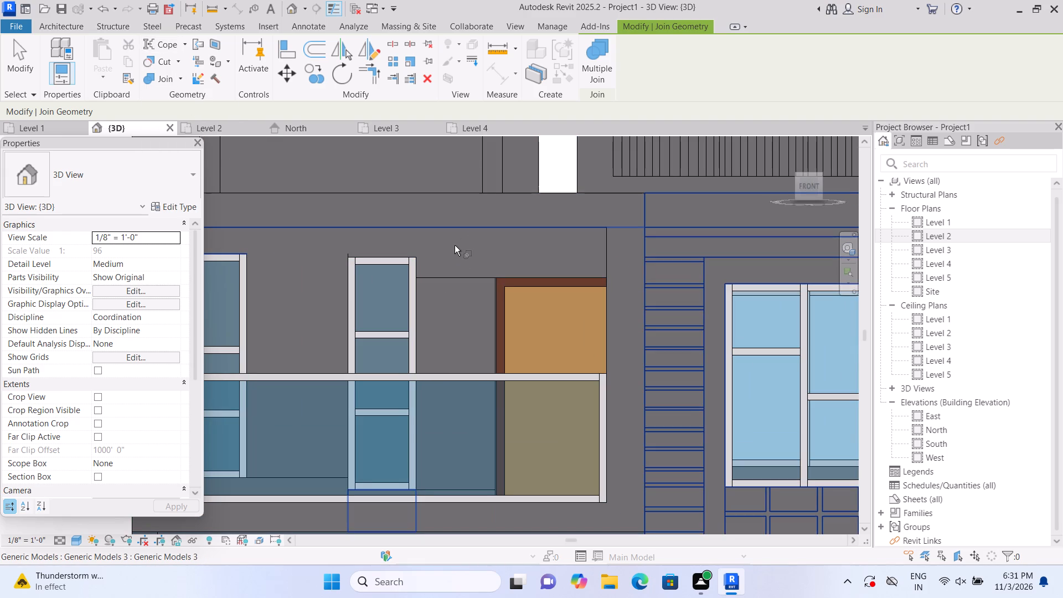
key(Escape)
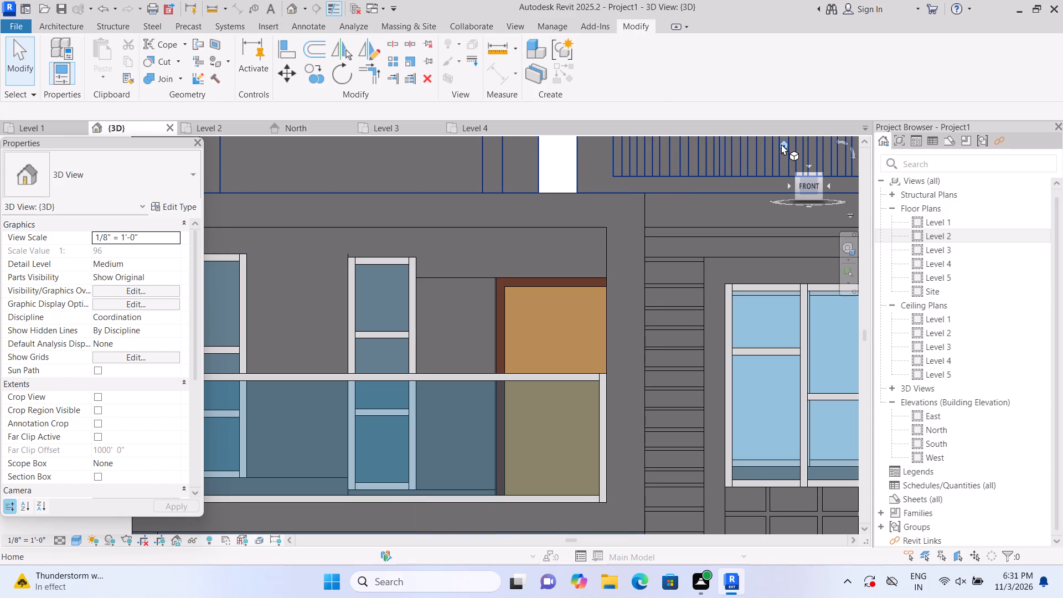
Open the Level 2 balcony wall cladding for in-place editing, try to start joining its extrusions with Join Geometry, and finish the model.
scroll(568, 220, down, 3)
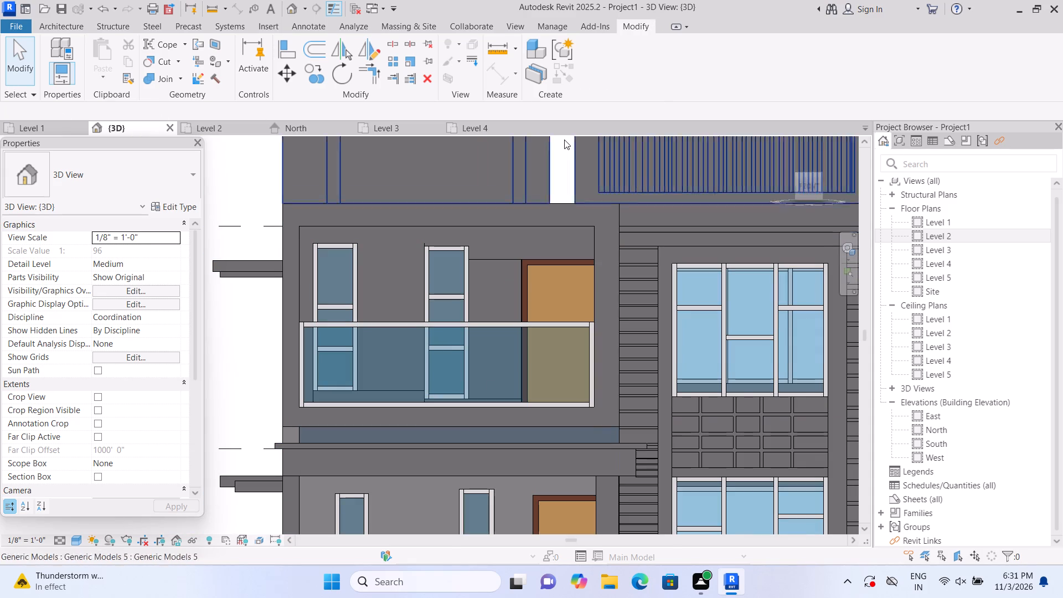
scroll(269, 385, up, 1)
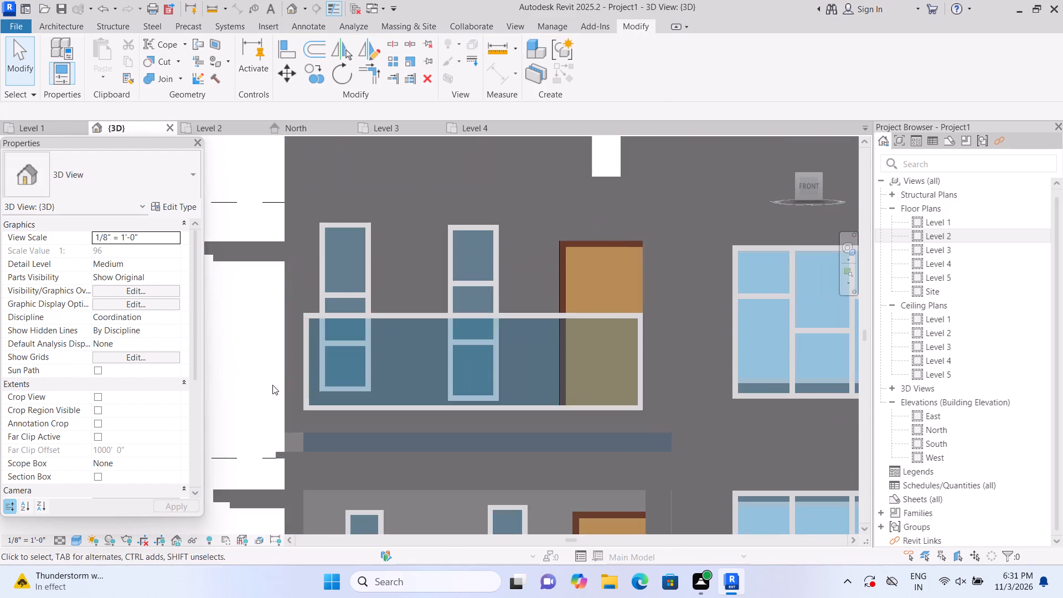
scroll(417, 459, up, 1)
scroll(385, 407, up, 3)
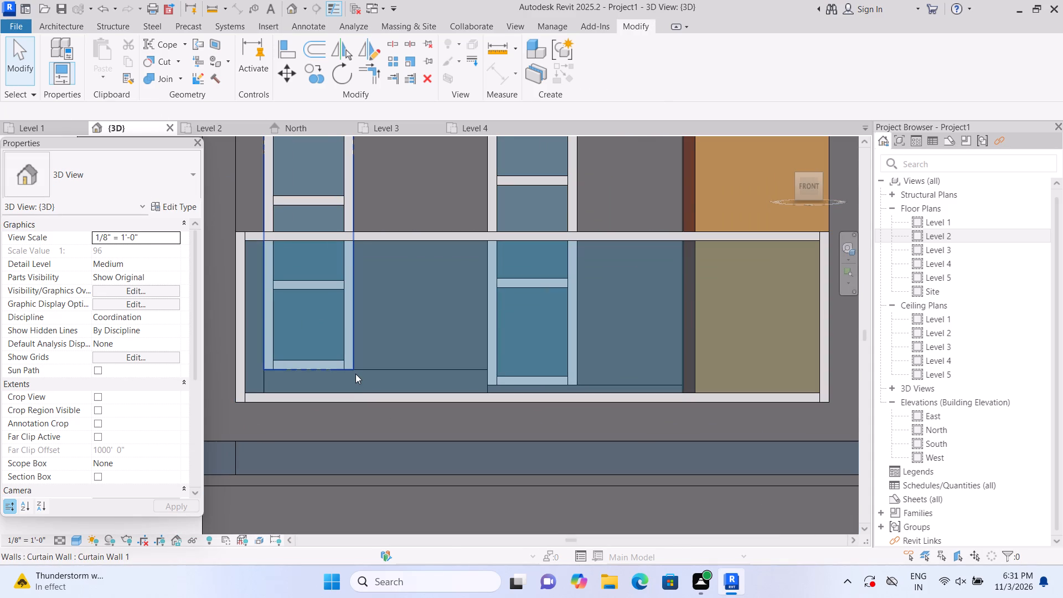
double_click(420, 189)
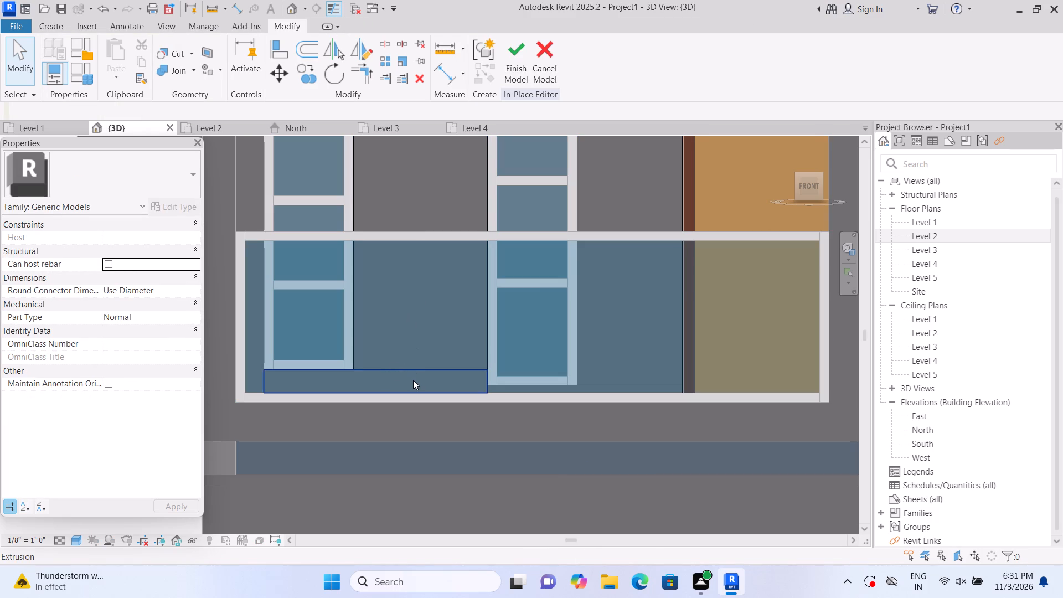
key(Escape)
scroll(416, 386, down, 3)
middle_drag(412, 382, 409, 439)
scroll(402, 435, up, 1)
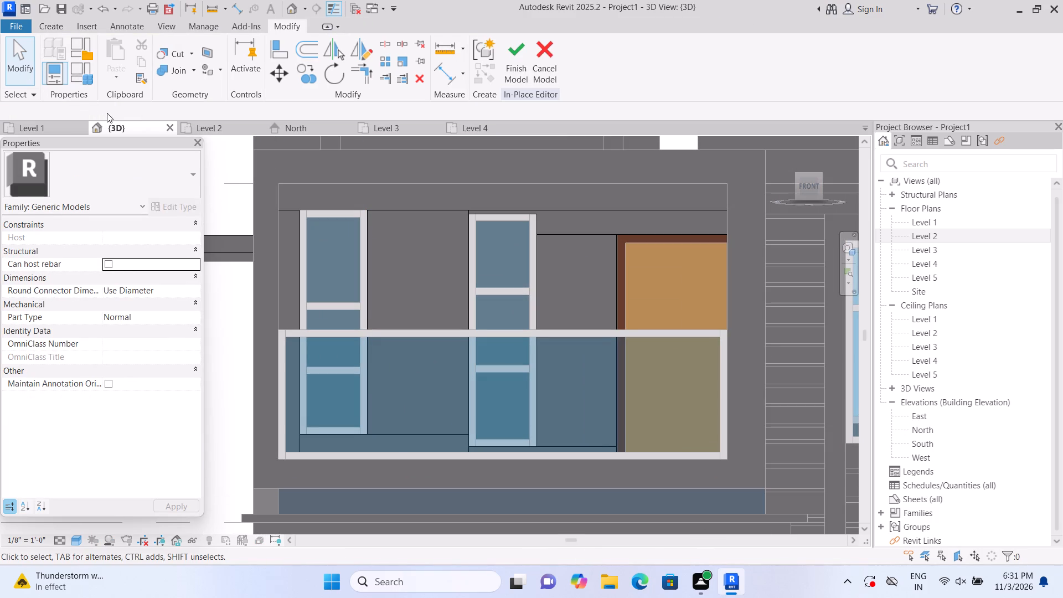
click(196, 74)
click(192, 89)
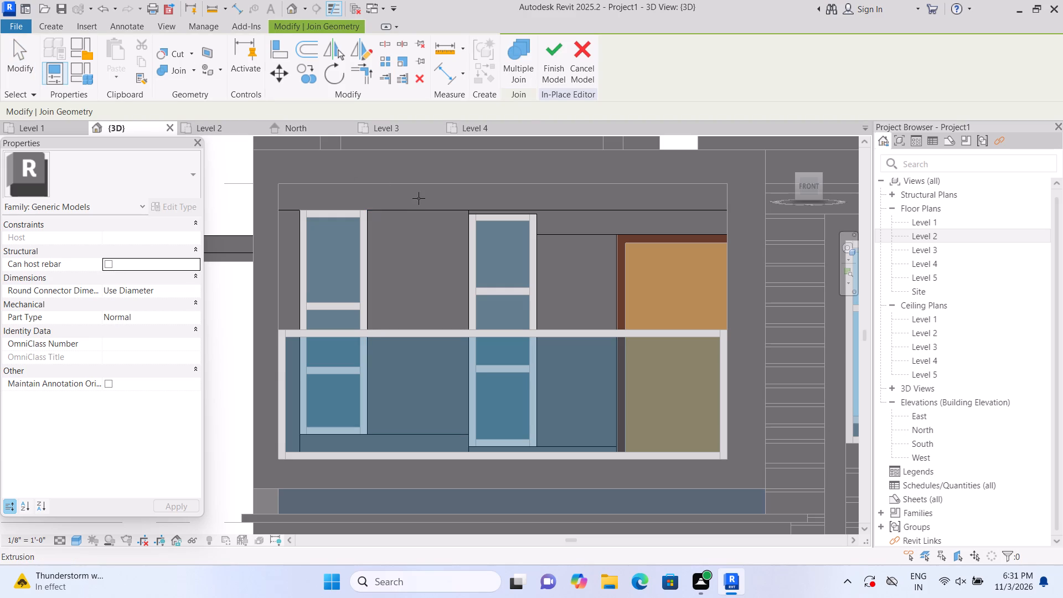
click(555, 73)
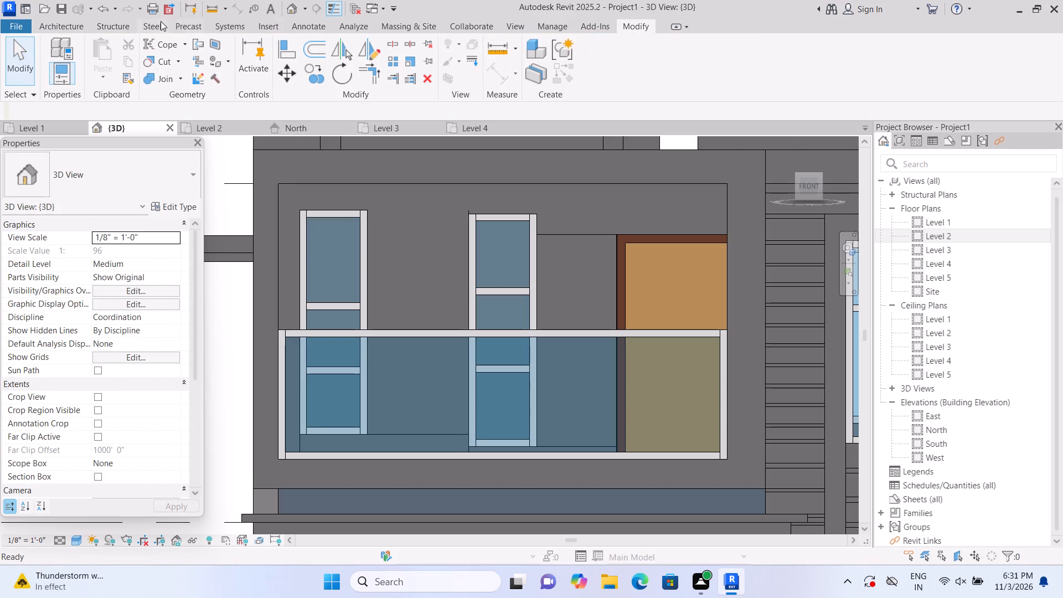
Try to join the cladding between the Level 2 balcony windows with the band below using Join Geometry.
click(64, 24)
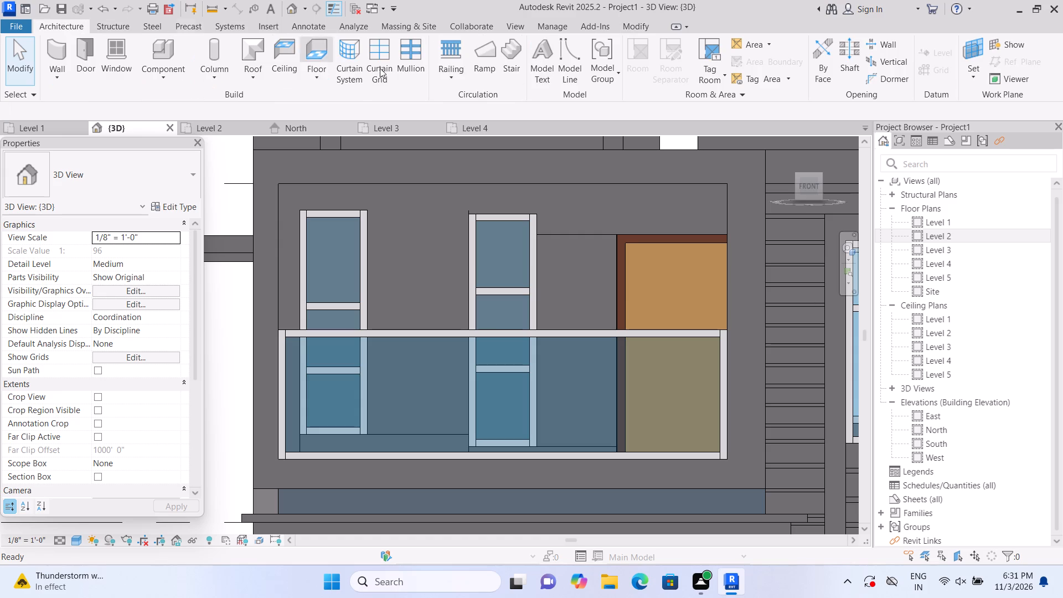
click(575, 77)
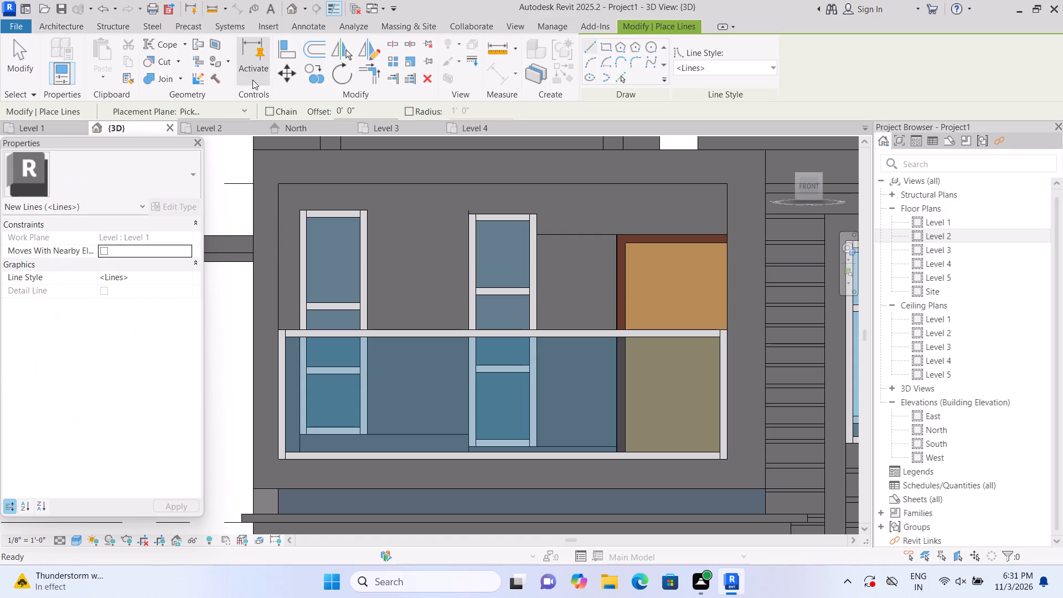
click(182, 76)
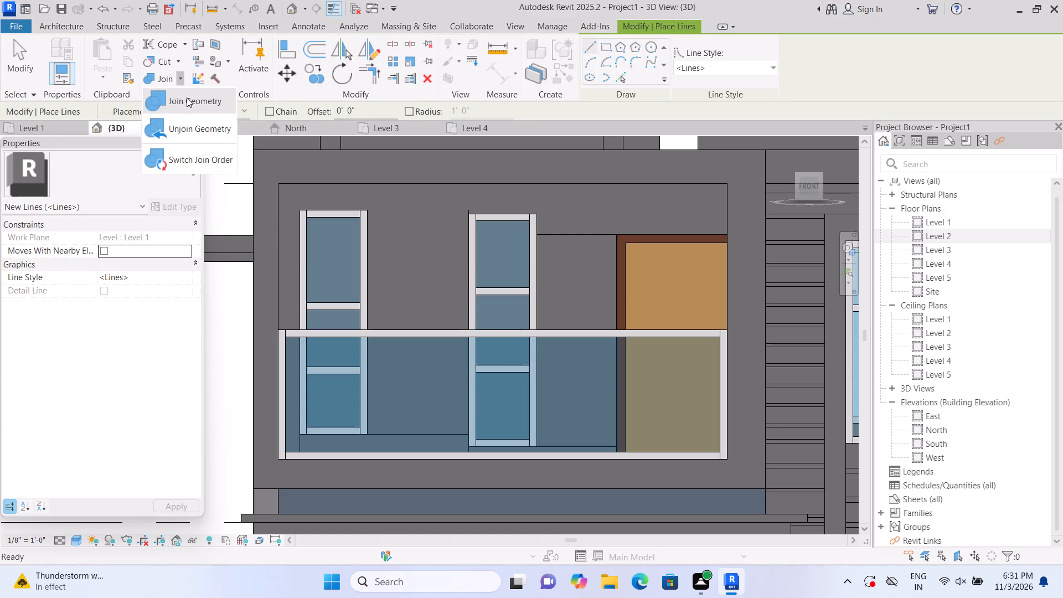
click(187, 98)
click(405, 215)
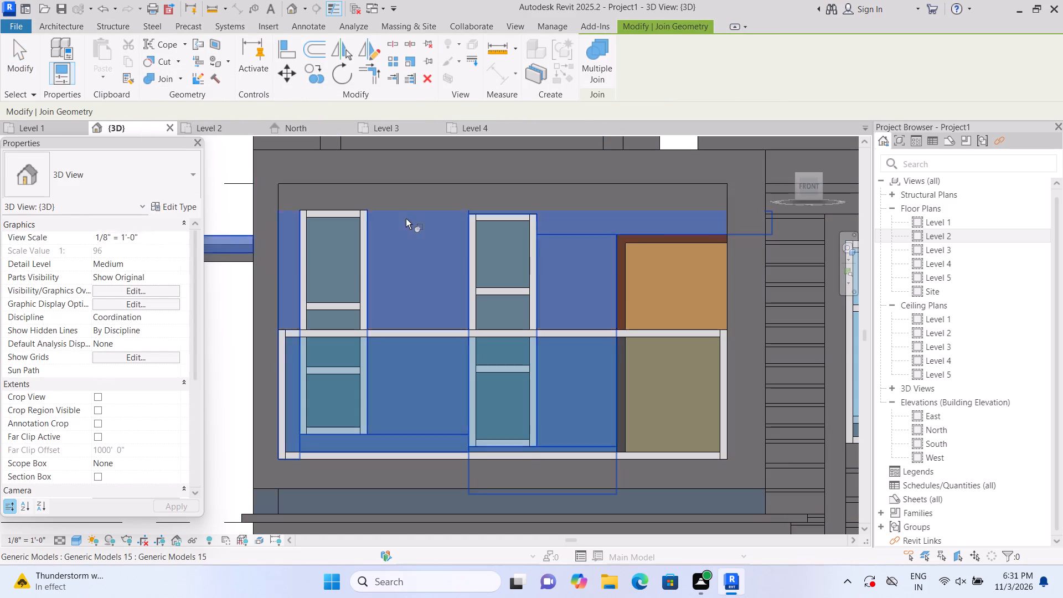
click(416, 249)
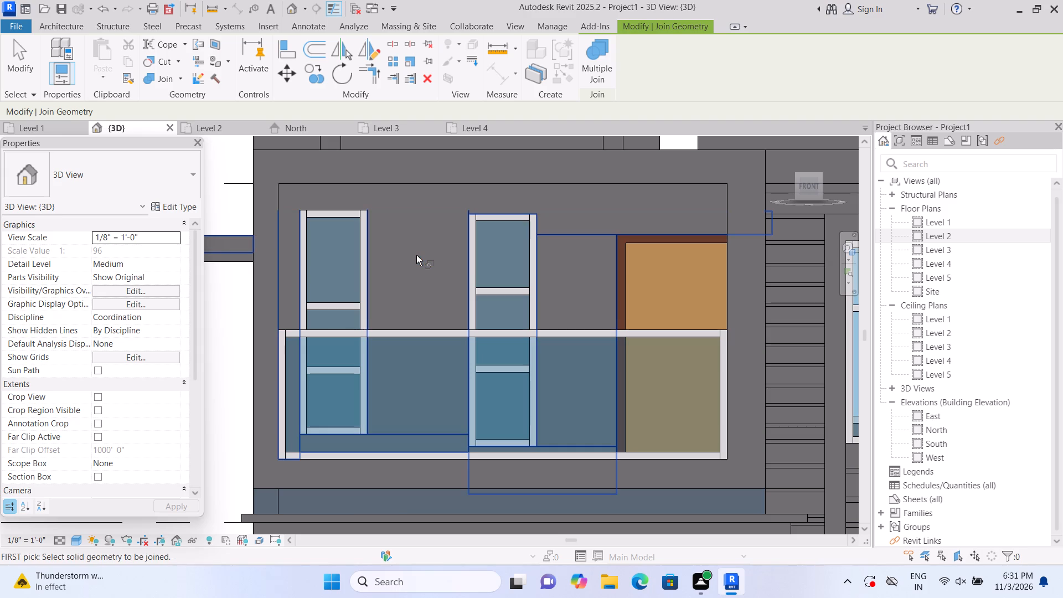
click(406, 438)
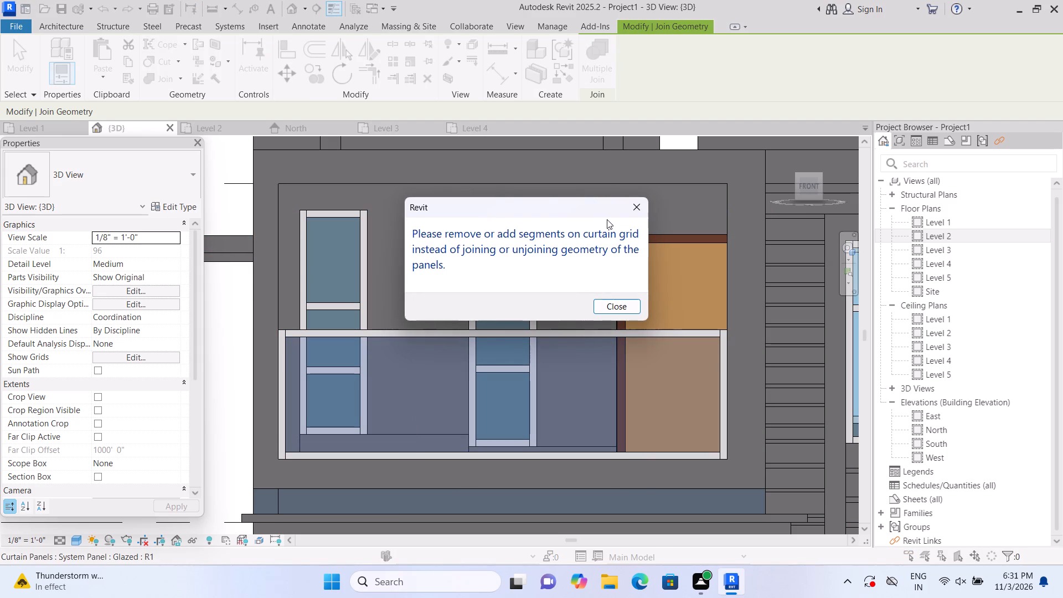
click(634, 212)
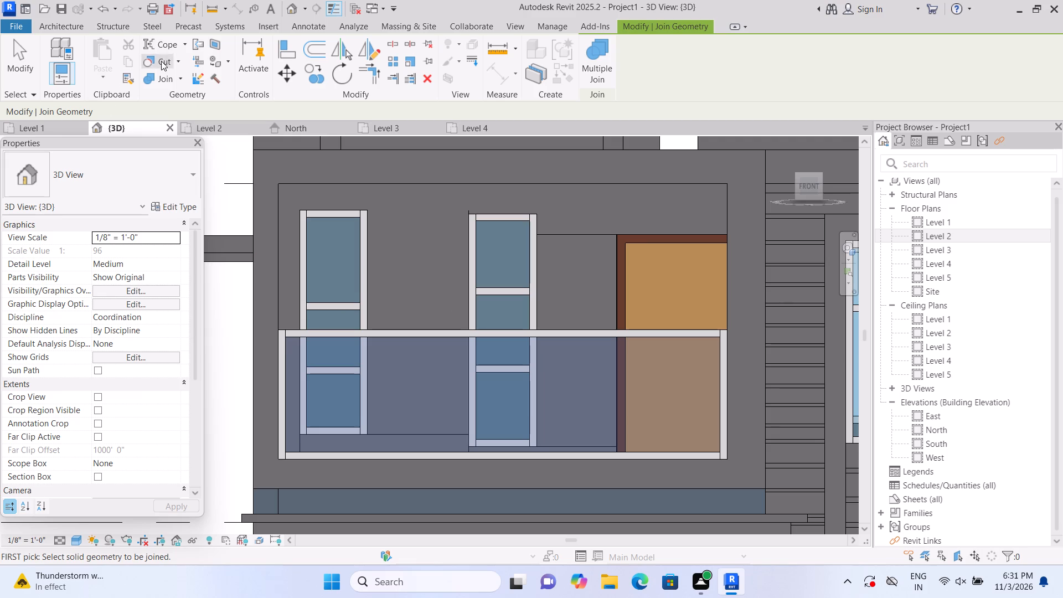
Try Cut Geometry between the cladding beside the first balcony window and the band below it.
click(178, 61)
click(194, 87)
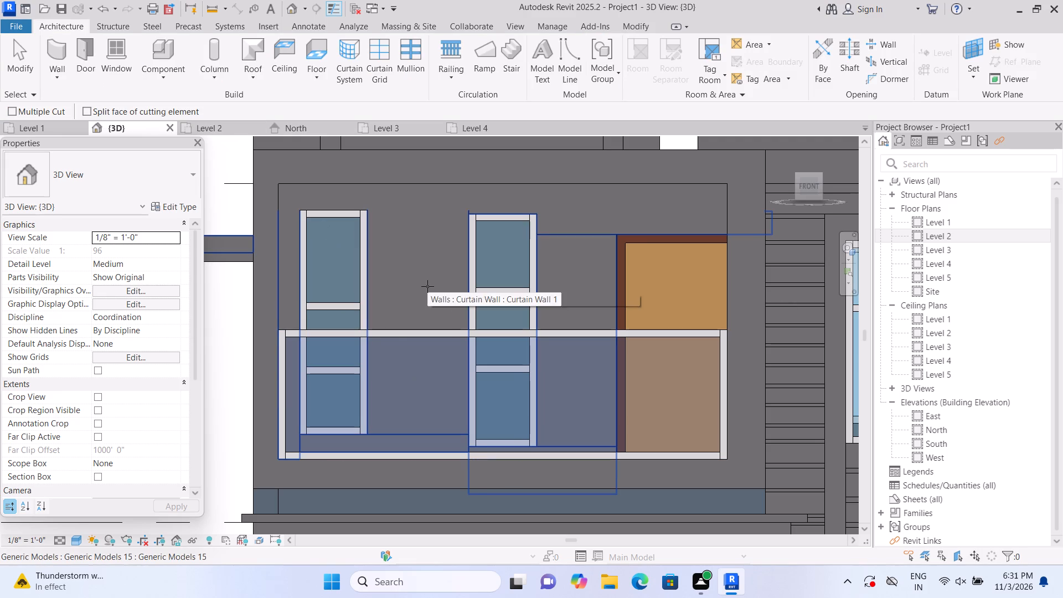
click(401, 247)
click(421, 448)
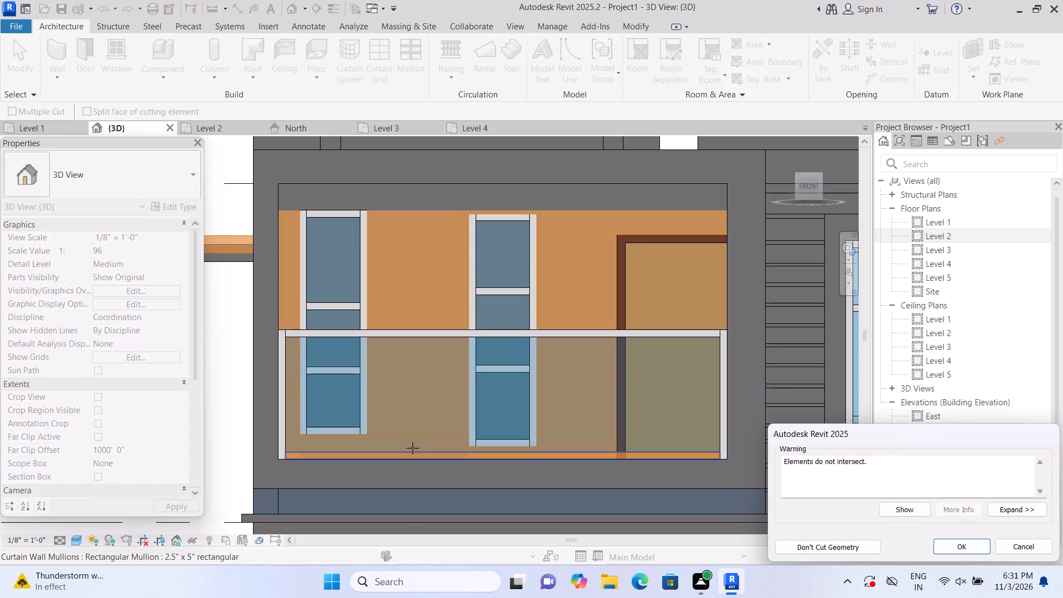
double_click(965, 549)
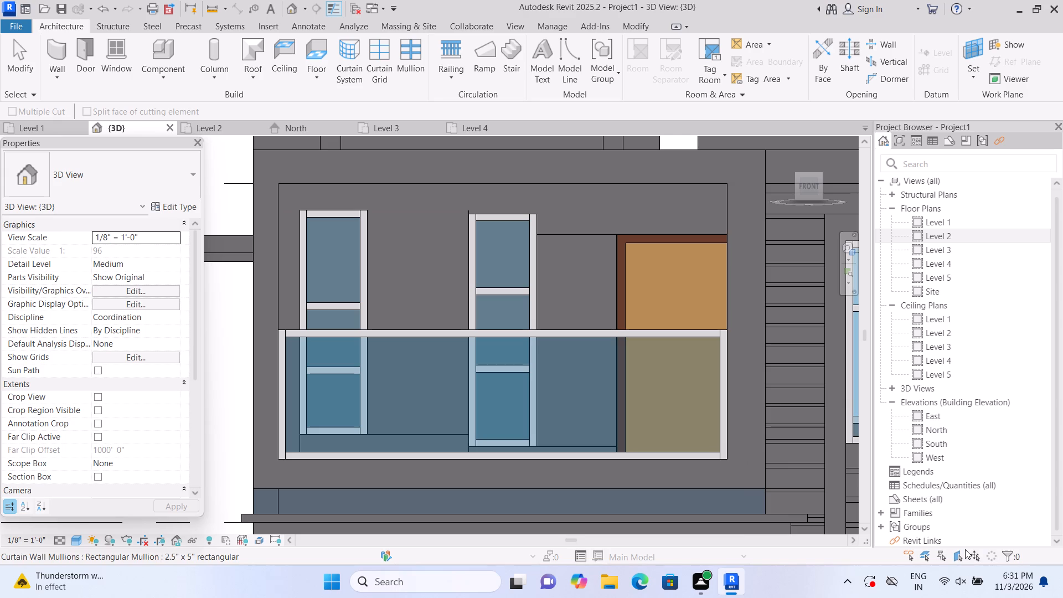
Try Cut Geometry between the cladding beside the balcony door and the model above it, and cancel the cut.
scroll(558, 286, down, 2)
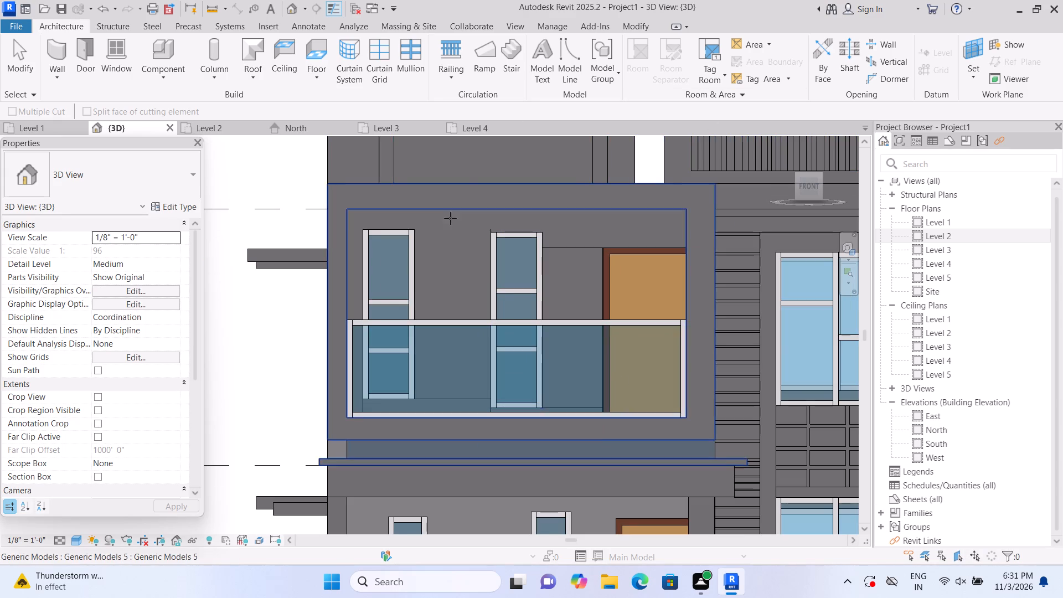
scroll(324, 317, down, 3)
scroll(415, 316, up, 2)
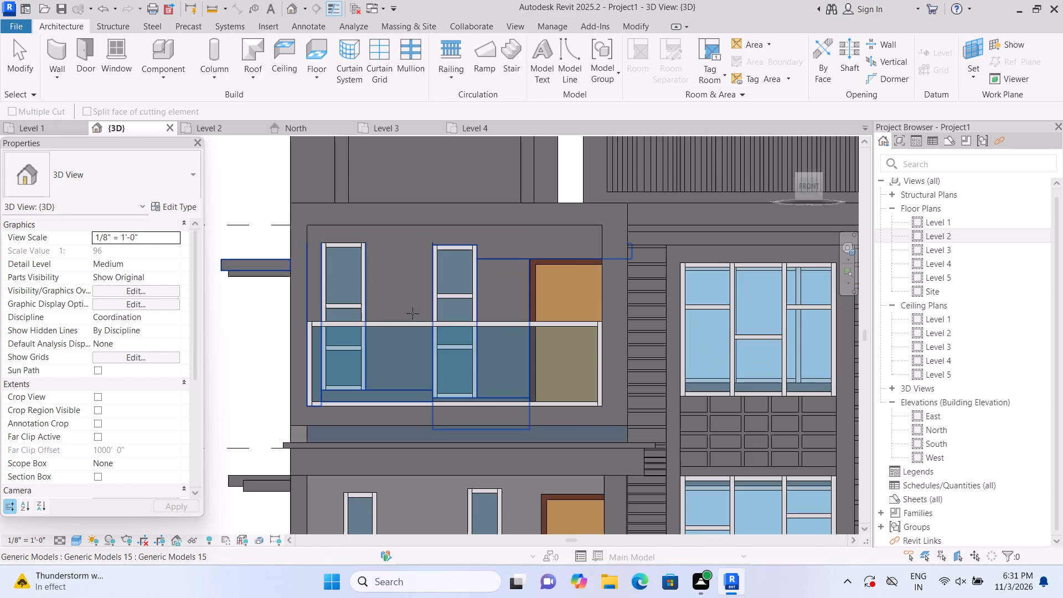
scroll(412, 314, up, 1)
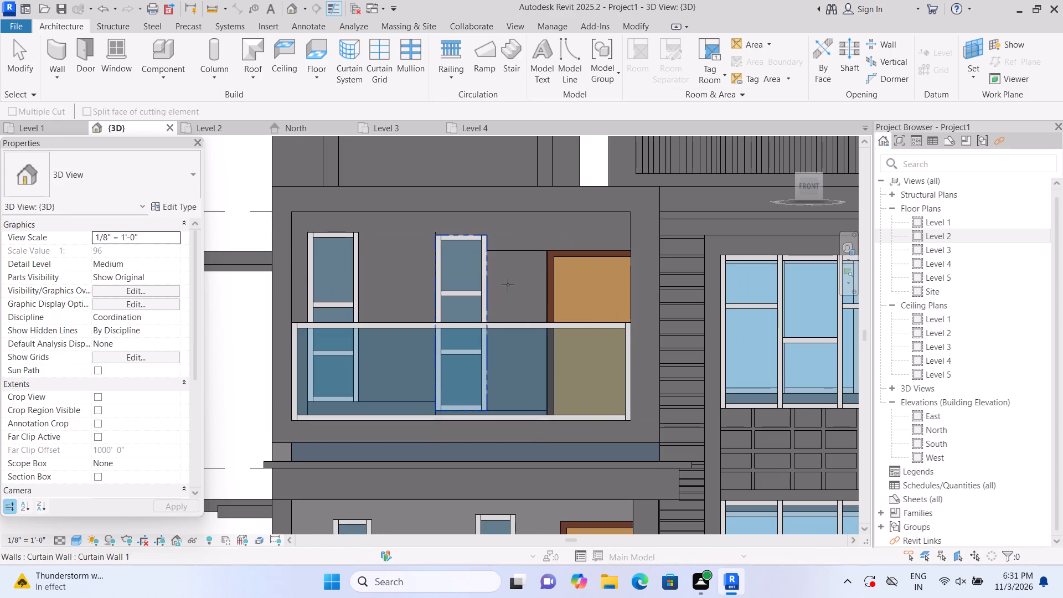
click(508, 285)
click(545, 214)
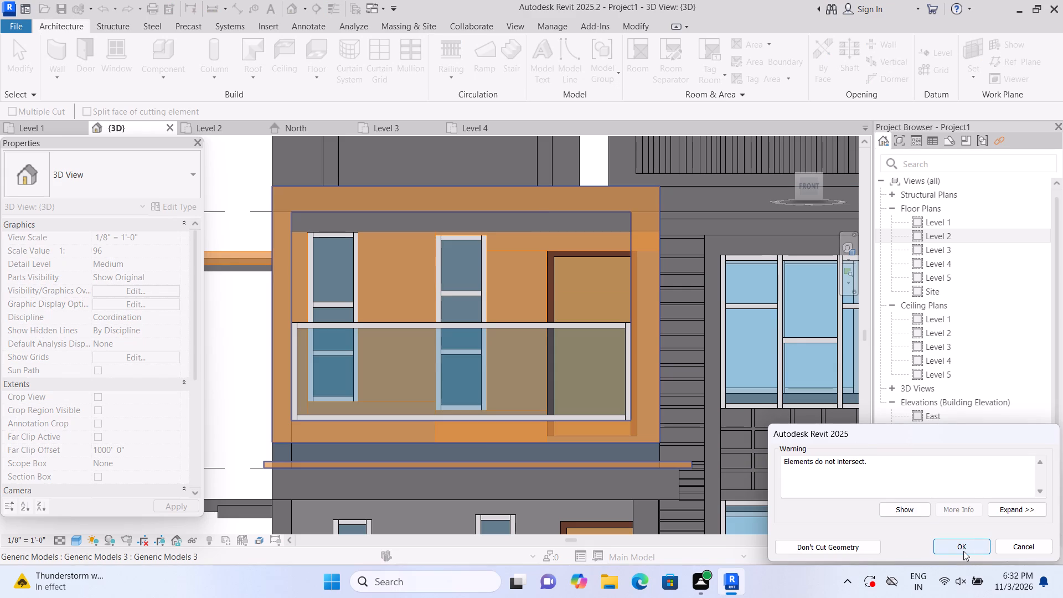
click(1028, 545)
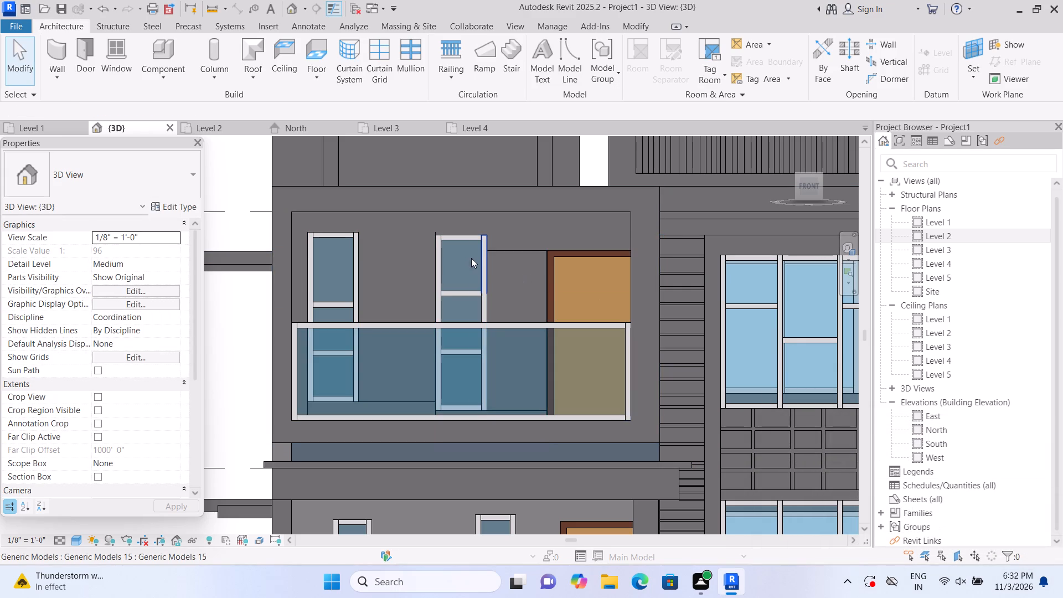
Delete the in-place cladding model covering the Level 2 balcony's rear wall.
click(499, 267)
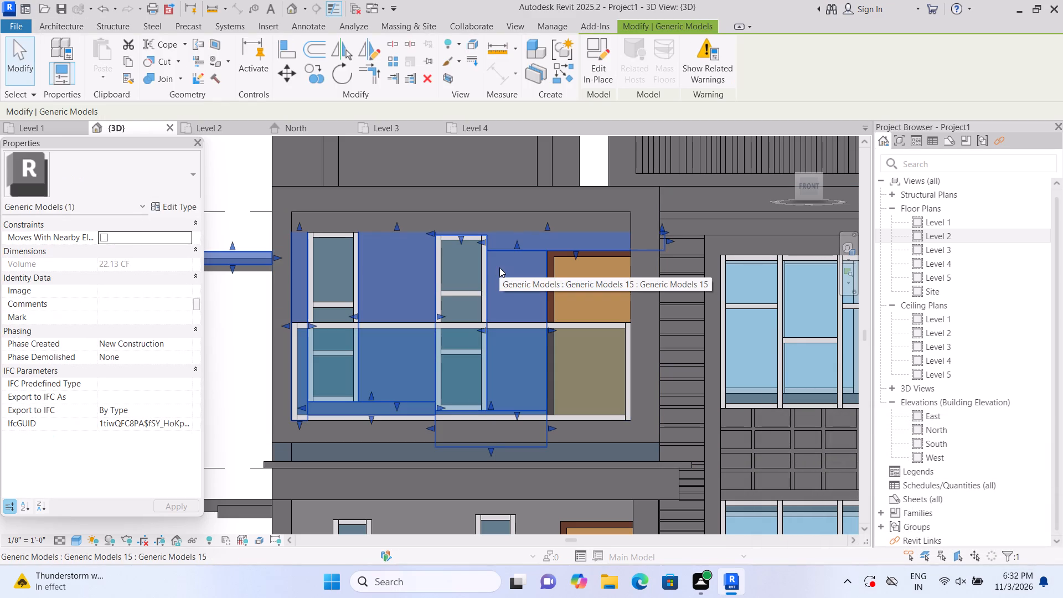
key(Delete)
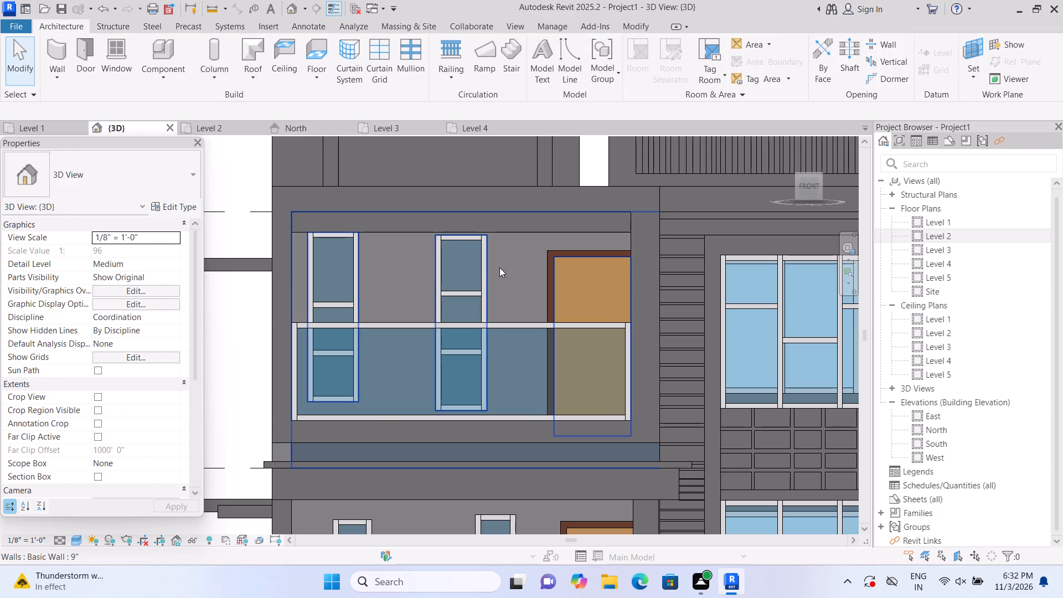
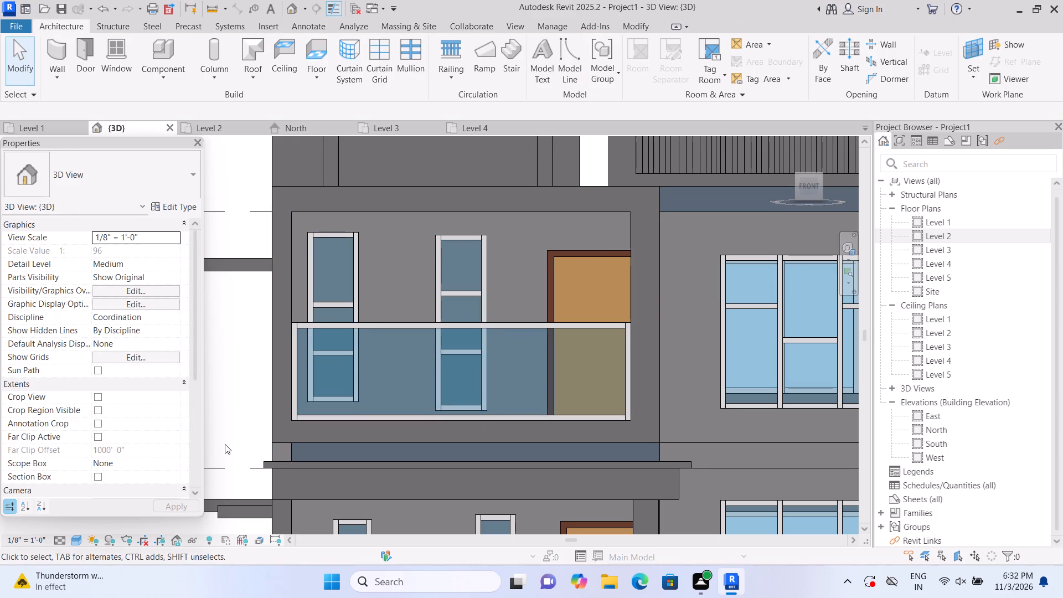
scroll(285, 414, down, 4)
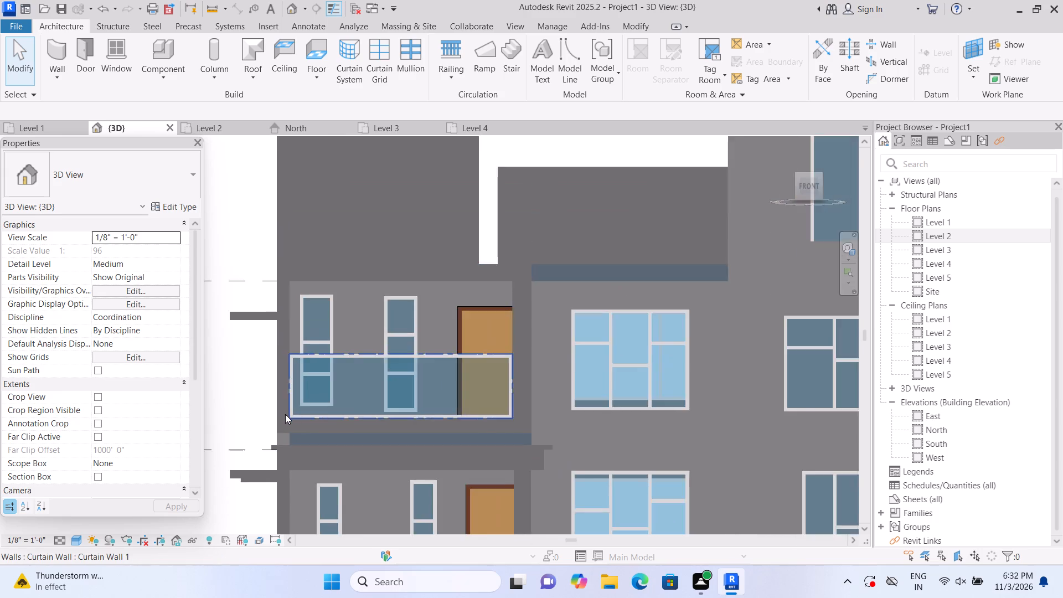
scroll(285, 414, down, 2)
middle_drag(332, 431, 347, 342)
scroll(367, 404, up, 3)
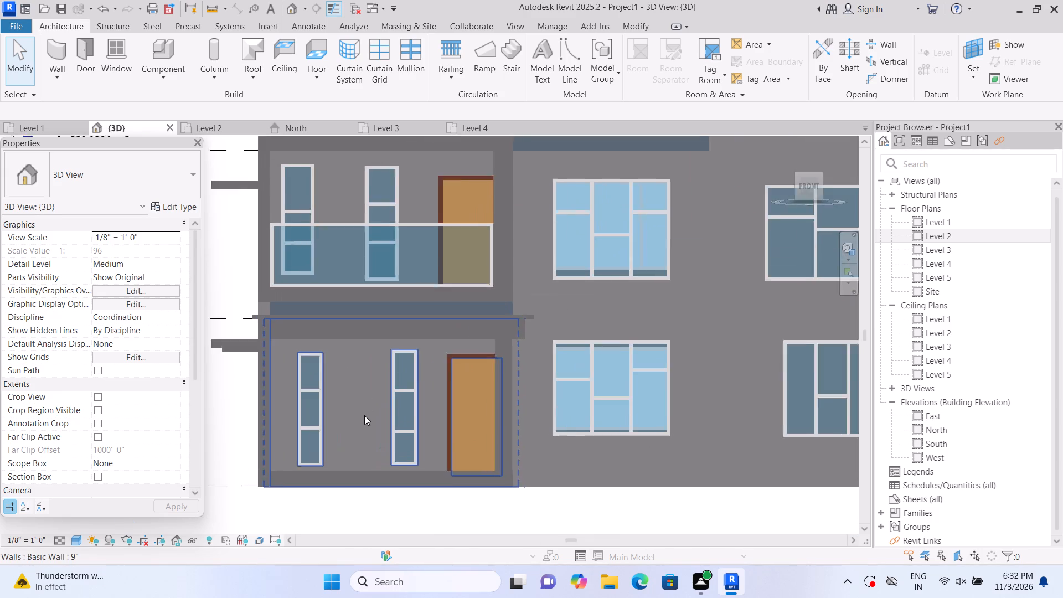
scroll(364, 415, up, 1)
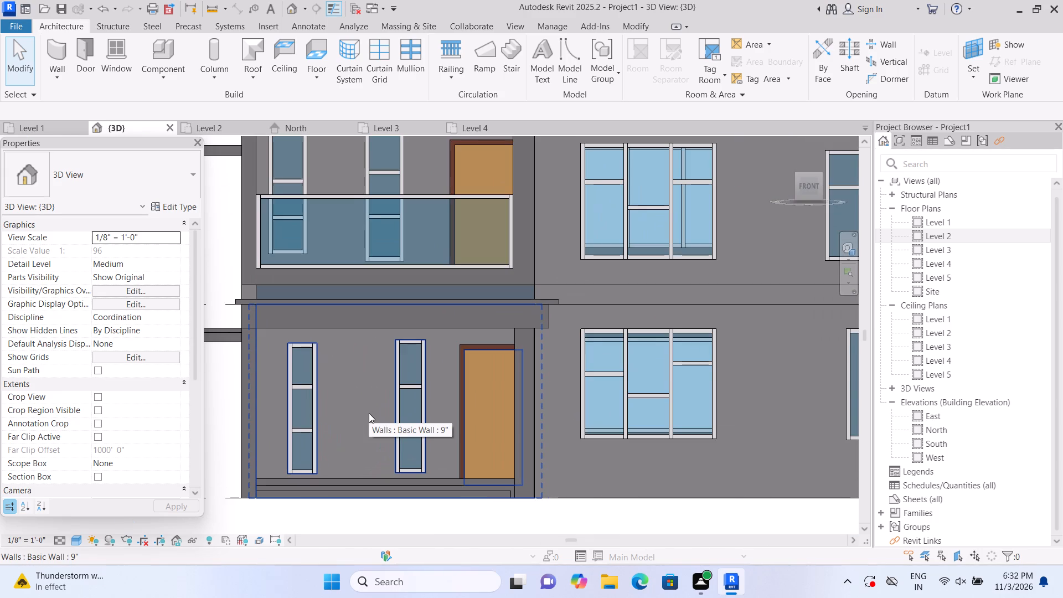
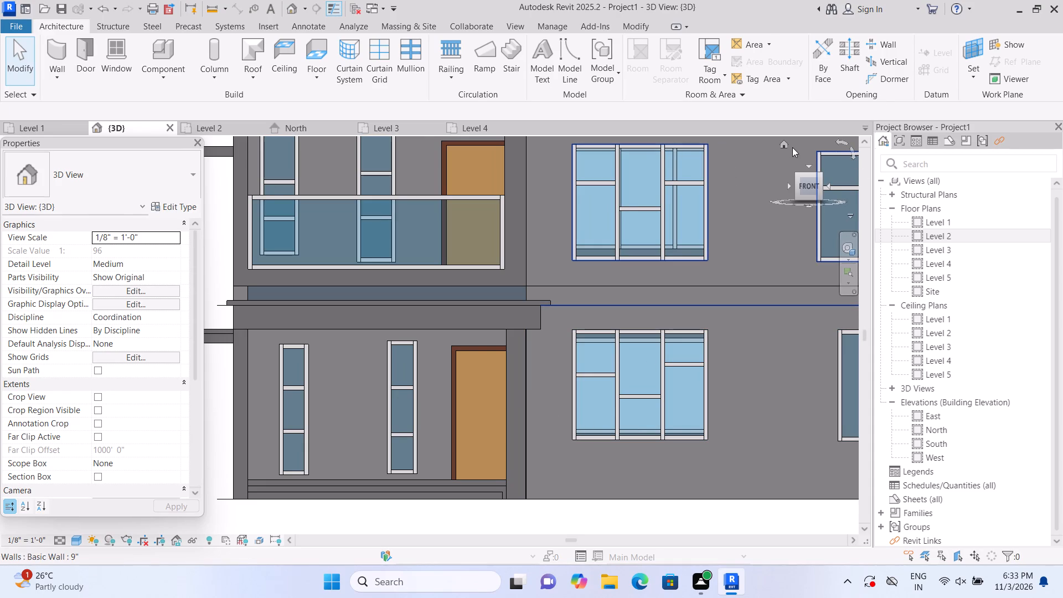
Shorten the outward projection of the canopy above the Level 2 window on the house's back wall by pulling in its outer edge.
click(785, 143)
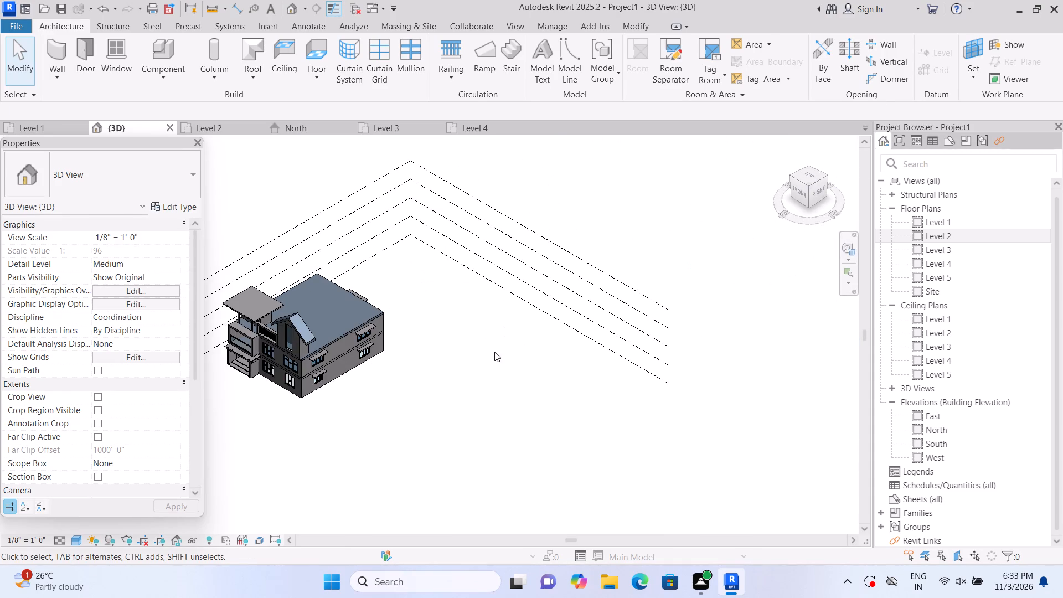
scroll(223, 356, up, 11)
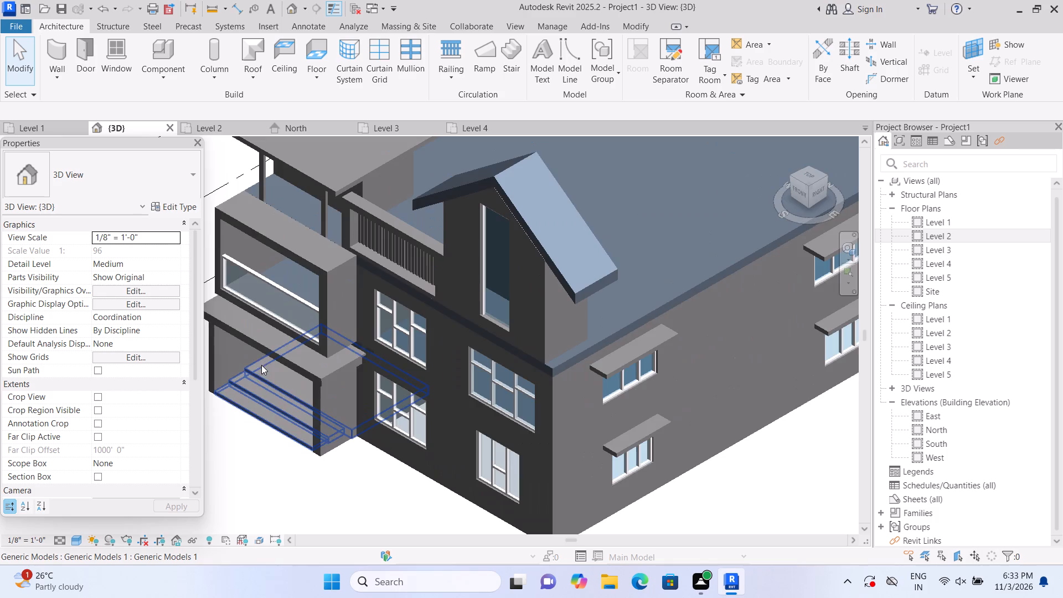
scroll(311, 378, down, 4)
scroll(314, 385, up, 2)
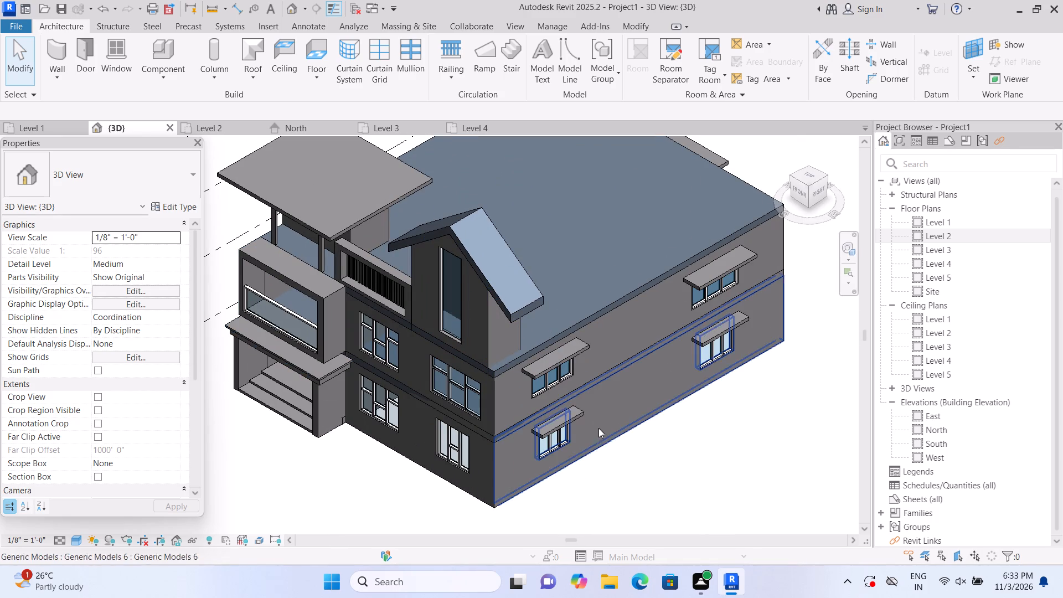
shift+middle_drag(696, 496, 623, 507)
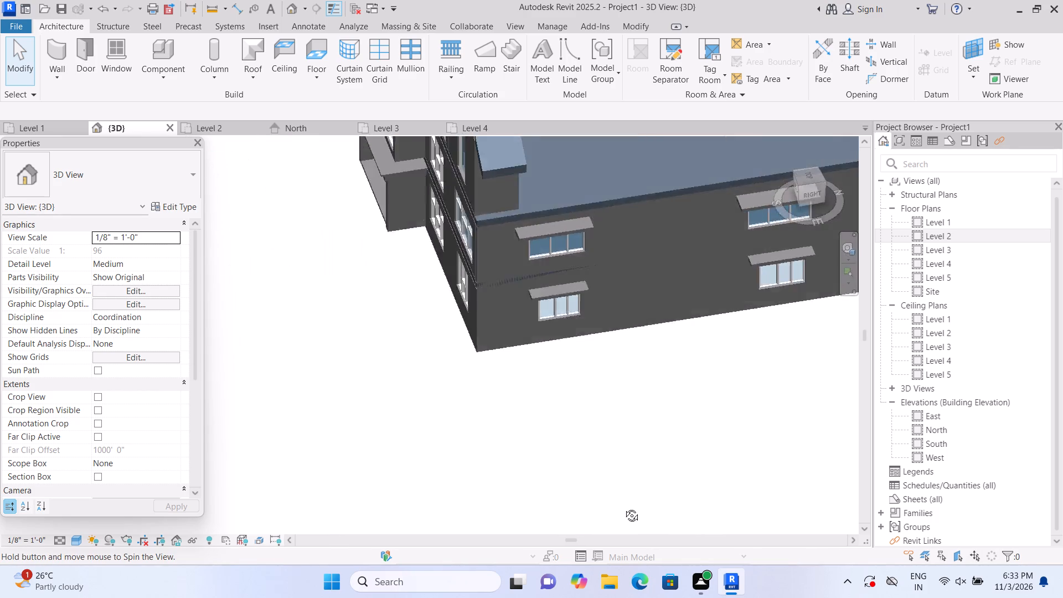
shift+middle_drag(623, 507, 602, 492)
middle_drag(771, 341, 580, 374)
shift+middle_drag(667, 390, 496, 391)
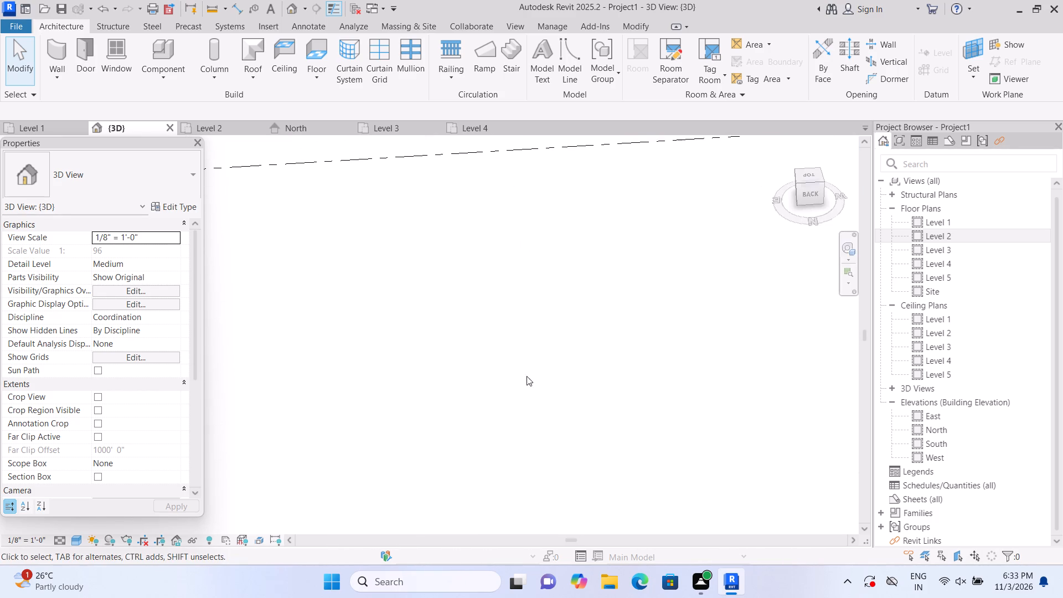
scroll(608, 367, down, 7)
shift+middle_drag(534, 406, 636, 402)
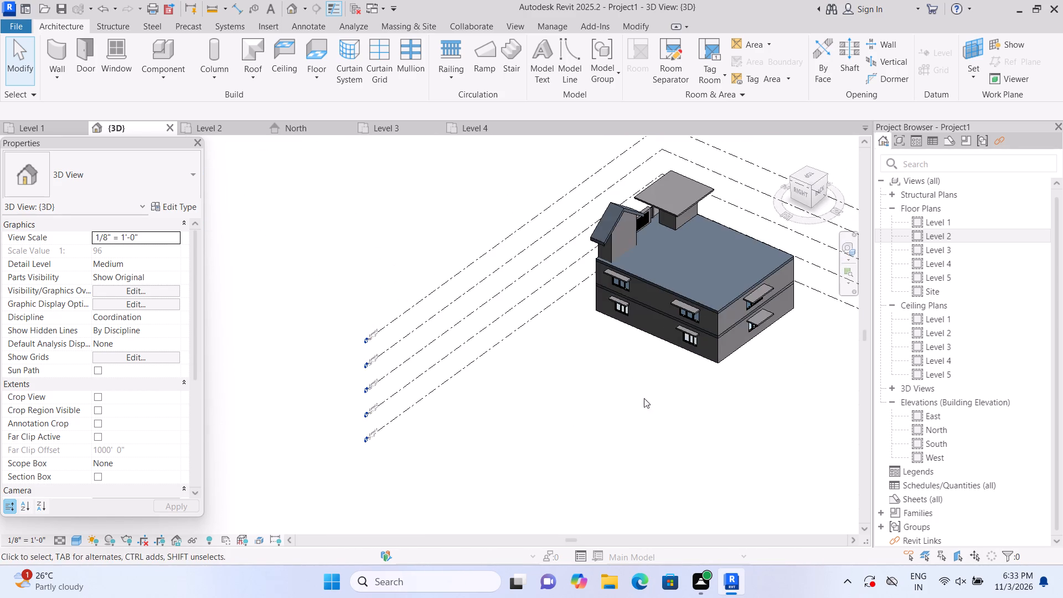
middle_drag(667, 380, 524, 408)
scroll(612, 357, up, 11)
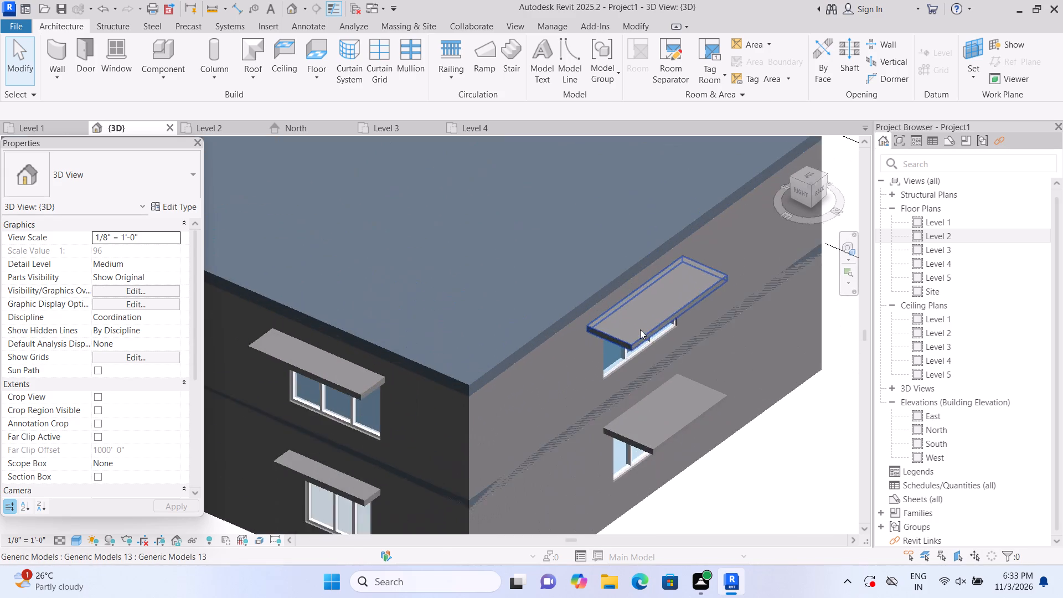
scroll(640, 329, up, 4)
click(641, 327)
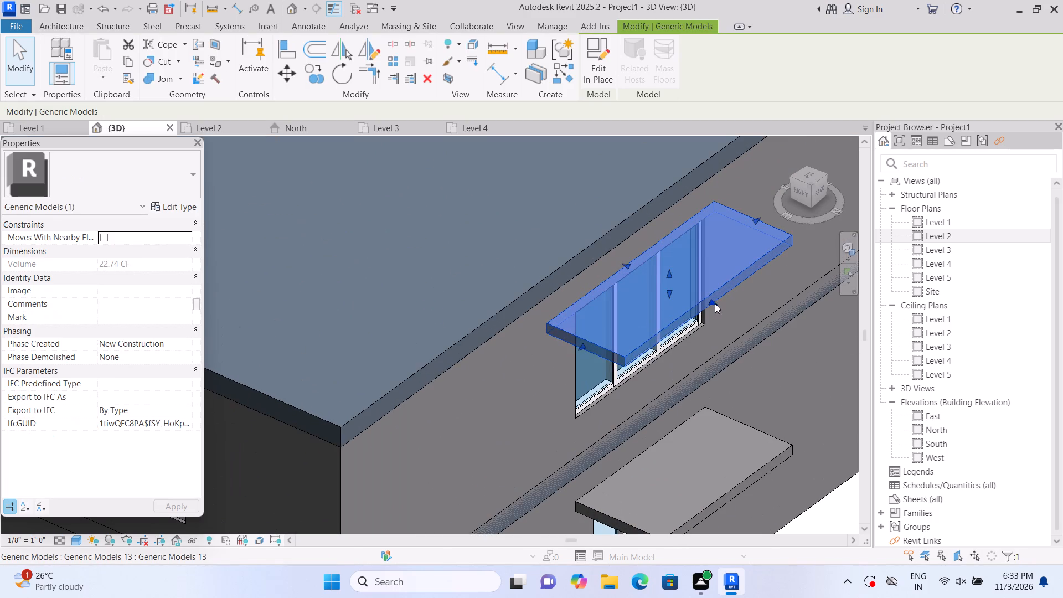
drag(715, 302, 696, 293)
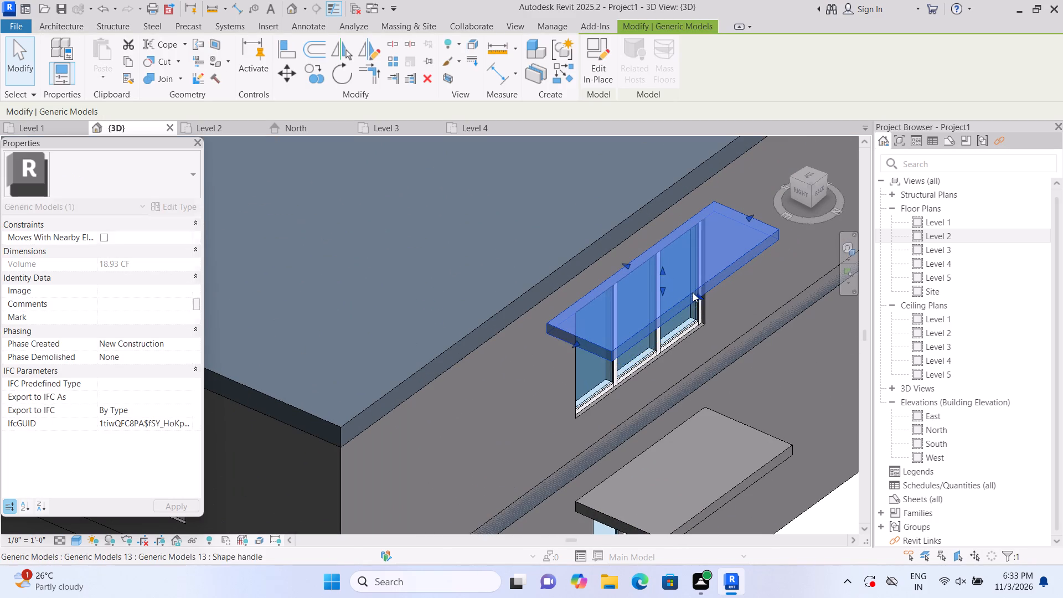
key(Escape)
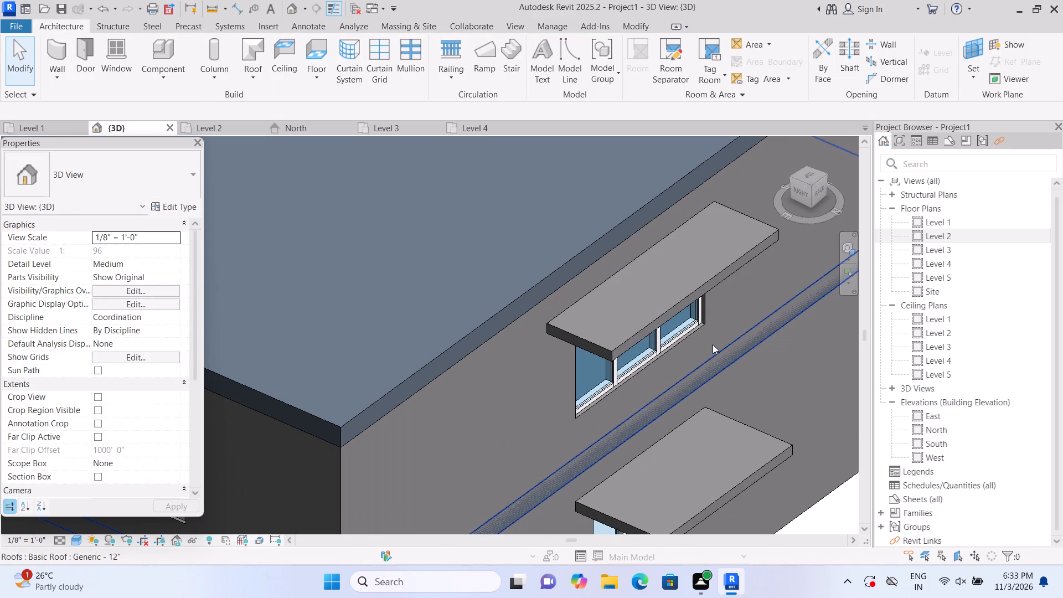
click(682, 293)
drag(700, 293, 692, 288)
click(728, 308)
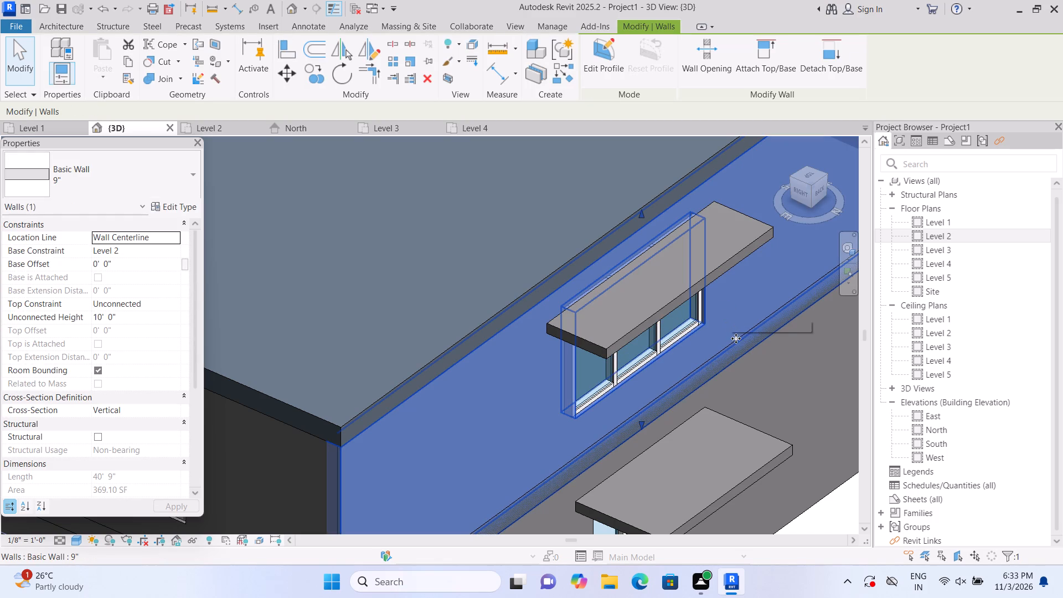
key(Escape)
Shorten the outward projection of the canopy above the ground-floor window on the back wall by pulling in its outer edge.
scroll(760, 396, down, 2)
middle_drag(766, 389, 658, 313)
scroll(649, 374, up, 1)
click(647, 374)
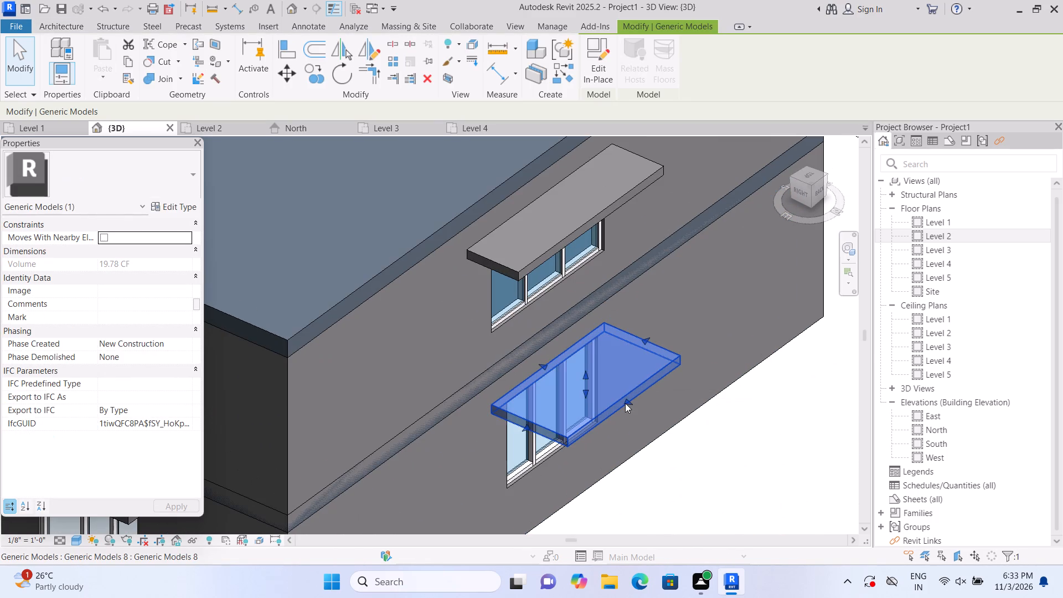
drag(627, 400, 603, 373)
click(603, 373)
click(680, 451)
Inspect the windows and canopies around the house, comparing the right, back and left walls for canopy size and missing canopies.
scroll(679, 451, down, 4)
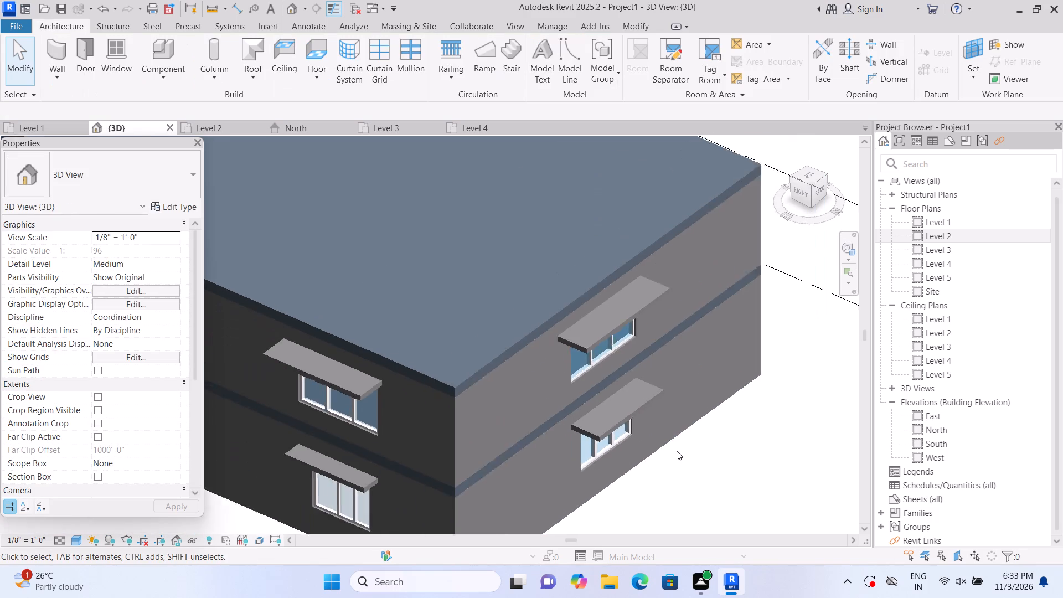
scroll(677, 451, down, 4)
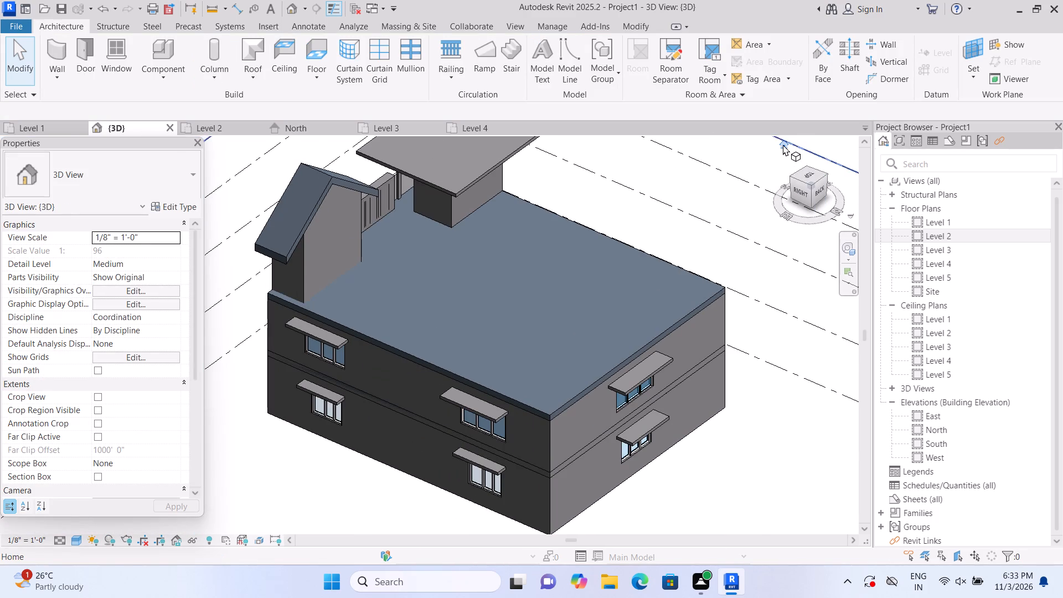
click(783, 145)
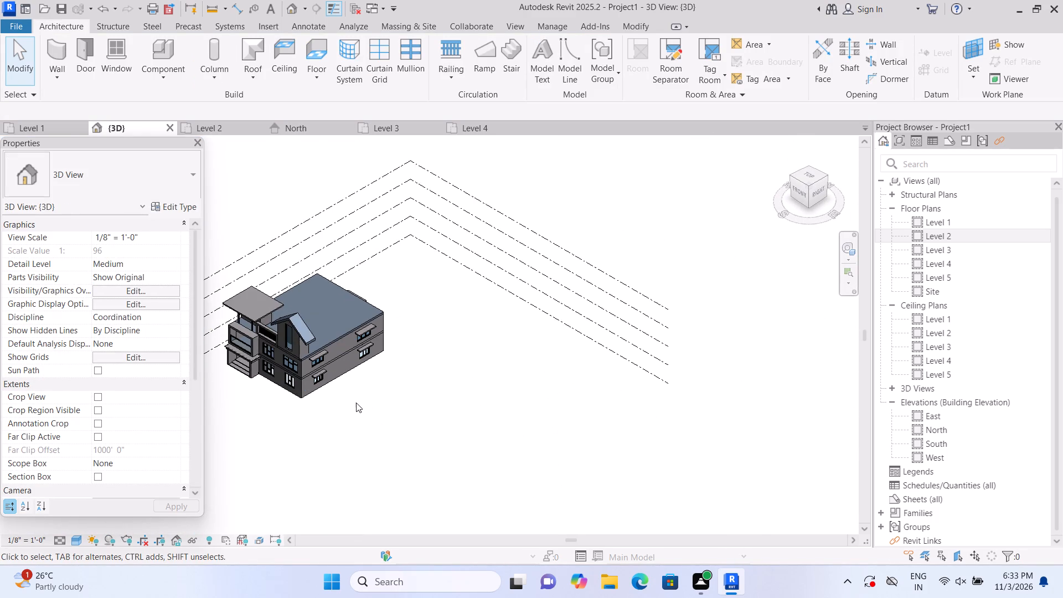
scroll(355, 403, up, 2)
middle_drag(363, 408, 450, 446)
scroll(431, 415, up, 2)
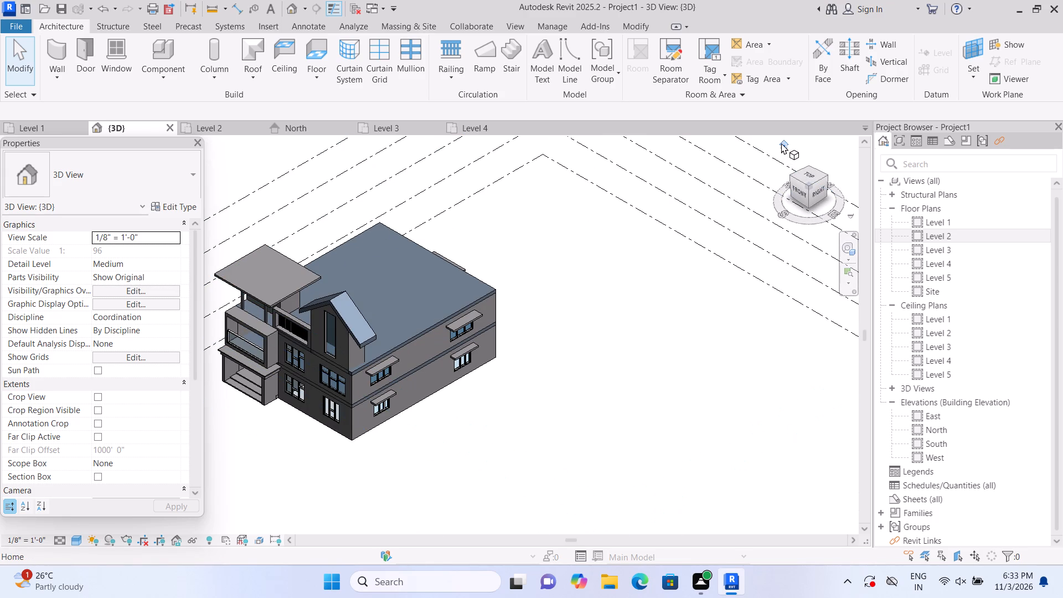
shift+middle_drag(695, 322, 499, 350)
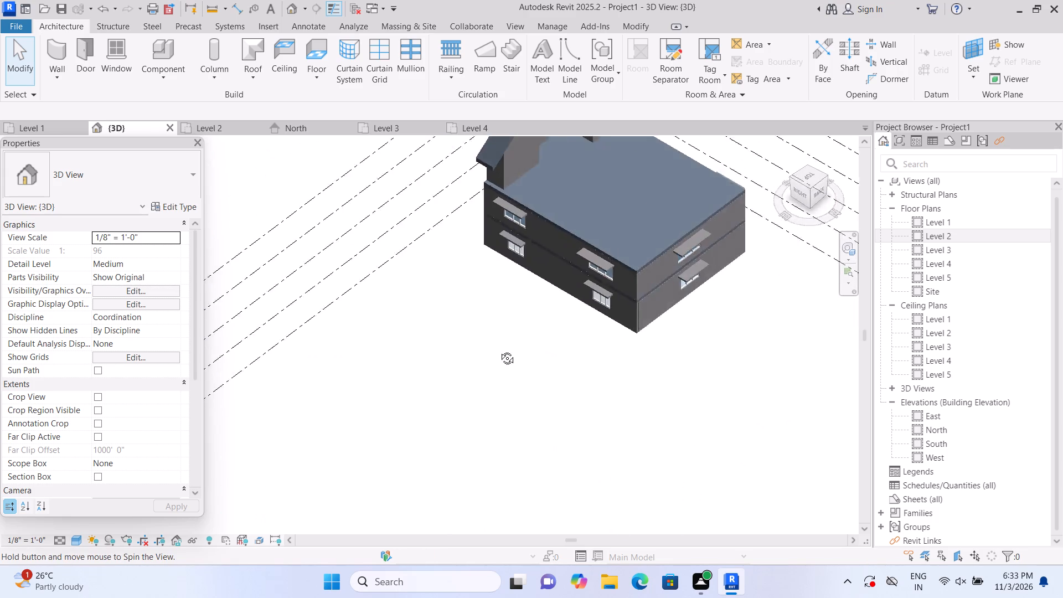
shift+middle_drag(499, 350, 470, 342)
middle_drag(527, 332, 384, 405)
scroll(618, 386, up, 4)
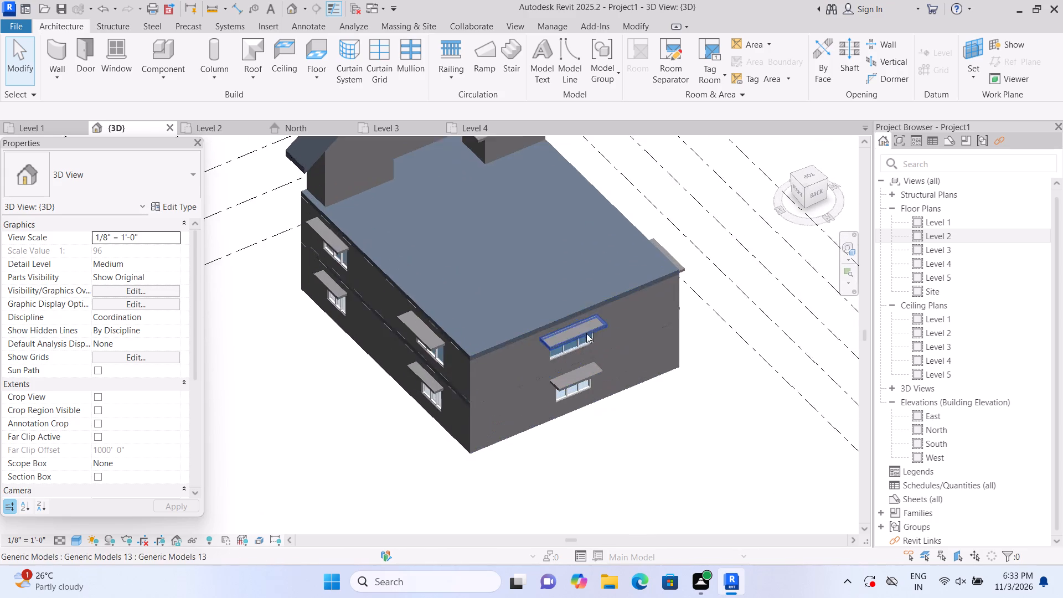
scroll(611, 317, up, 4)
scroll(653, 351, up, 1)
middle_drag(665, 357, 756, 364)
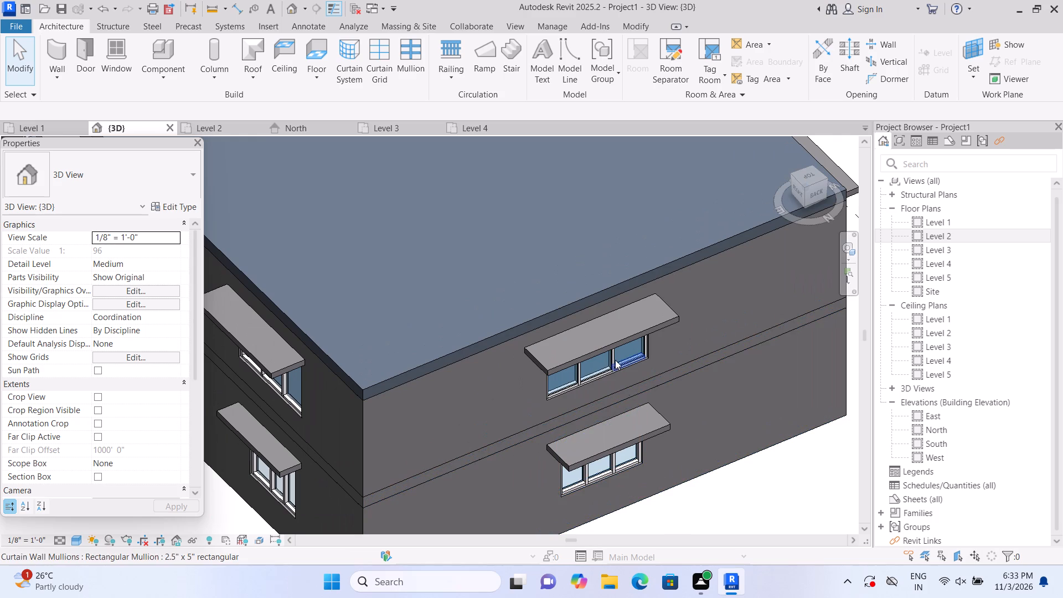
scroll(704, 416, down, 1)
scroll(646, 472, up, 1)
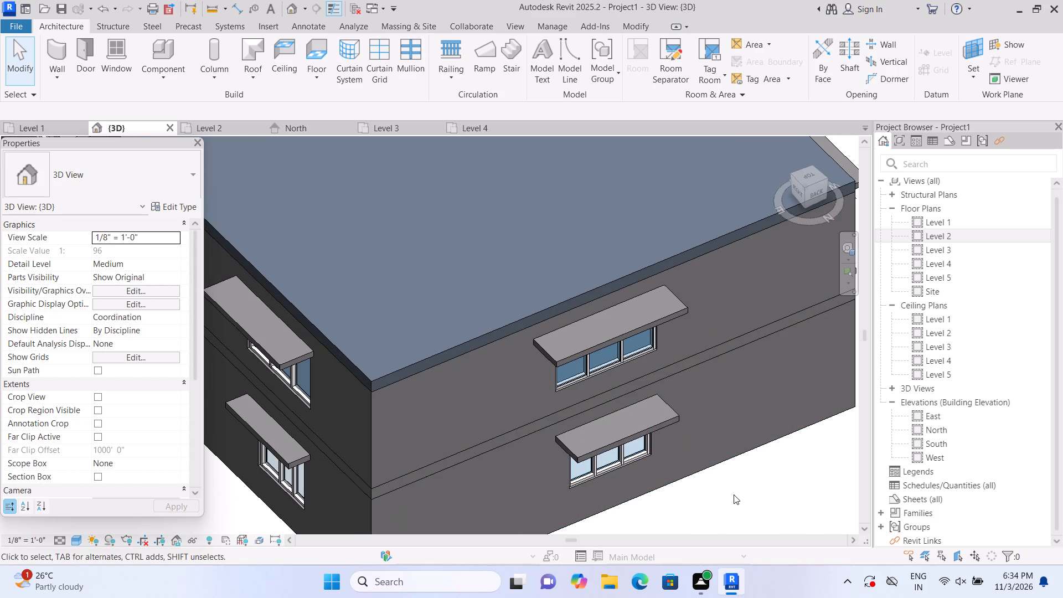
shift+middle_drag(731, 494, 604, 475)
scroll(625, 452, down, 4)
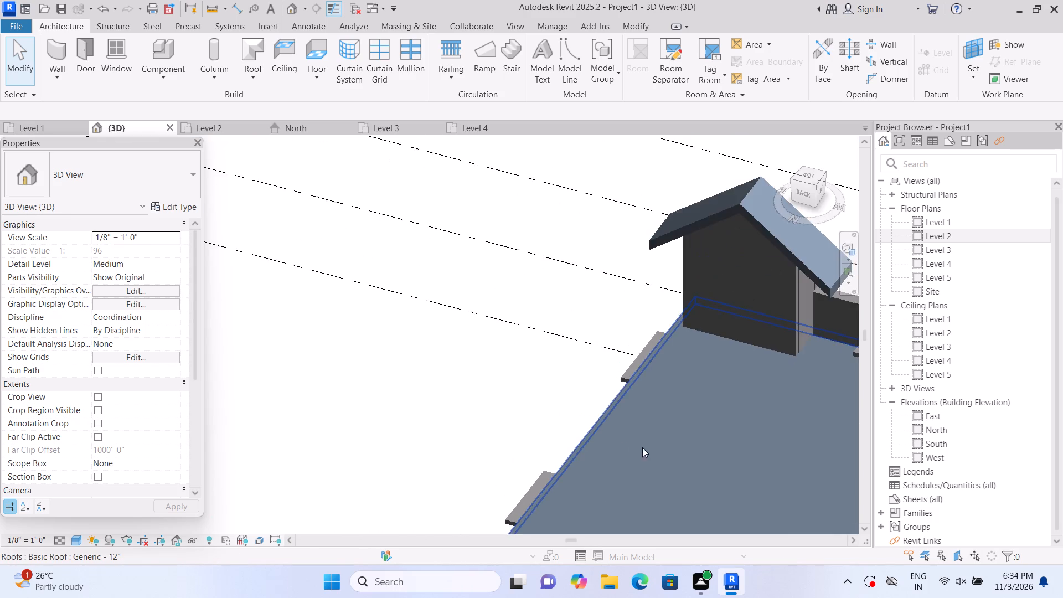
middle_drag(667, 461, 535, 286)
scroll(699, 425, up, 1)
shift+middle_drag(698, 431, 609, 414)
middle_drag(609, 421, 608, 396)
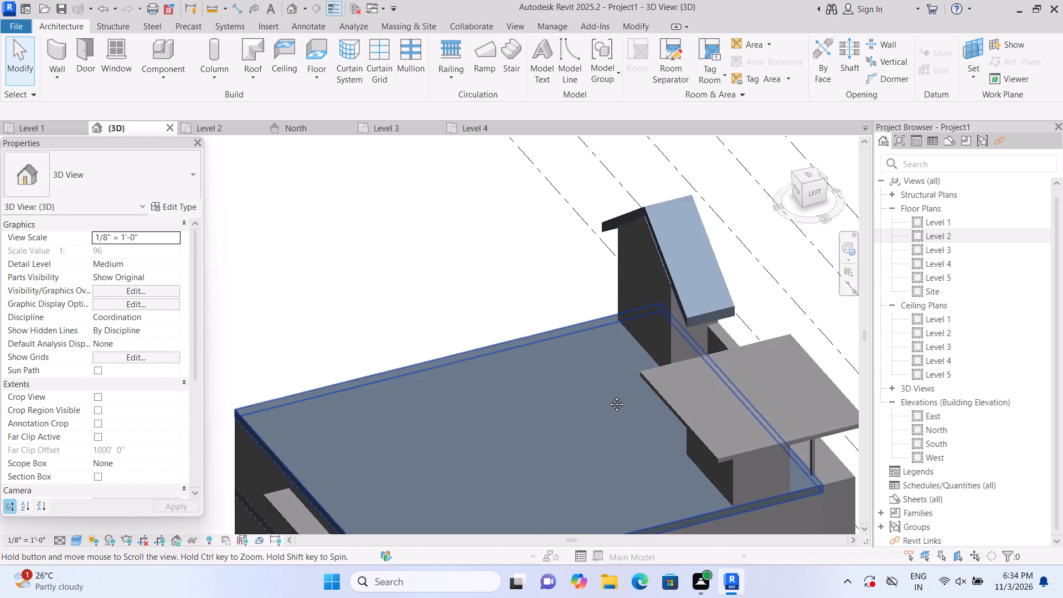
middle_drag(608, 396, 613, 218)
scroll(494, 522, up, 3)
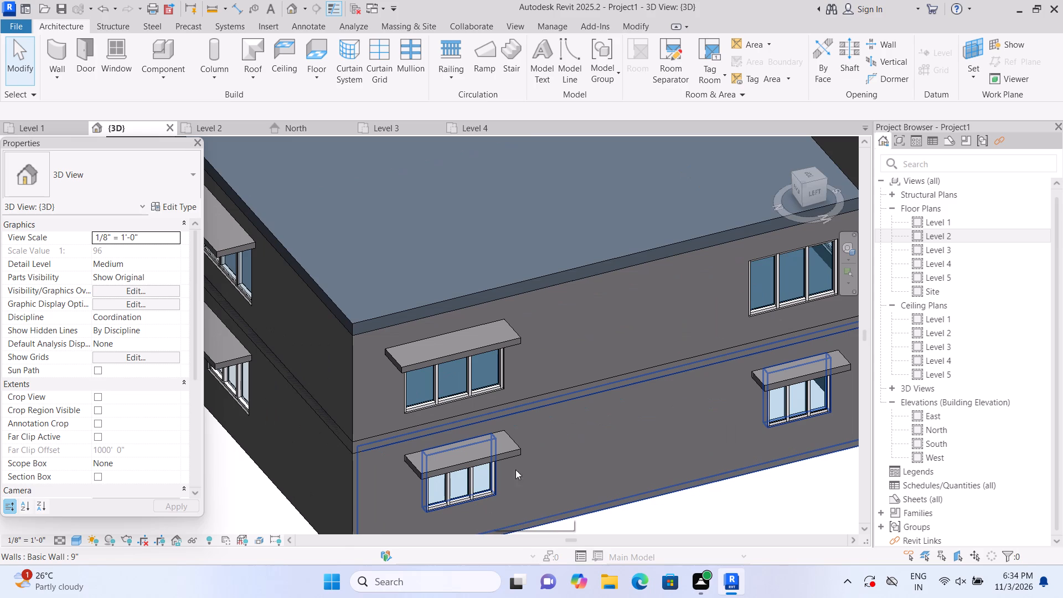
middle_drag(758, 494, 741, 411)
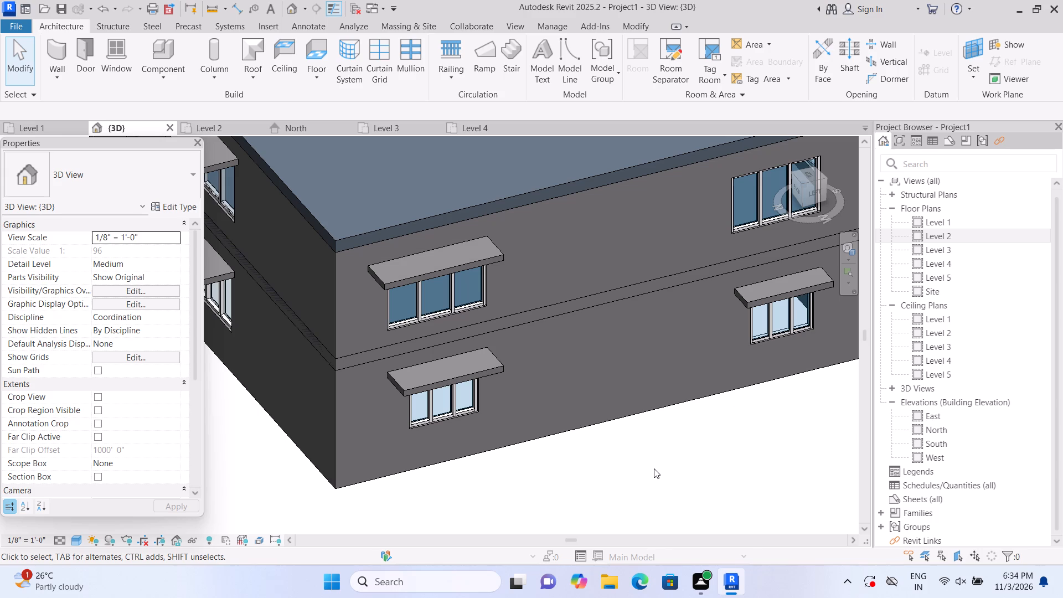
shift+middle_drag(635, 482, 662, 481)
scroll(648, 447, up, 1)
middle_drag(648, 451, 597, 512)
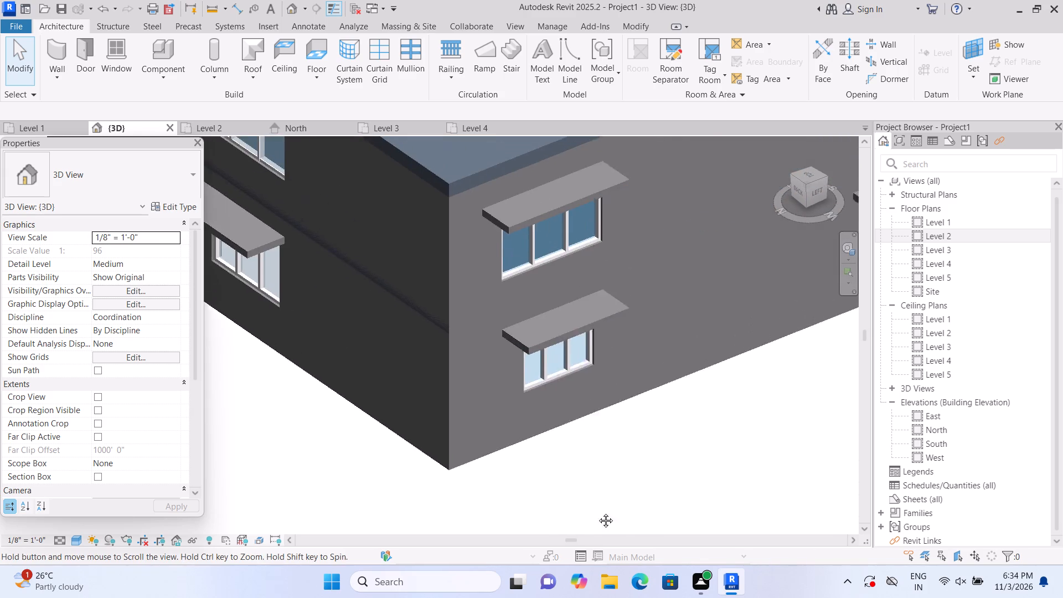
middle_drag(597, 512, 571, 528)
scroll(565, 525, down, 2)
middle_drag(620, 494, 540, 512)
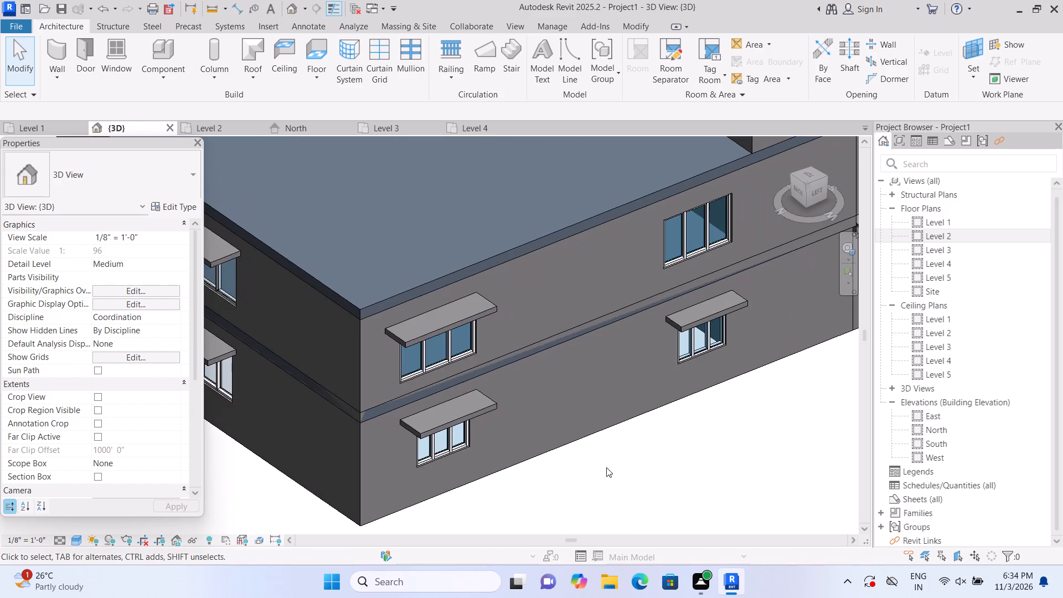
scroll(605, 469, down, 2)
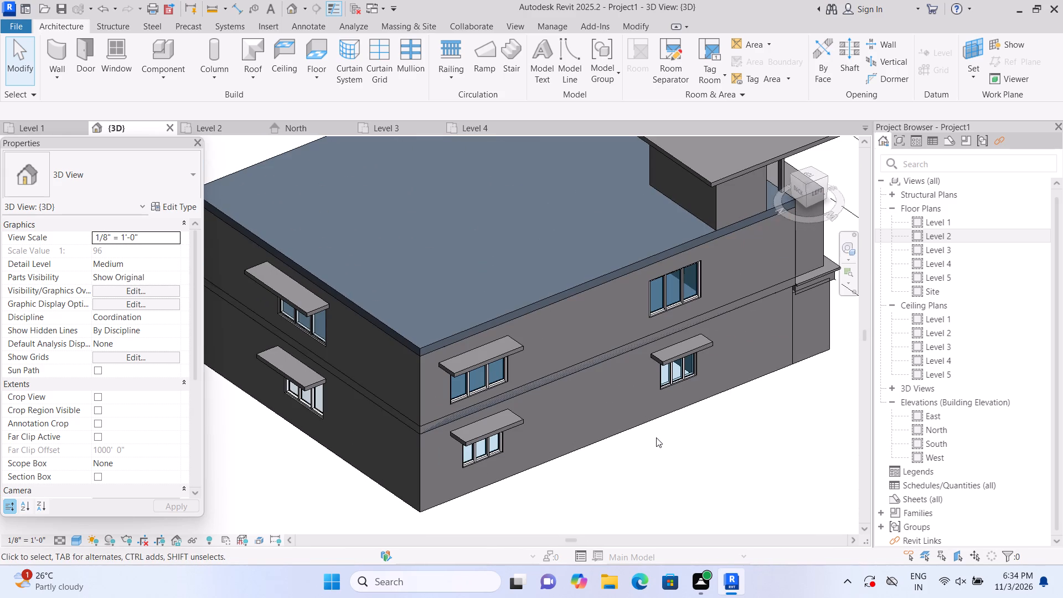
shift+middle_drag(591, 472, 742, 445)
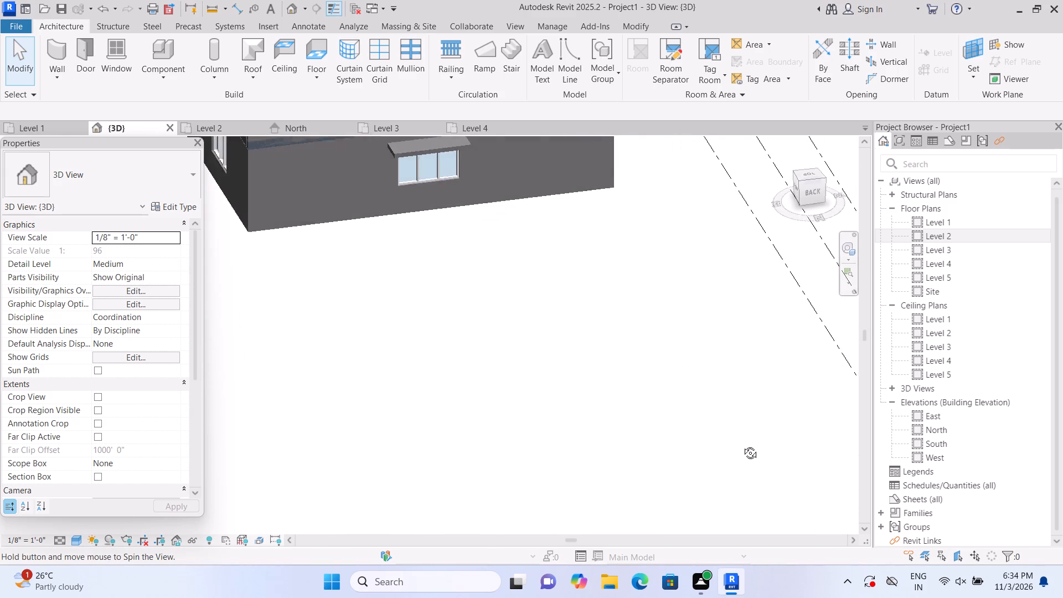
shift+middle_drag(742, 445, 741, 444)
middle_drag(324, 340, 548, 478)
middle_drag(567, 406, 487, 534)
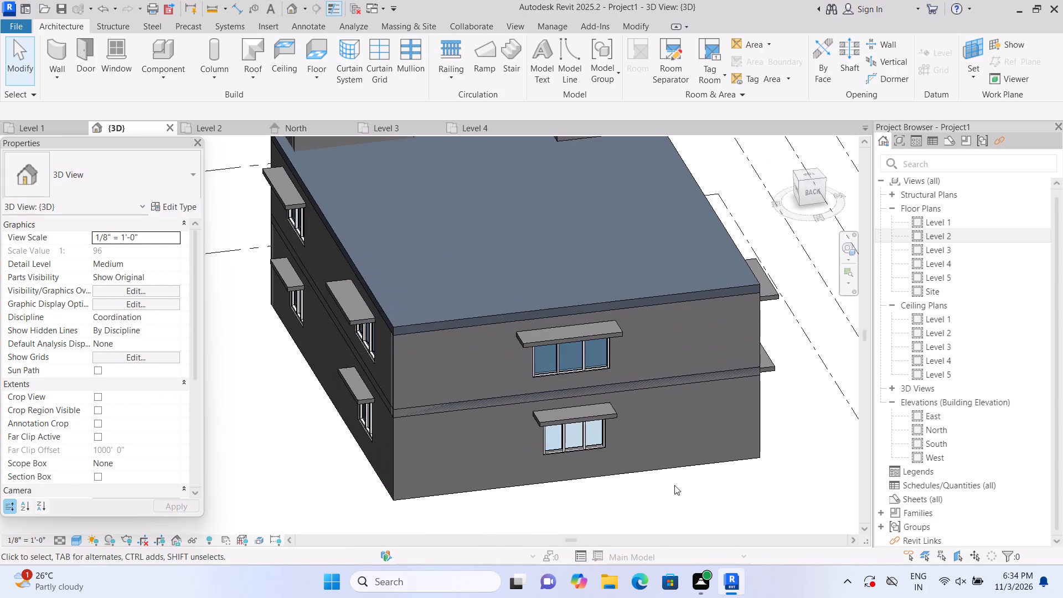
middle_drag(755, 483, 653, 491)
shift+middle_drag(642, 501, 571, 487)
shift+middle_drag(819, 476, 711, 351)
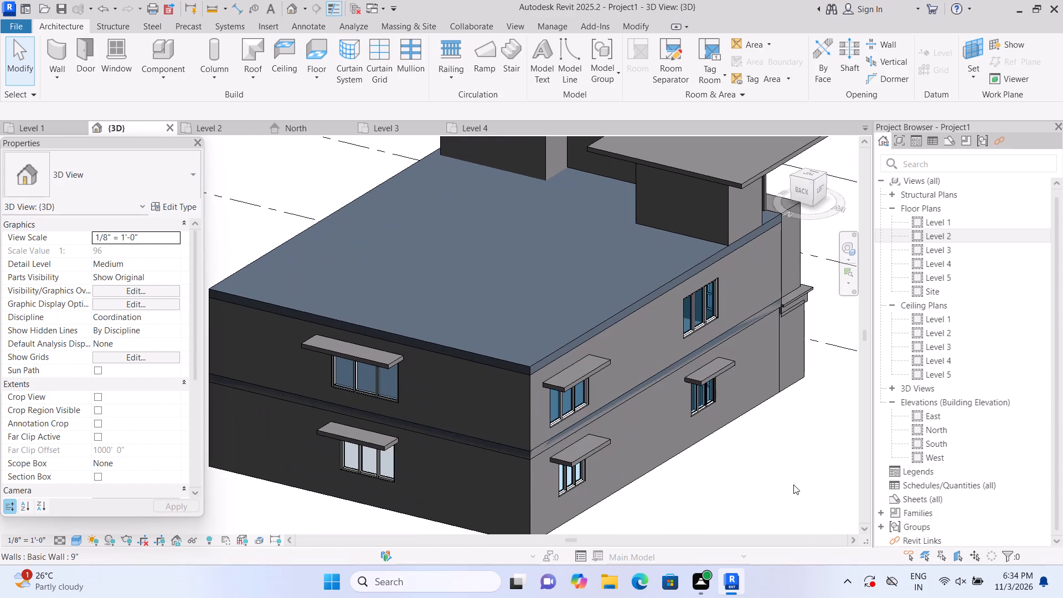
middle_drag(793, 484, 737, 503)
middle_drag(728, 480, 746, 432)
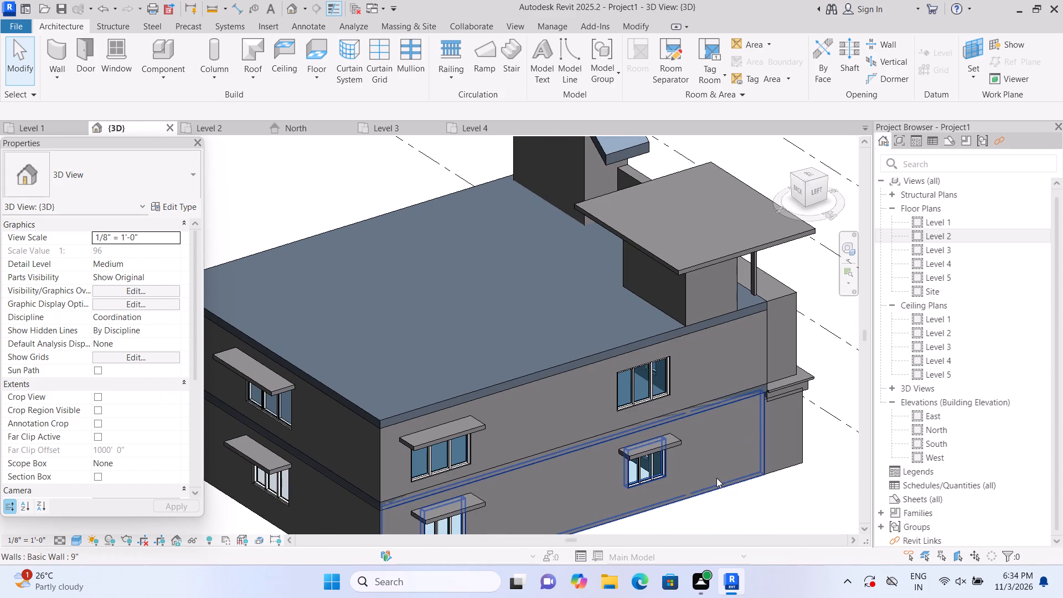
shift+middle_drag(753, 472, 785, 446)
Start an in-place model in the Generic Models category for the canopy missing above the left wall's upper-floor window nearest the front.
scroll(770, 388, up, 1)
middle_drag(761, 404, 637, 512)
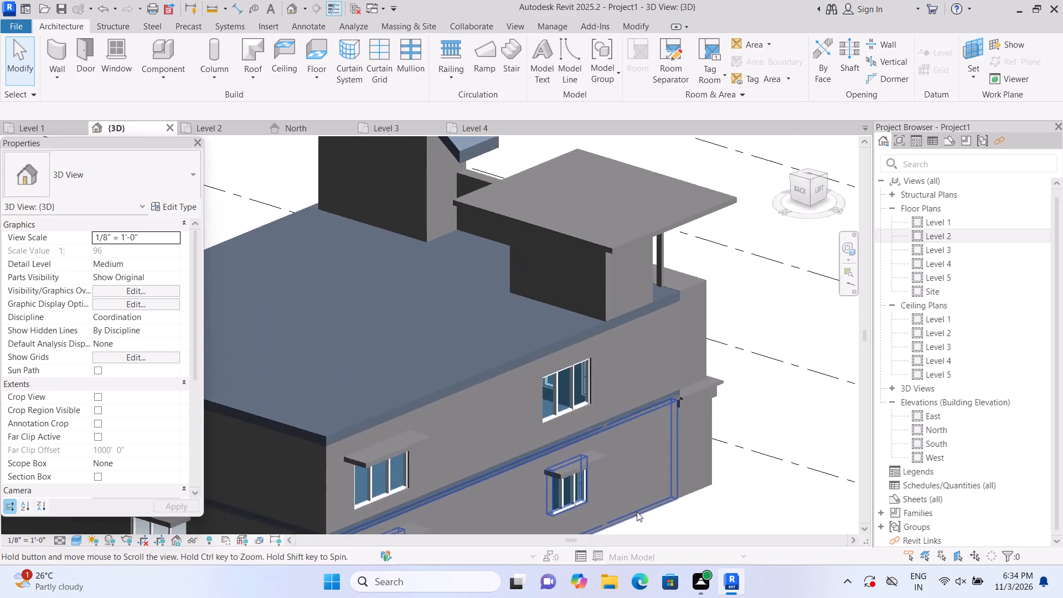
scroll(563, 403, up, 5)
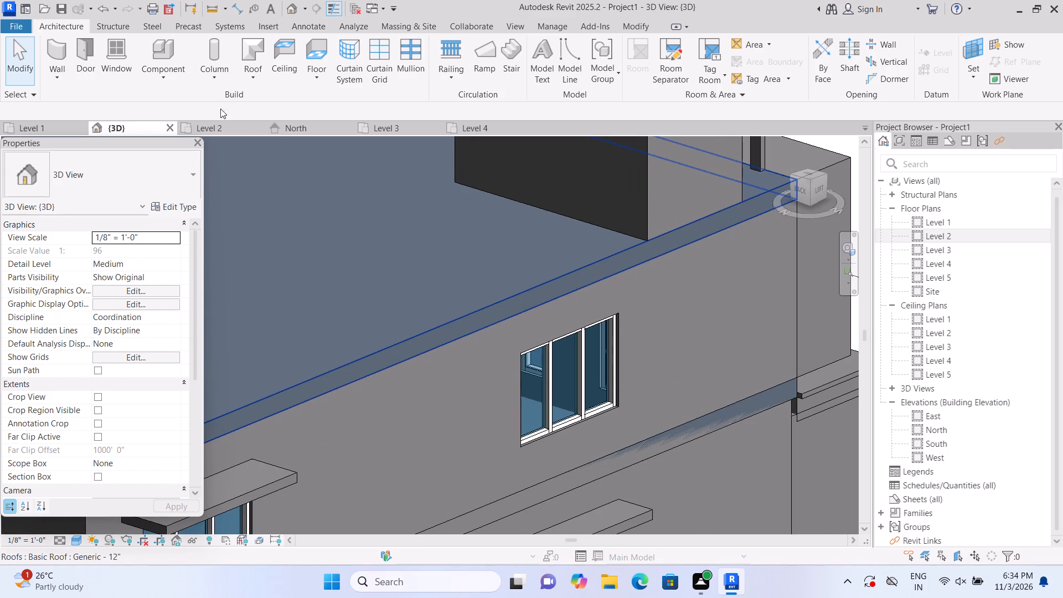
click(162, 78)
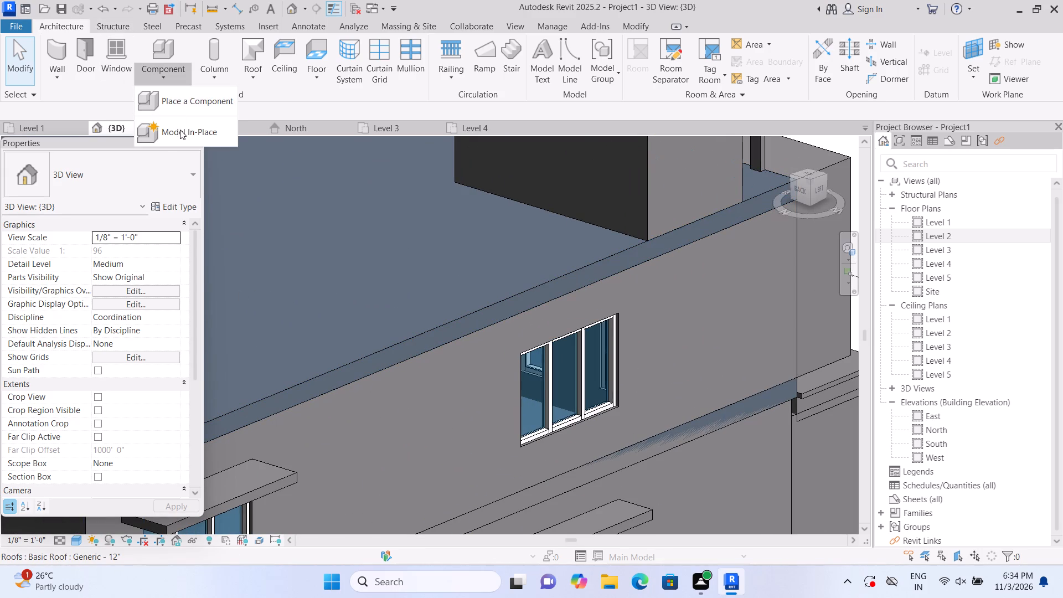
click(180, 130)
scroll(469, 233, down, 5)
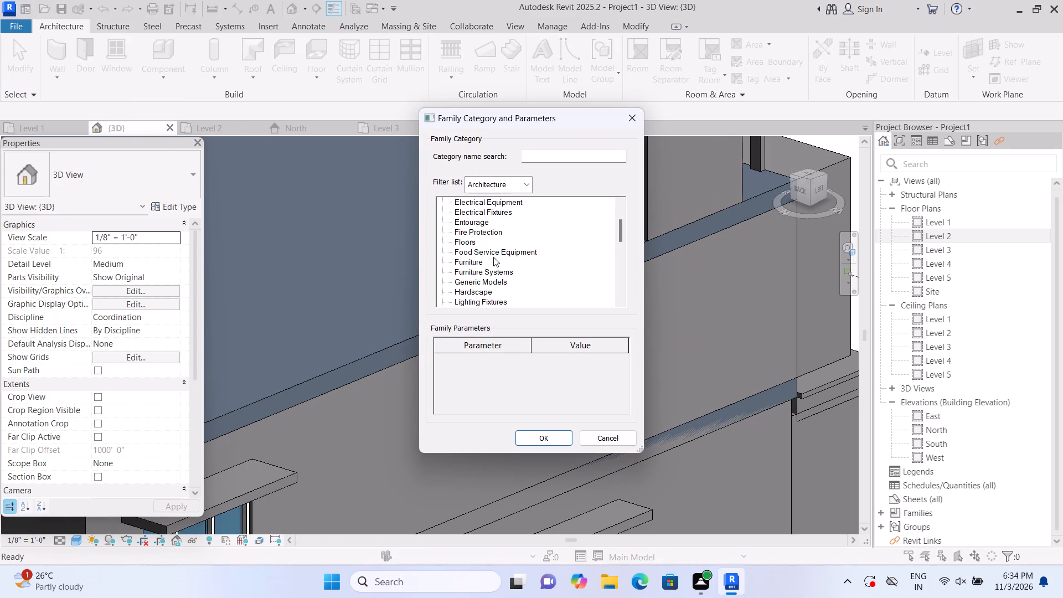
click(484, 284)
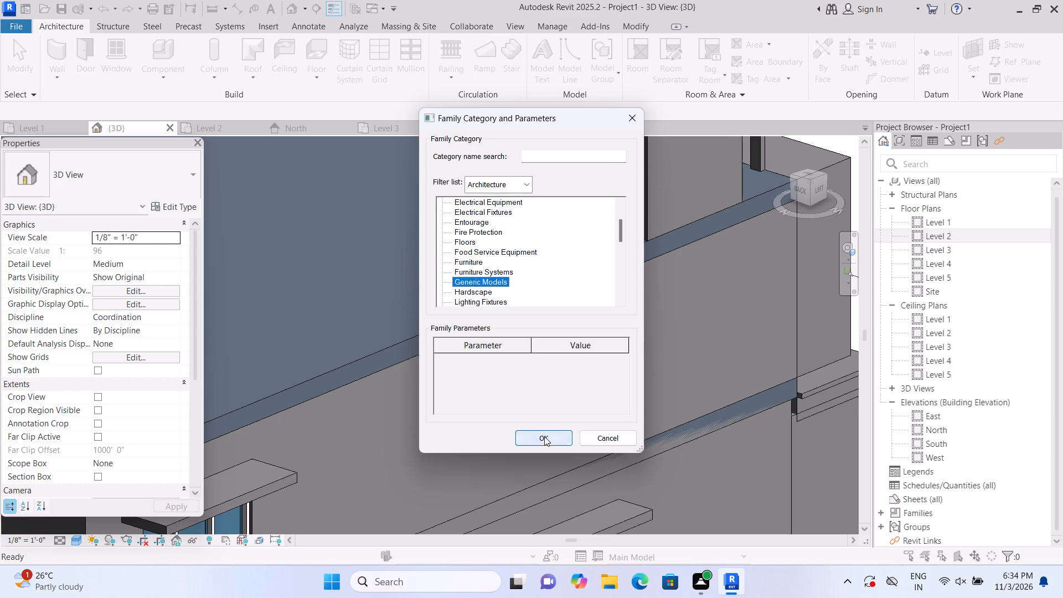
click(544, 436)
click(569, 315)
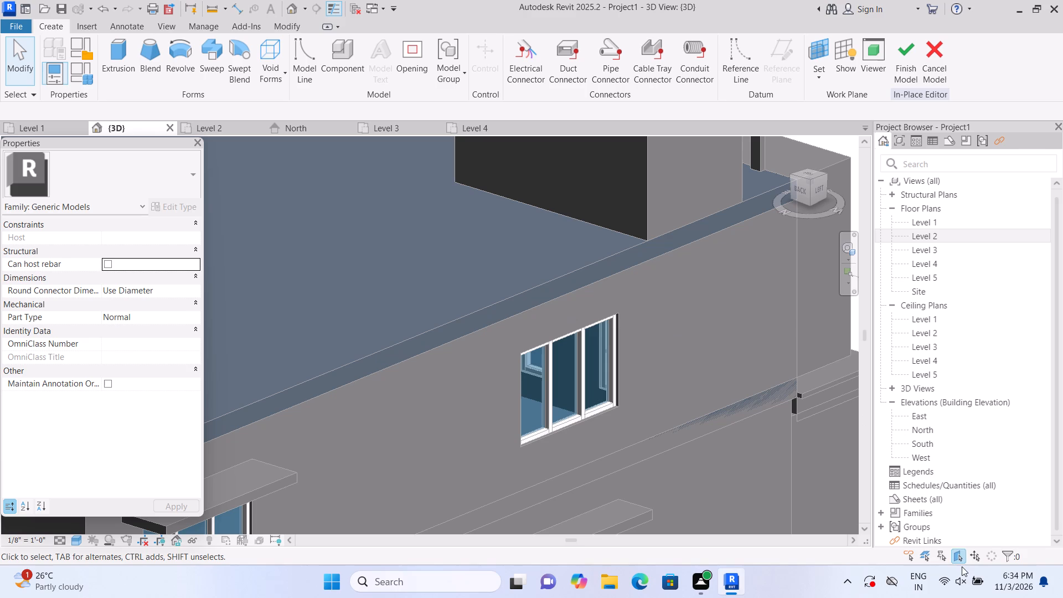
click(978, 585)
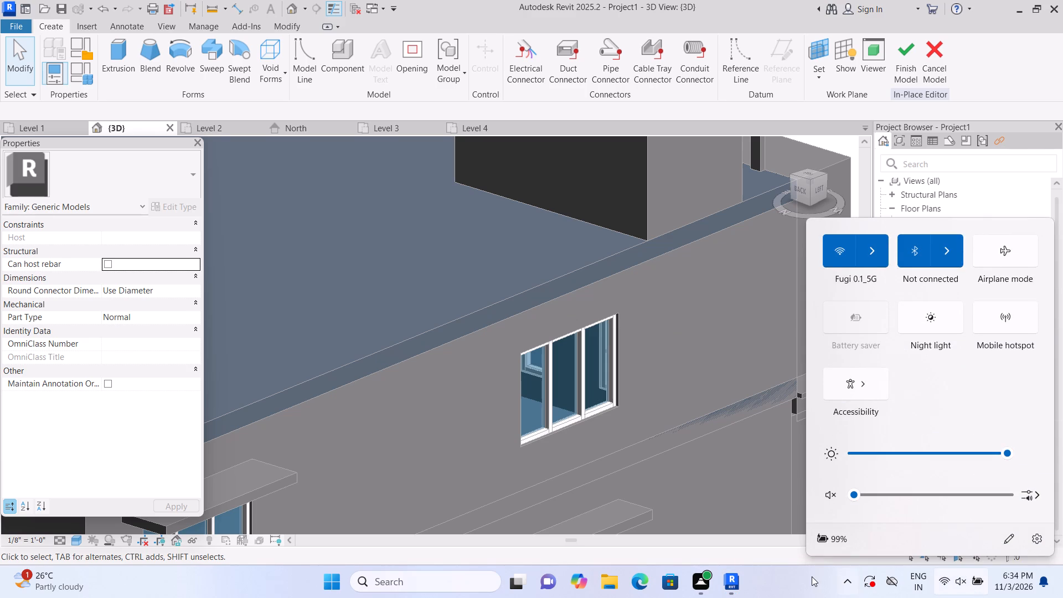
click(812, 576)
Start an extrusion and set its work plane on the upper-floor window's top mullion.
click(132, 65)
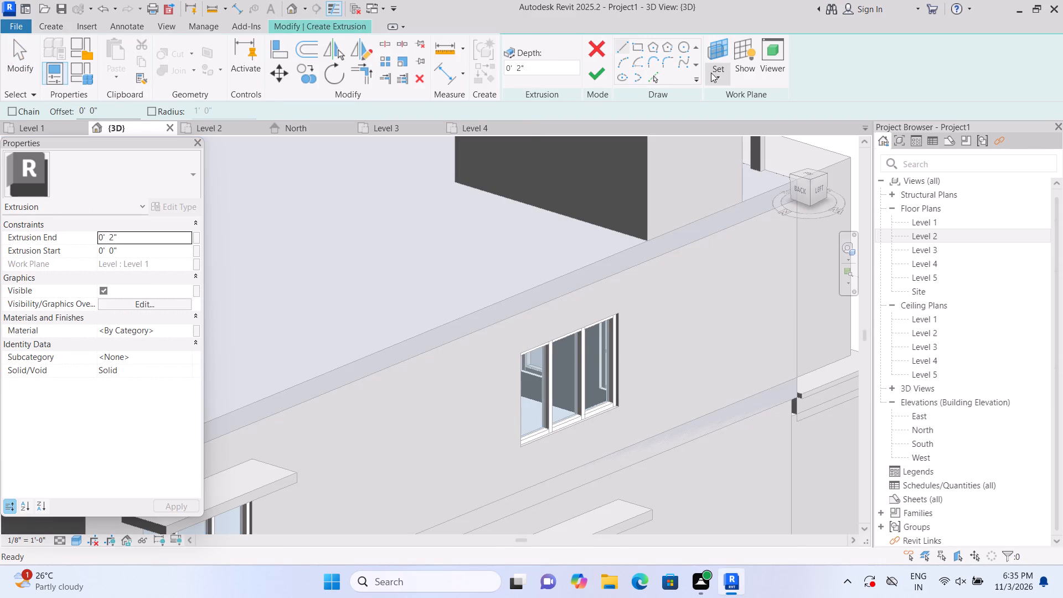
click(716, 73)
click(725, 125)
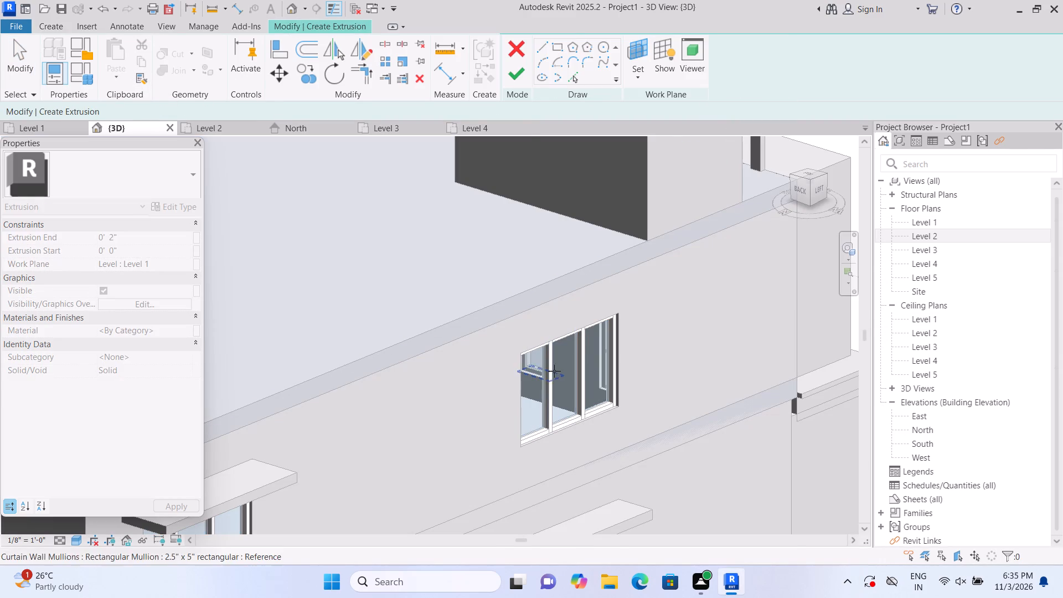
click(572, 338)
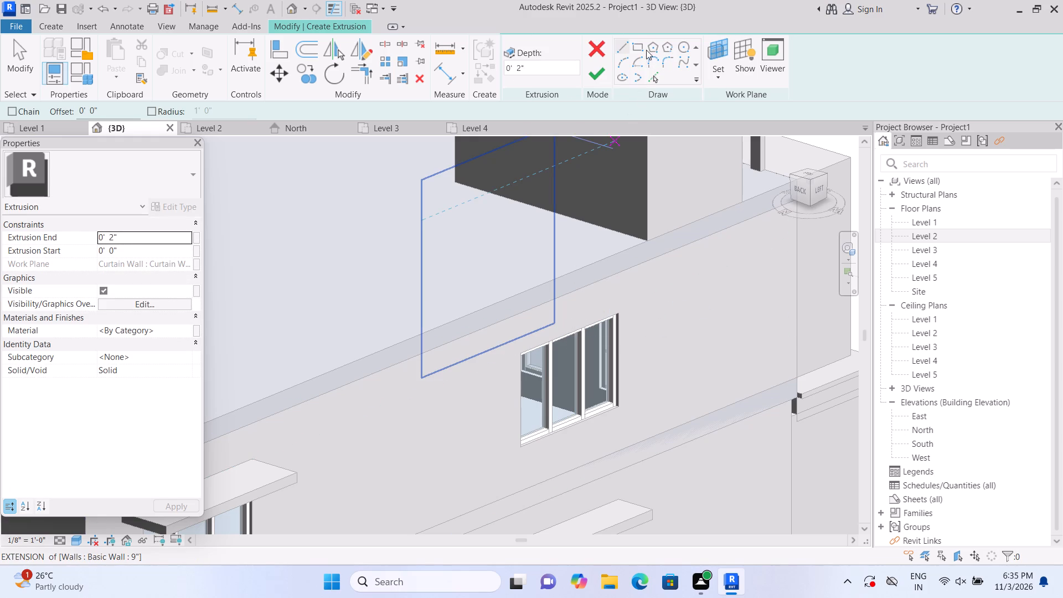
Sketch a rectangle about 8'-7" by 1'-3" along the window's top edge, overhanging both sides, and finish the extrusion.
click(637, 42)
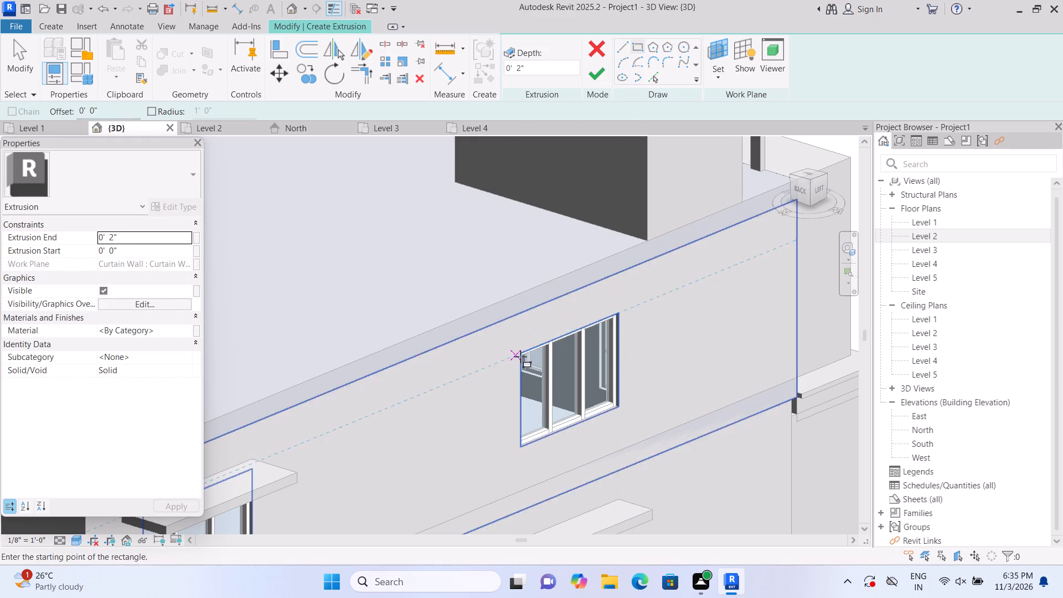
click(510, 362)
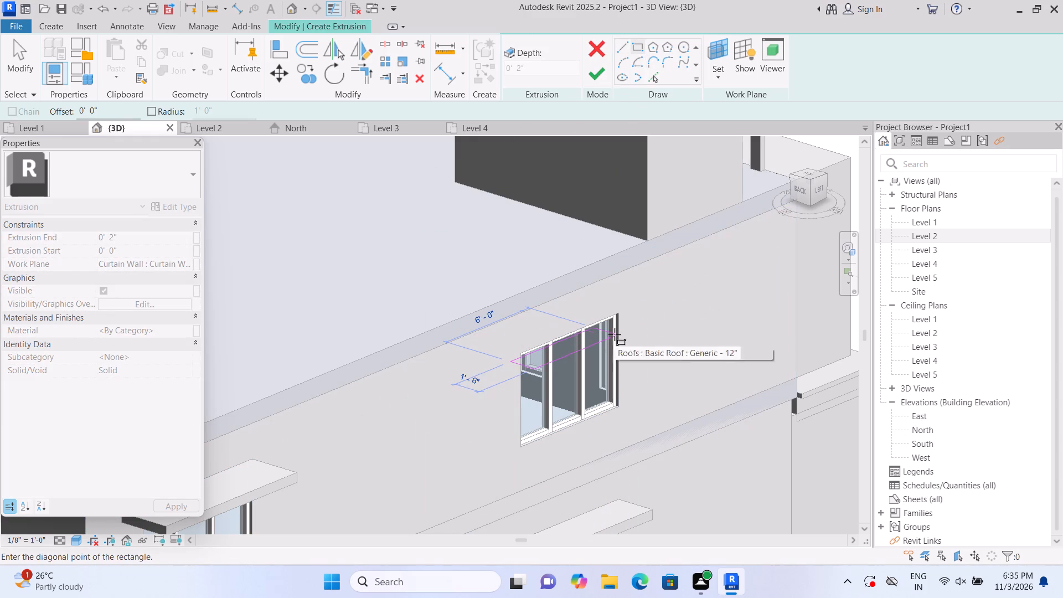
key(Escape)
scroll(539, 350, up, 2)
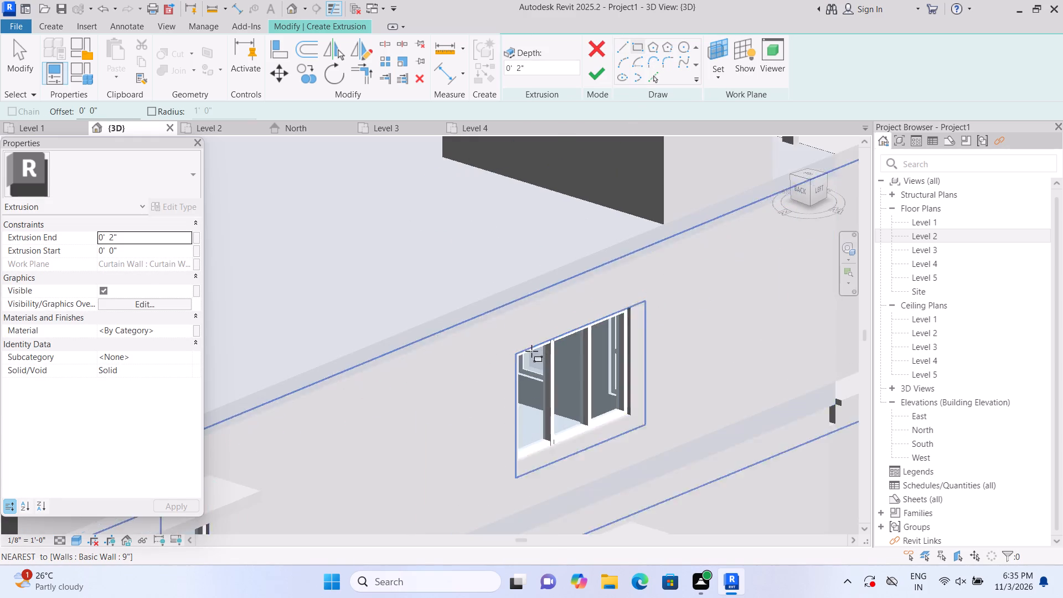
scroll(531, 351, up, 1)
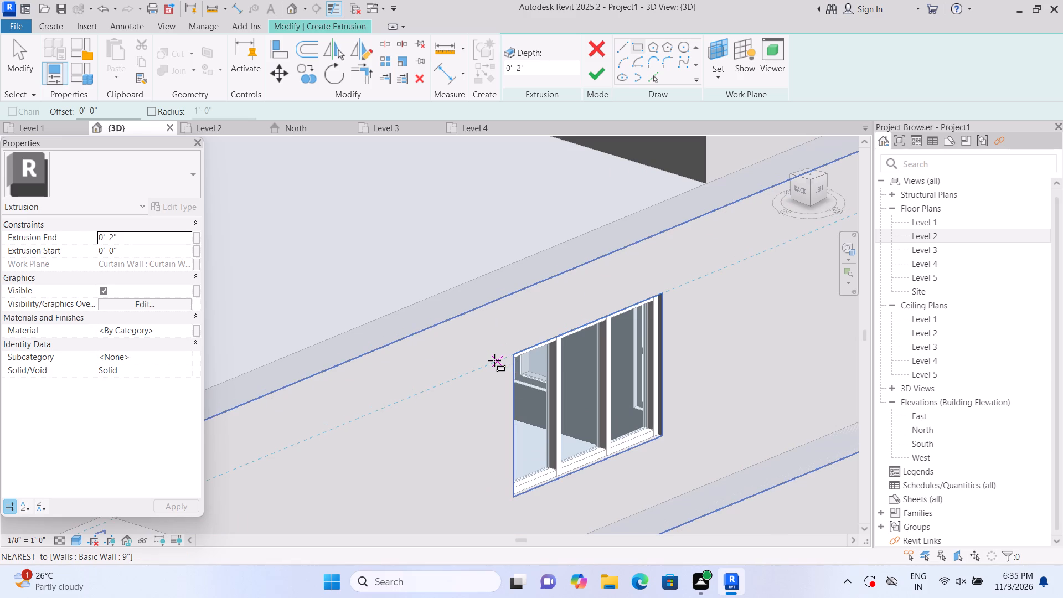
click(494, 360)
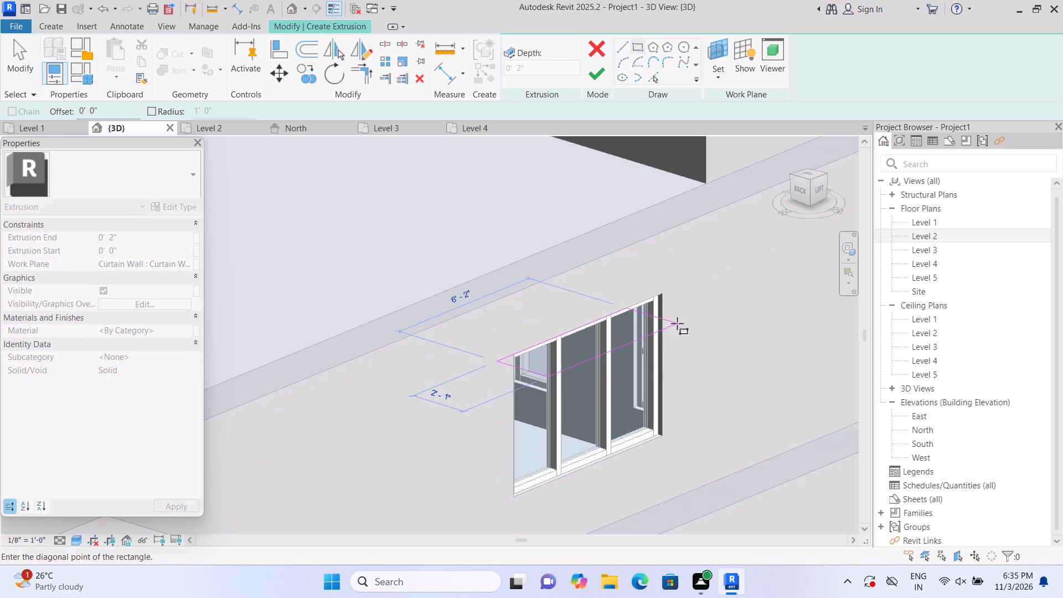
click(705, 296)
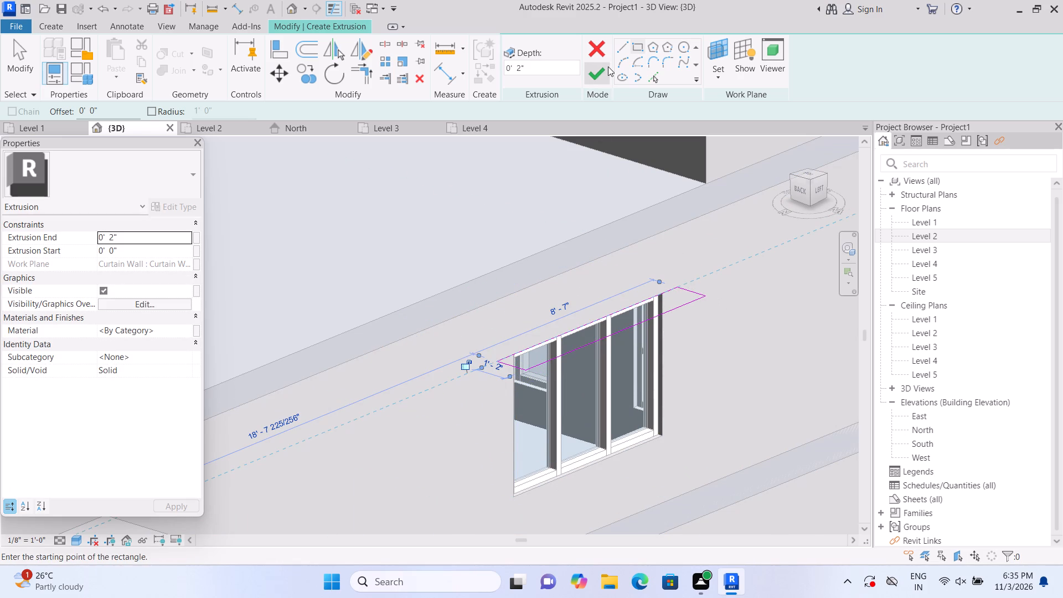
click(608, 66)
Set the new canopy's Extrusion End to 6".
click(160, 232)
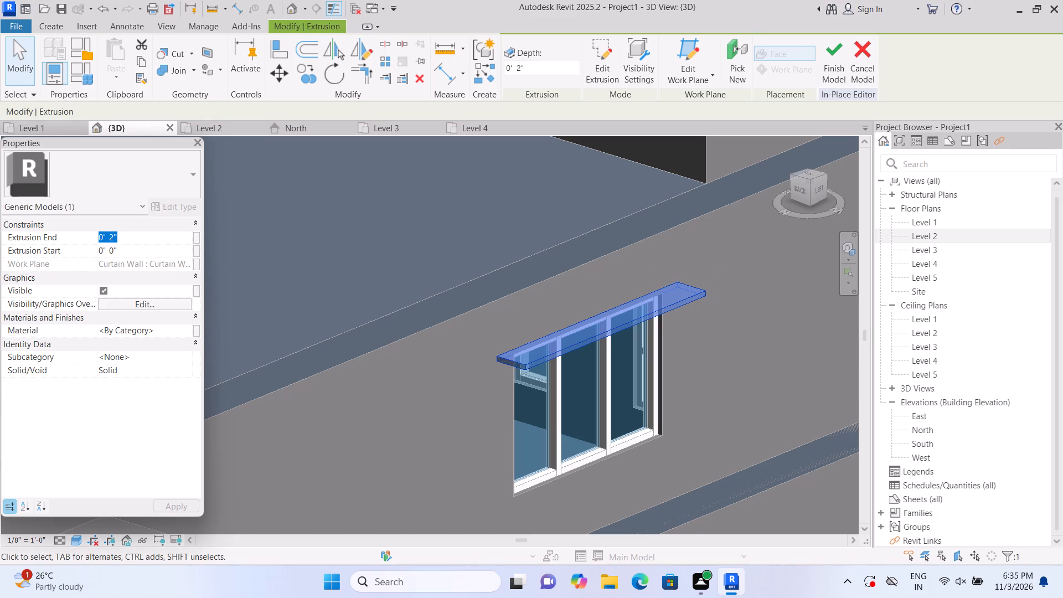
key(BackSpace)
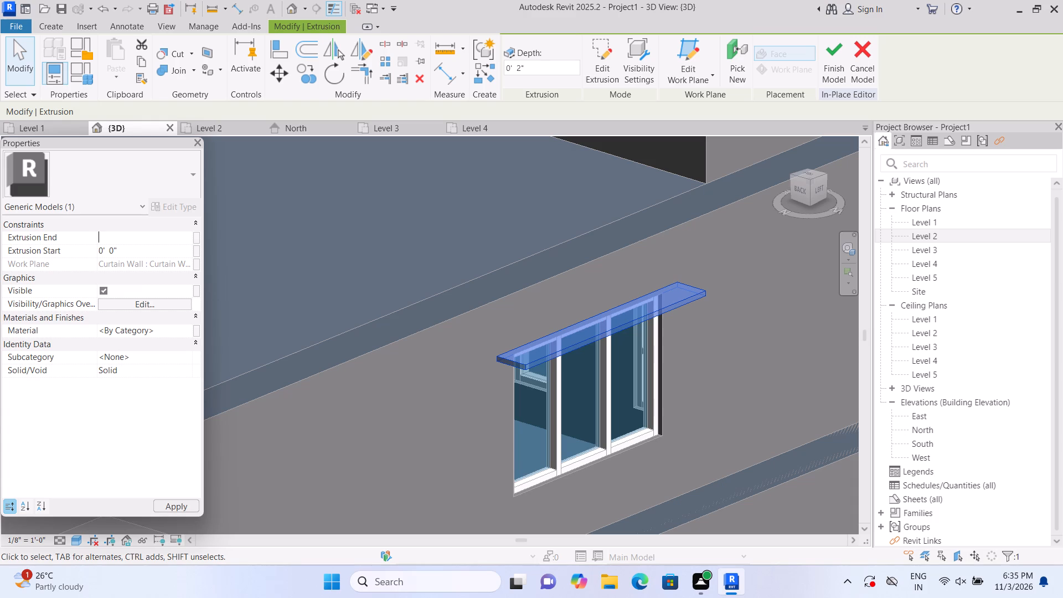
text(6")
key(Return)
Adjust the canopy's length, extending the end nearer the back wall and slightly pulling in the opposite end.
scroll(481, 443, up, 1)
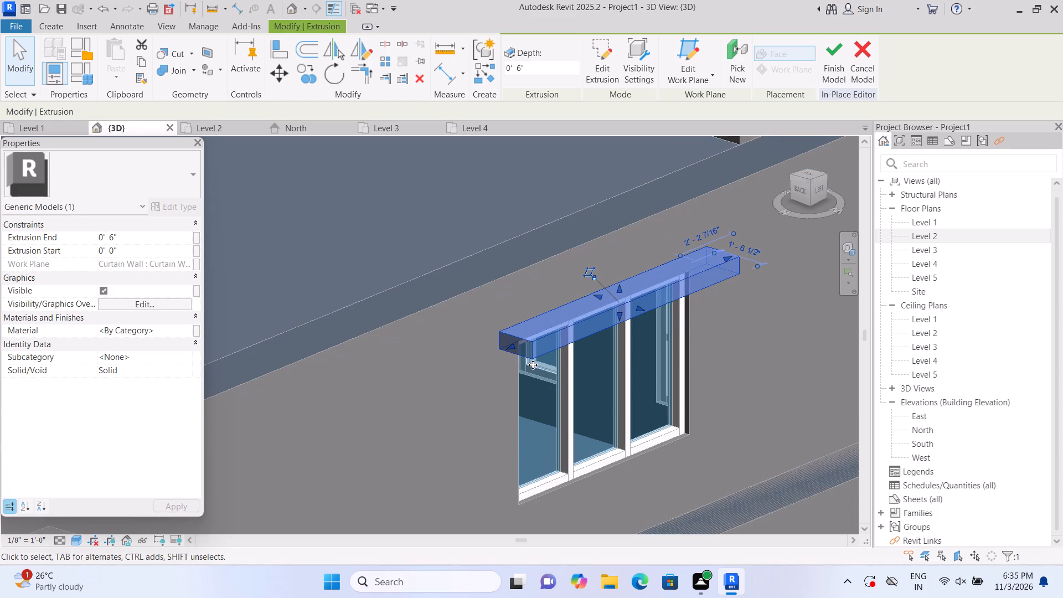
drag(513, 346, 498, 351)
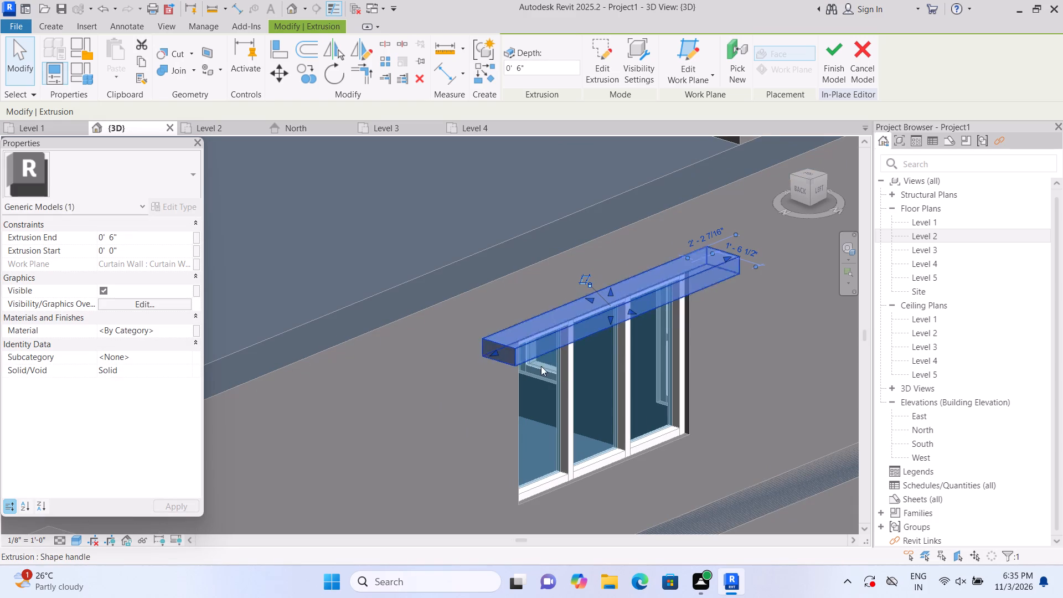
drag(727, 256, 725, 260)
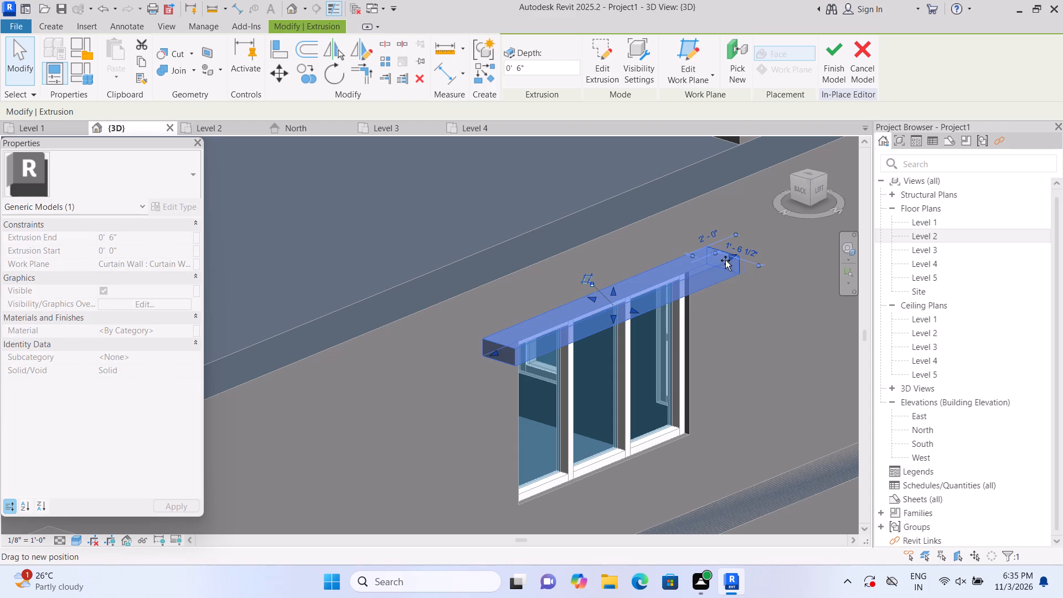
drag(725, 260, 717, 265)
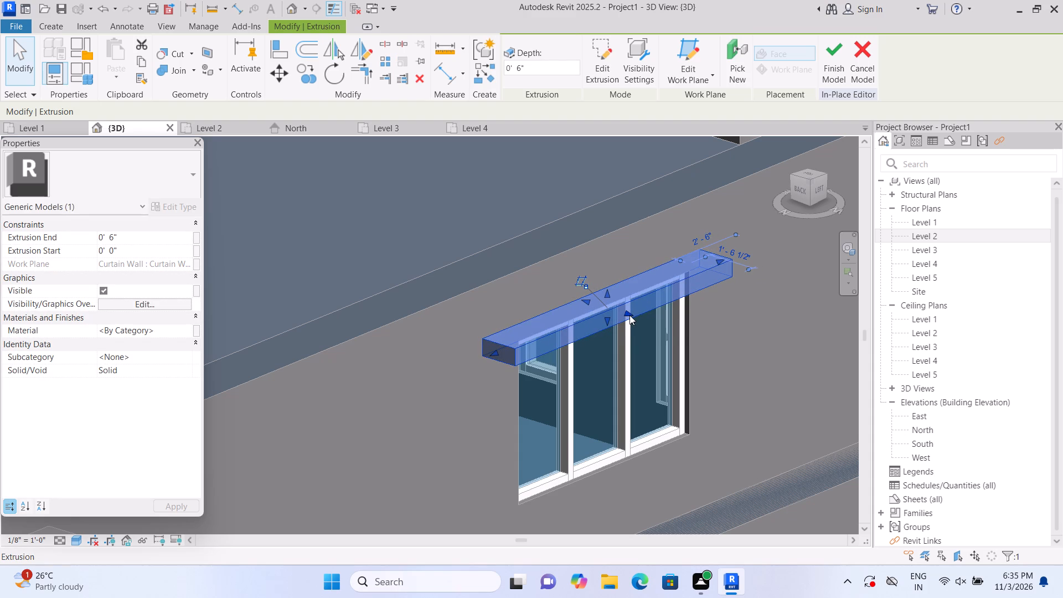
Increase the canopy's outward projection from the left wall by moving its outer edge farther out.
drag(627, 312, 642, 322)
scroll(668, 349, down, 1)
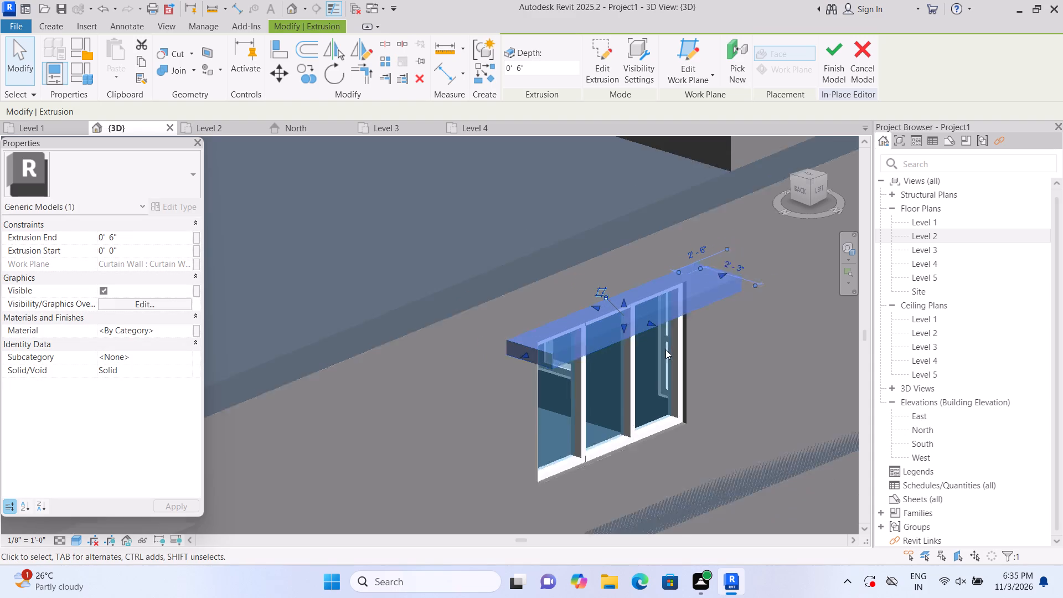
scroll(665, 349, down, 3)
click(720, 386)
middle_drag(723, 374, 584, 386)
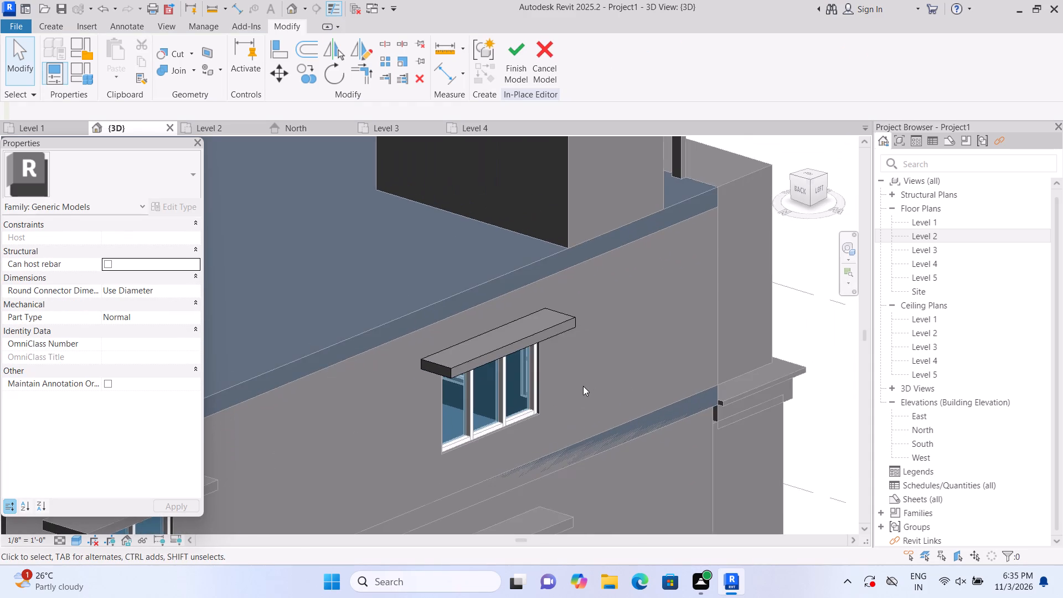
Lengthen the canopy slightly more at the end nearer the back wall to even its overhang past the window.
scroll(539, 379, up, 1)
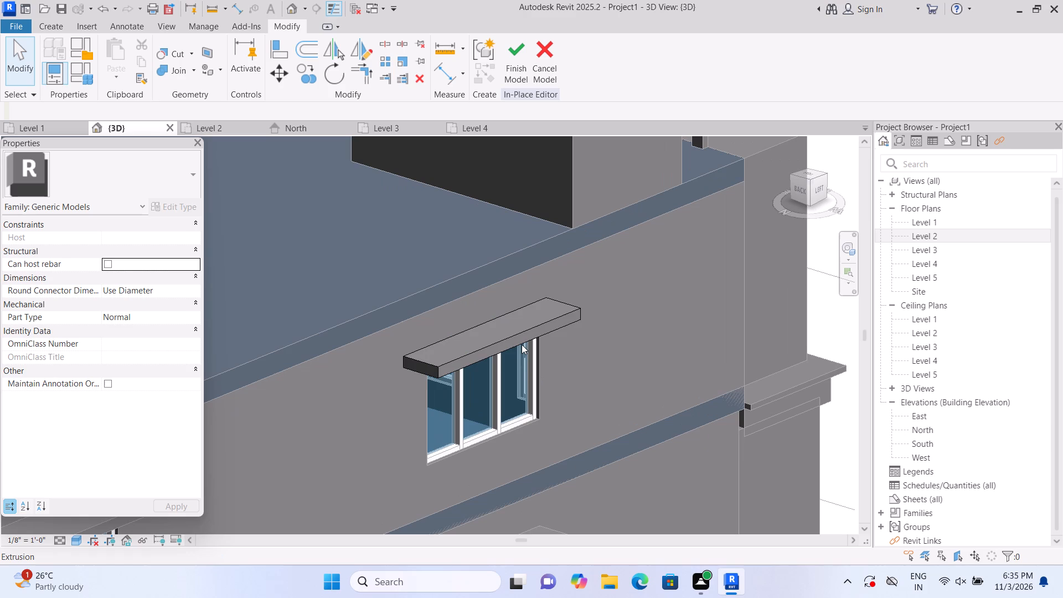
scroll(488, 338, up, 1)
click(488, 338)
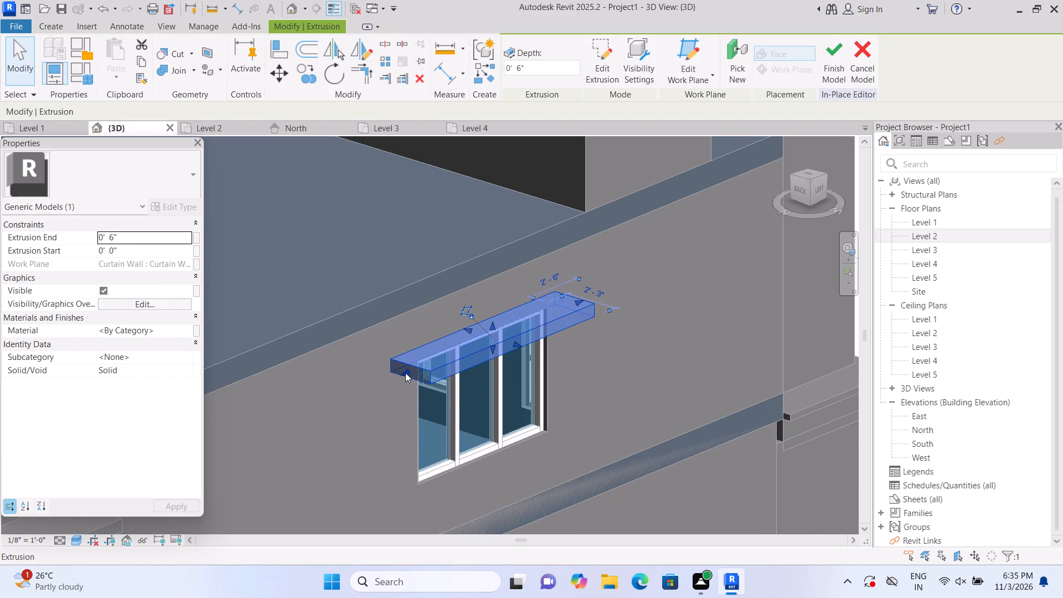
drag(405, 373, 400, 375)
click(401, 416)
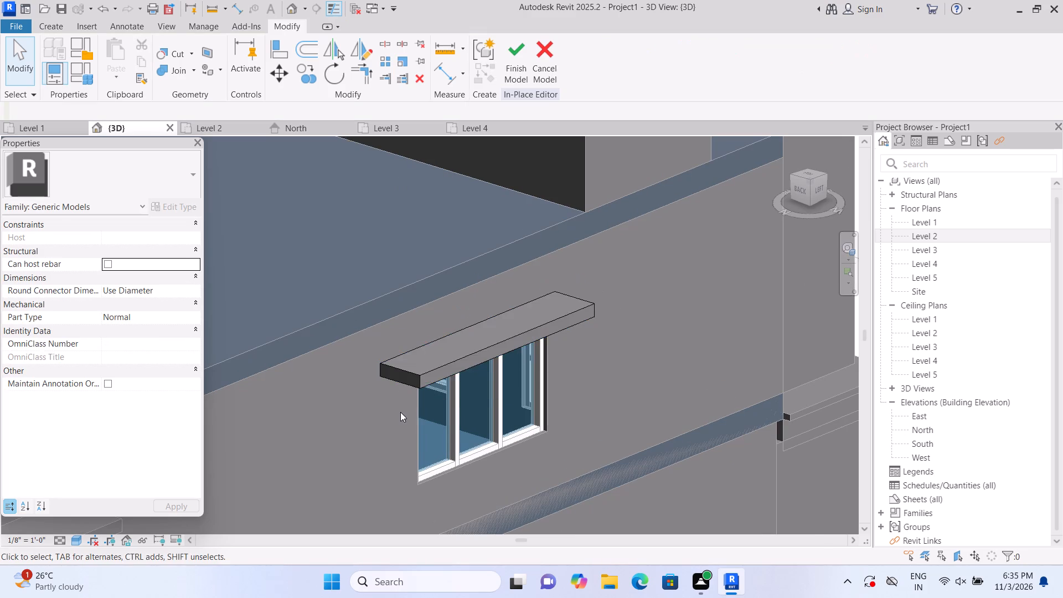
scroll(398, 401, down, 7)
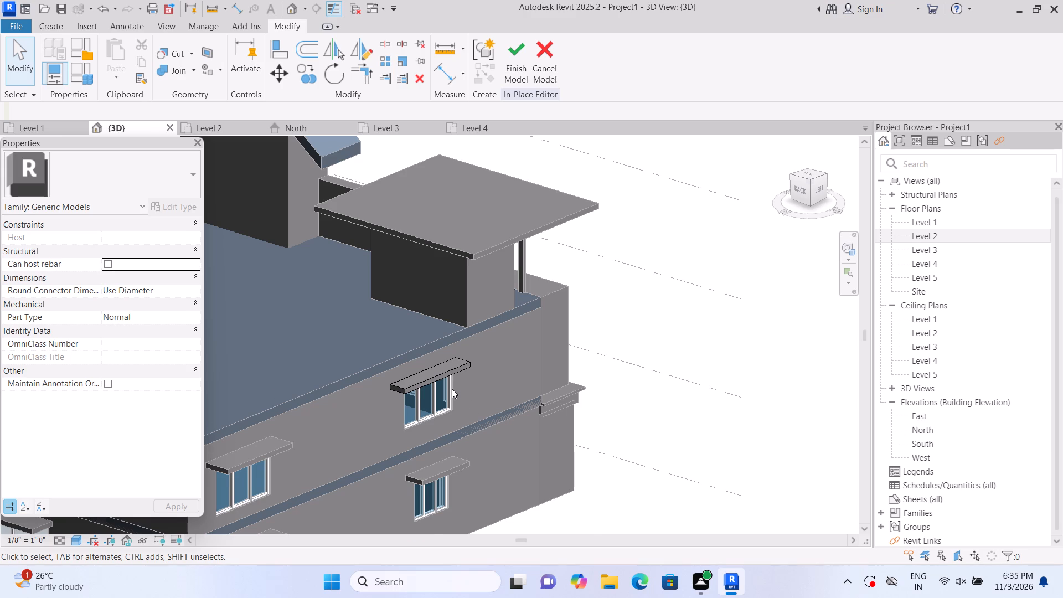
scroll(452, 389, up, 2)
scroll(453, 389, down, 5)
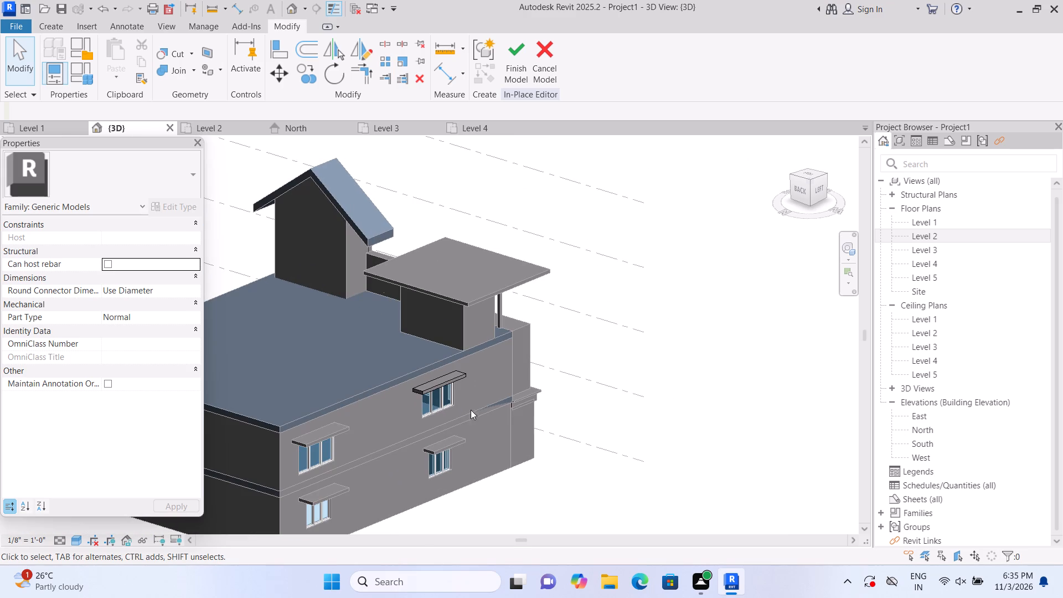
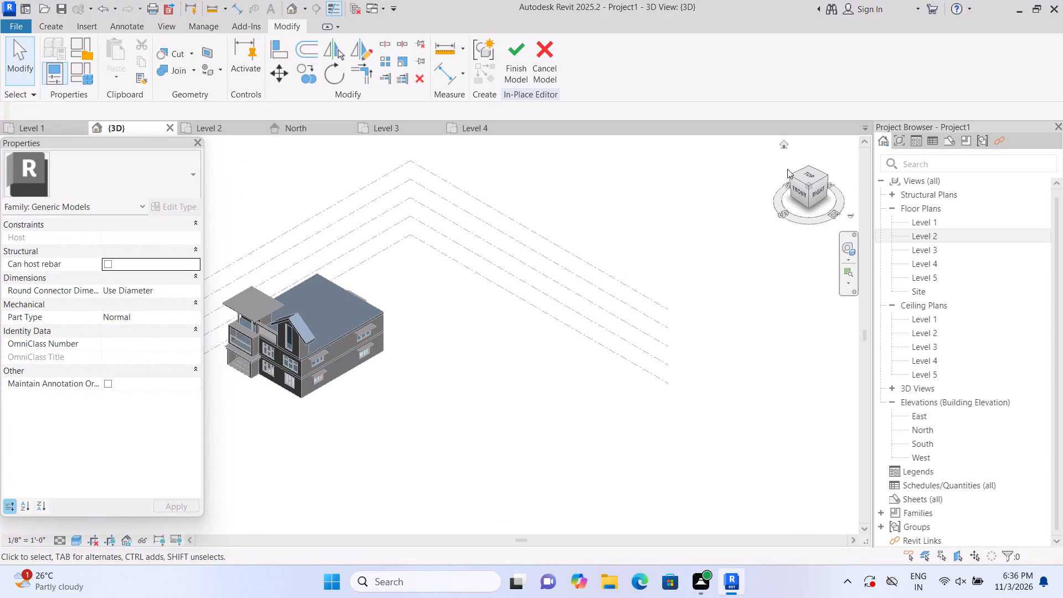
Examine the building's front facade and right side, including the windows, balcony and gabled volume, in the 3D view.
scroll(190, 411, up, 1)
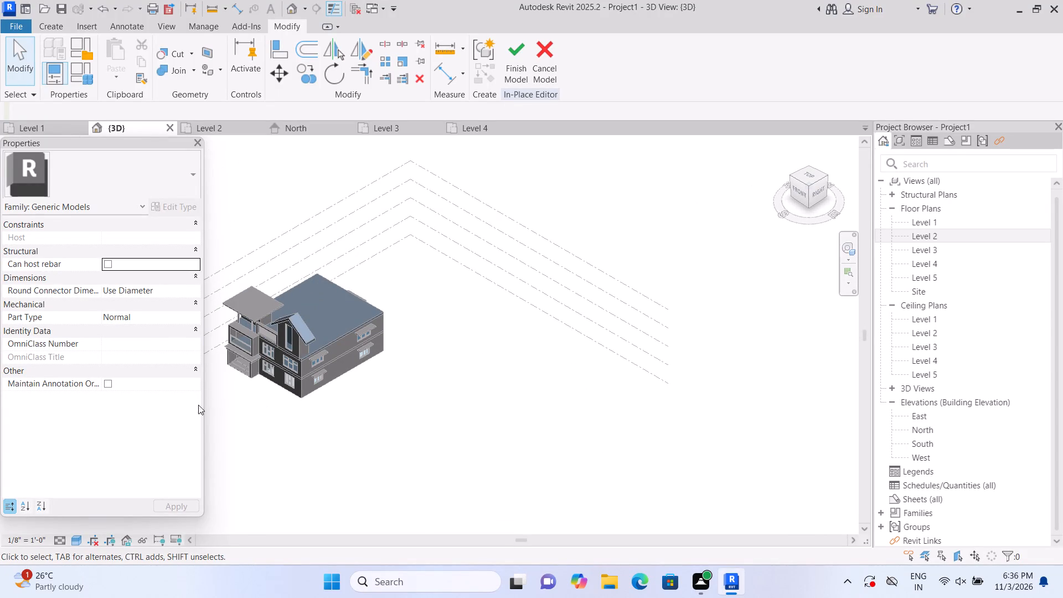
scroll(198, 405, up, 7)
middle_drag(266, 426, 342, 460)
scroll(329, 426, up, 2)
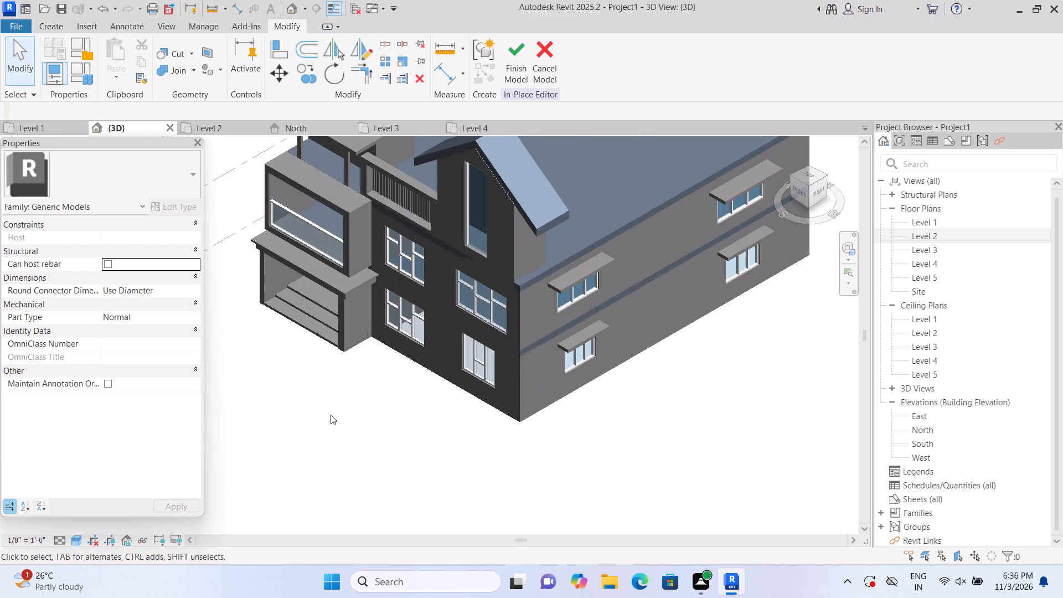
scroll(331, 415, up, 3)
middle_drag(338, 414, 309, 489)
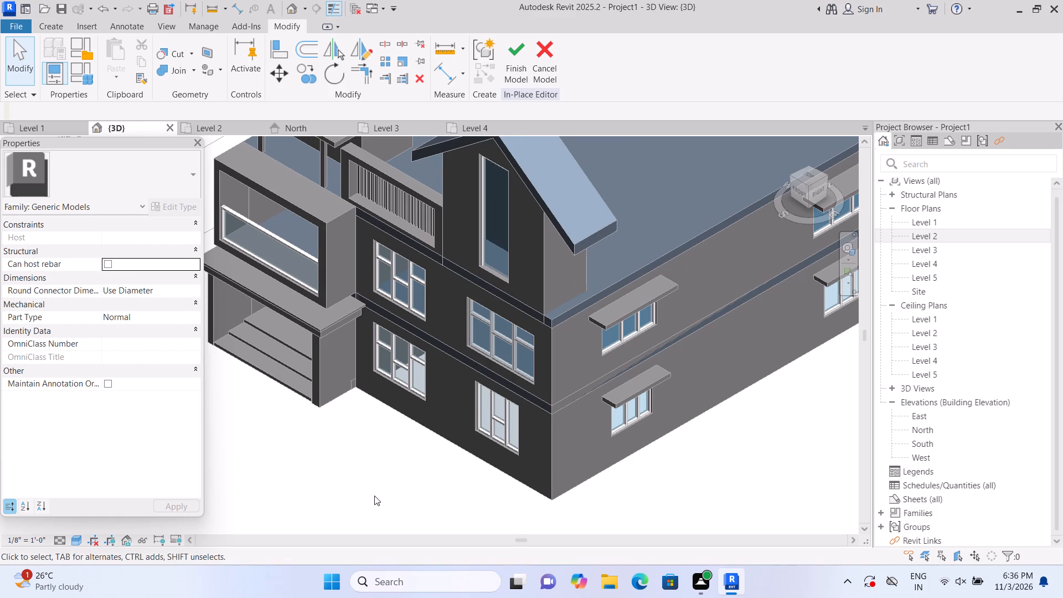
scroll(381, 494, down, 3)
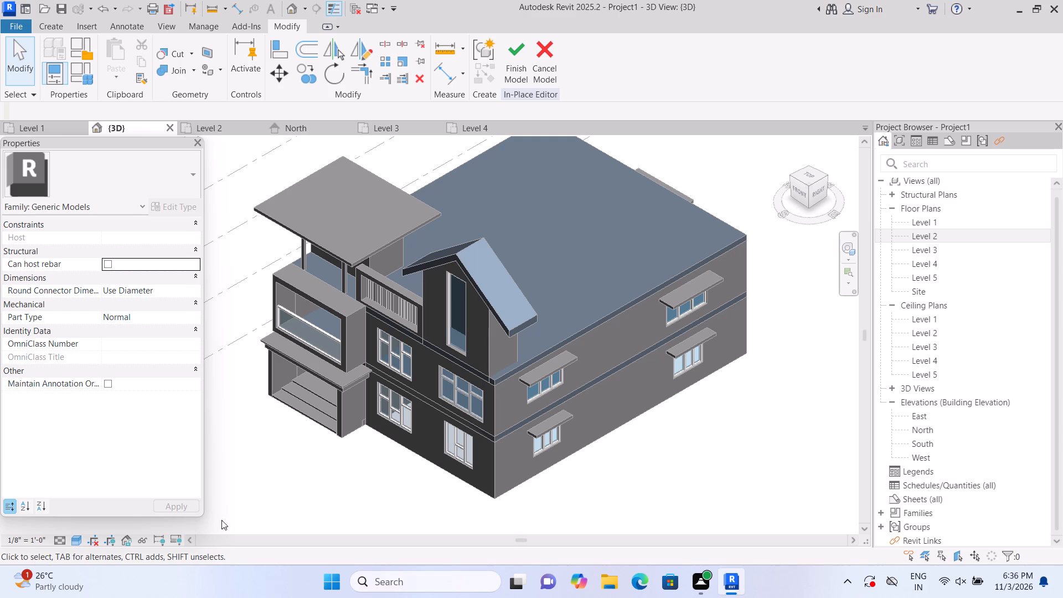
scroll(357, 447, up, 2)
scroll(453, 461, up, 2)
scroll(393, 458, up, 5)
scroll(394, 449, down, 7)
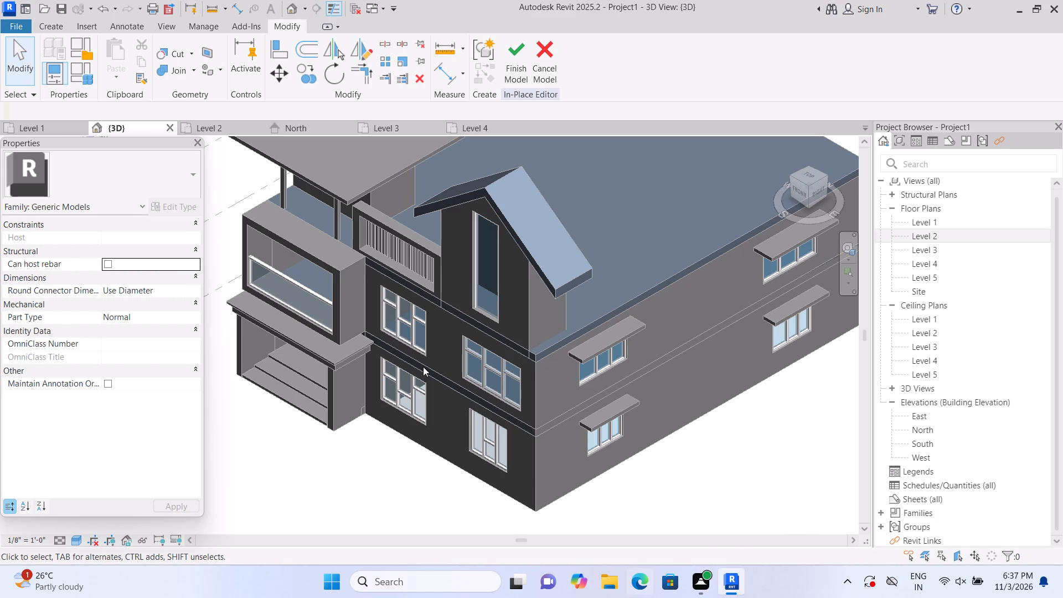
scroll(425, 368, down, 6)
scroll(467, 392, down, 3)
scroll(468, 402, up, 4)
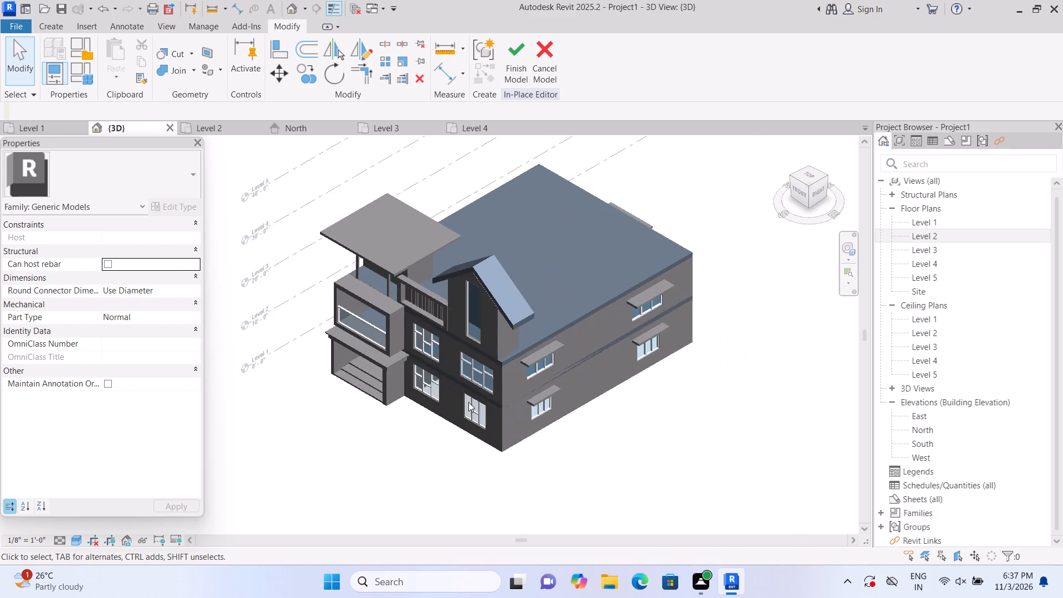
scroll(468, 402, up, 4)
middle_drag(423, 461, 406, 494)
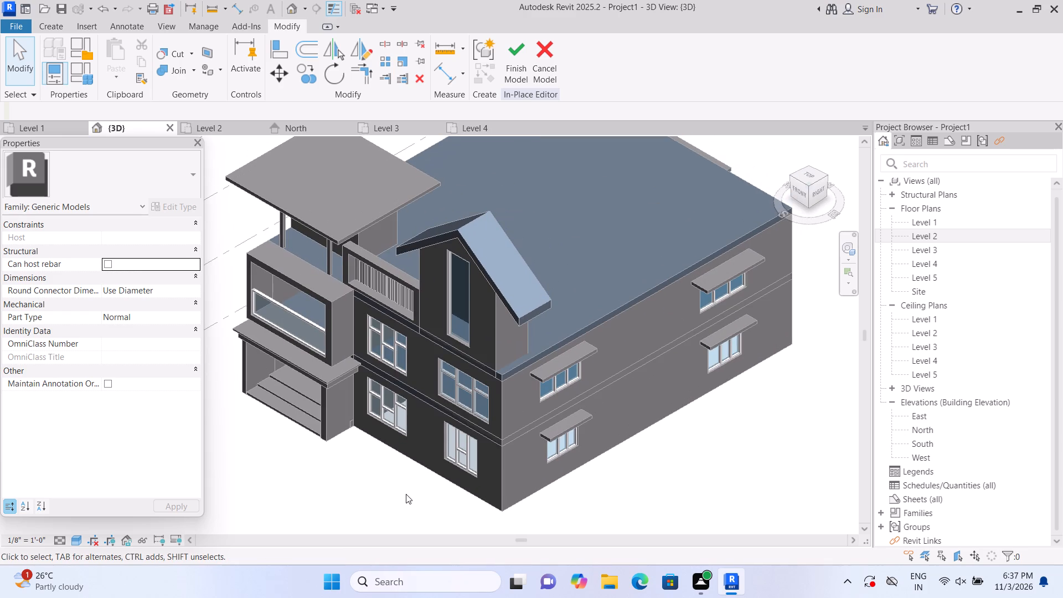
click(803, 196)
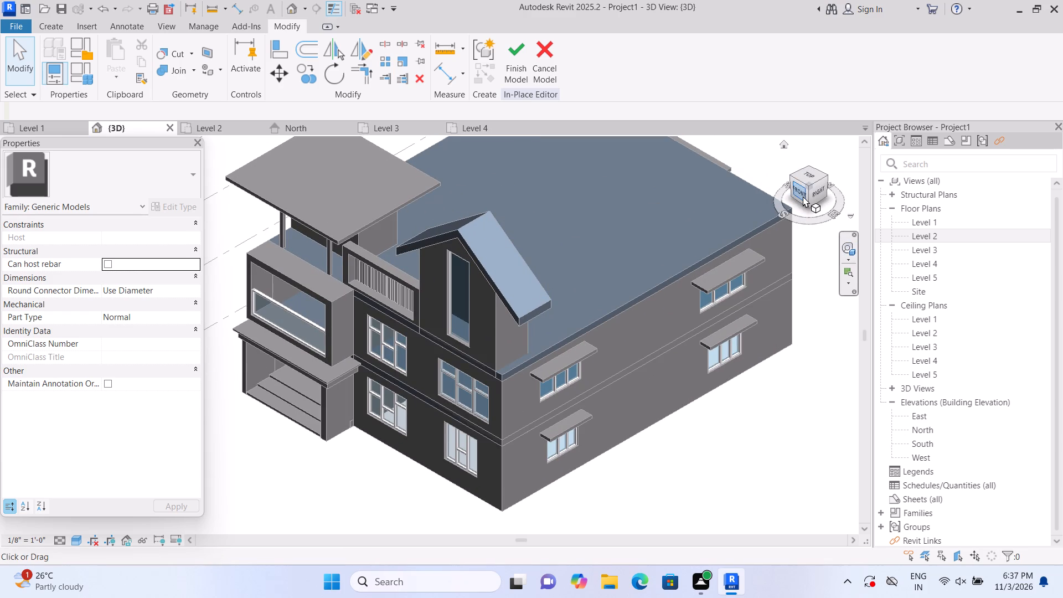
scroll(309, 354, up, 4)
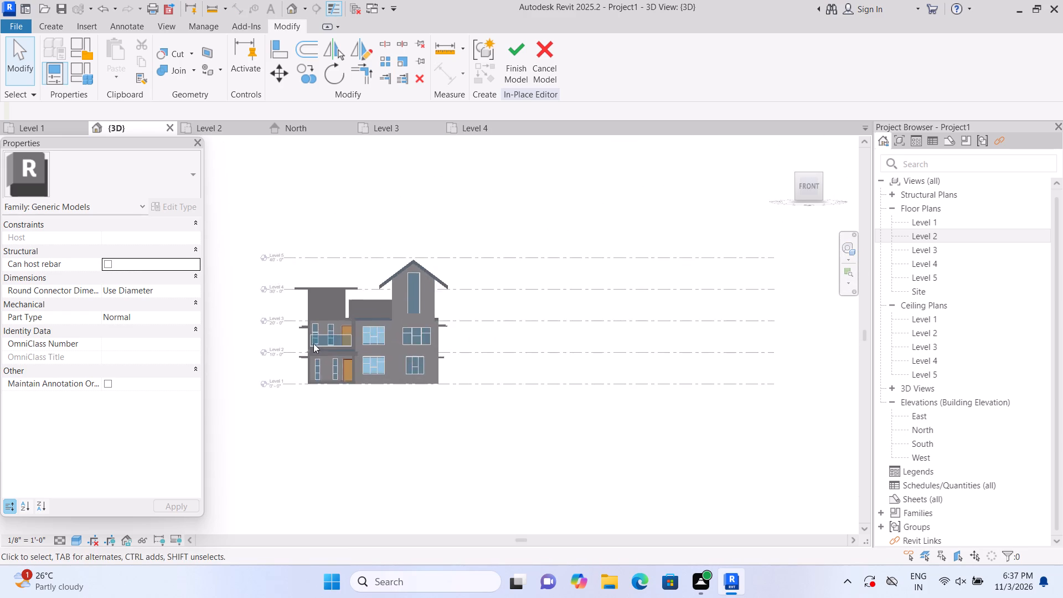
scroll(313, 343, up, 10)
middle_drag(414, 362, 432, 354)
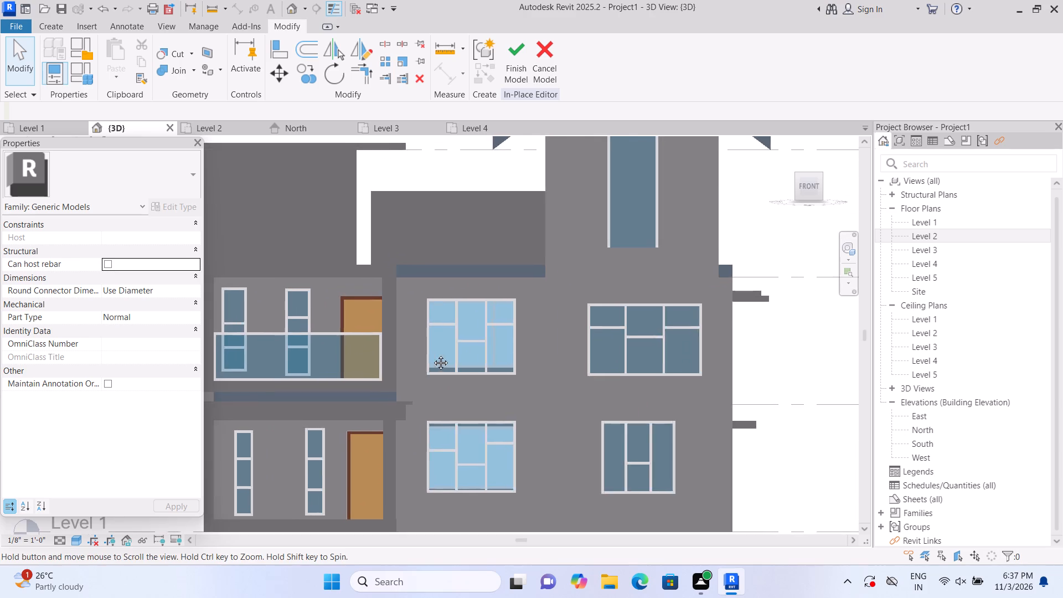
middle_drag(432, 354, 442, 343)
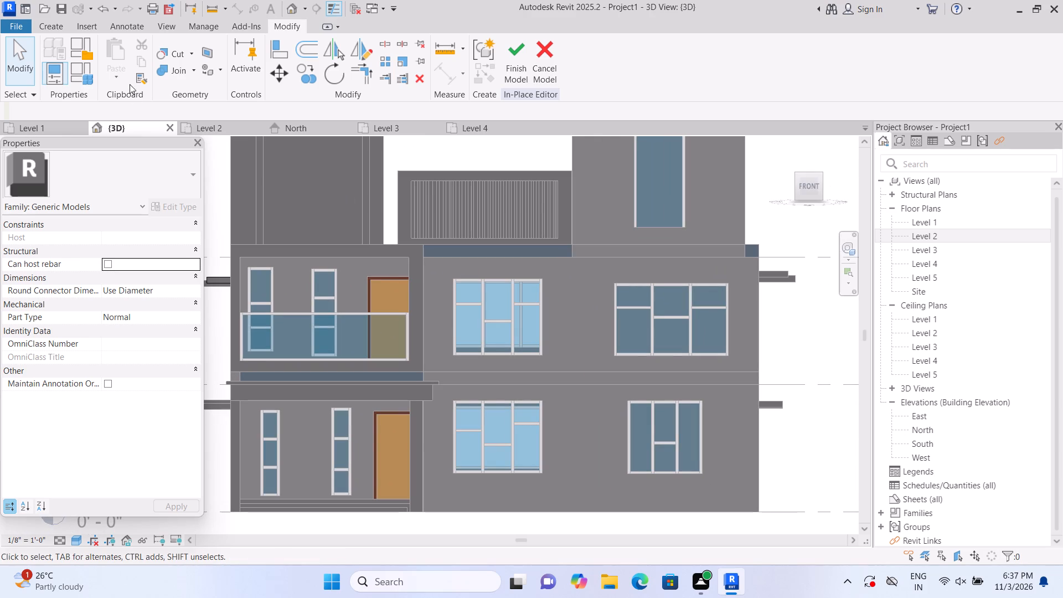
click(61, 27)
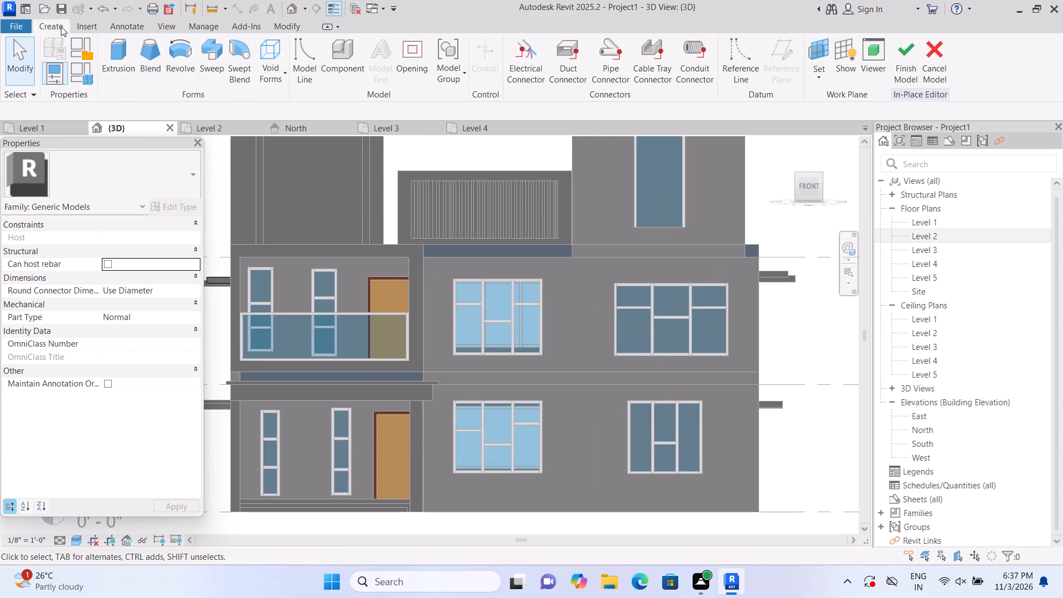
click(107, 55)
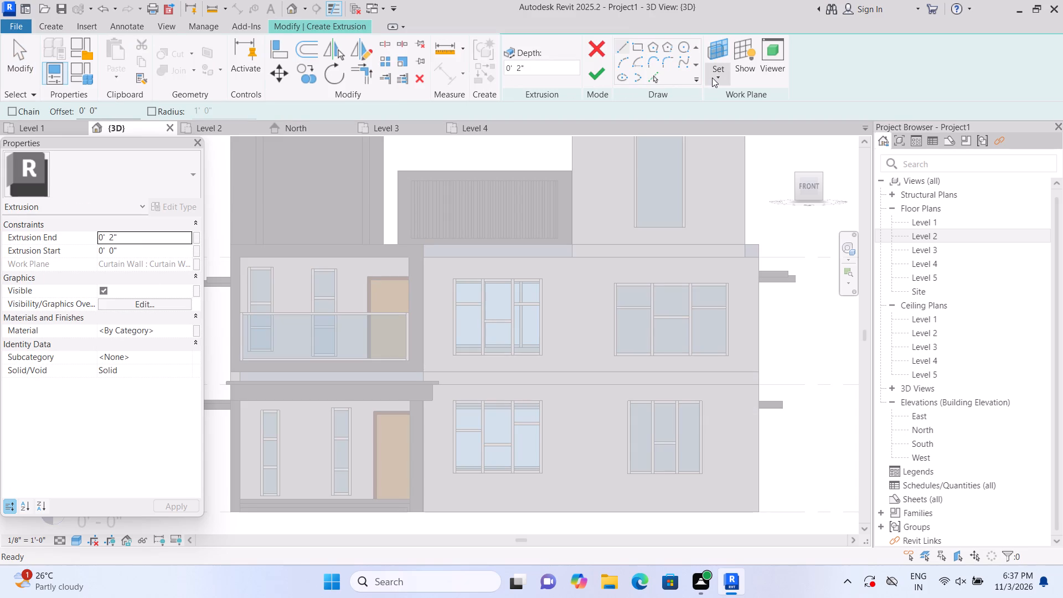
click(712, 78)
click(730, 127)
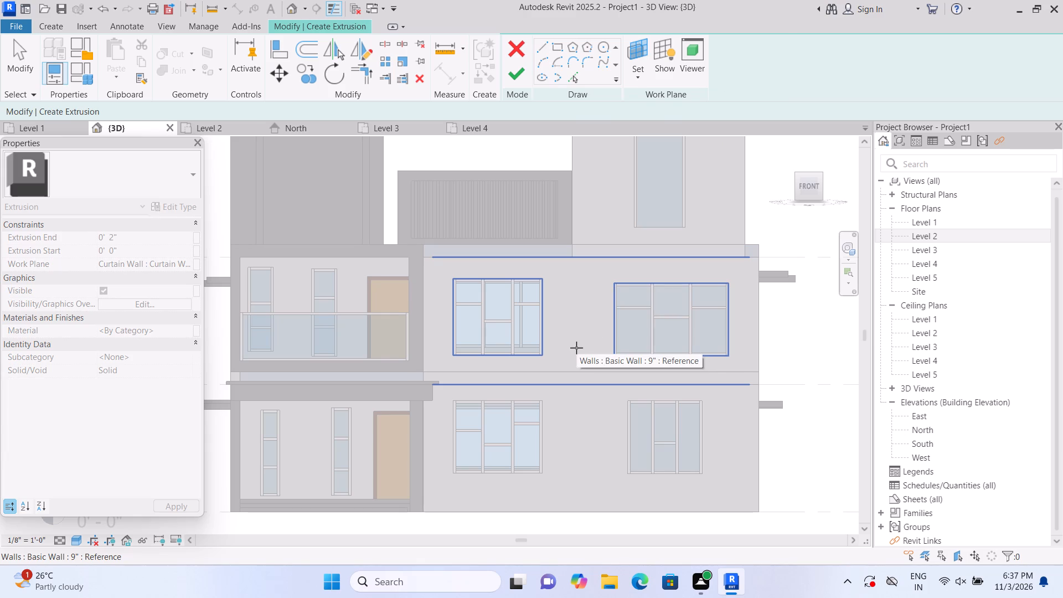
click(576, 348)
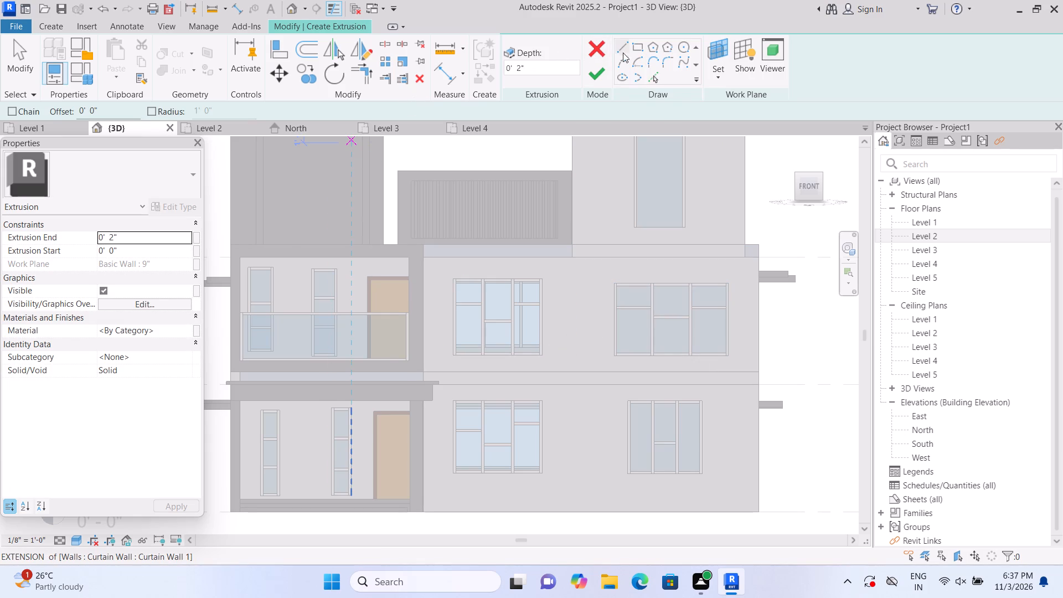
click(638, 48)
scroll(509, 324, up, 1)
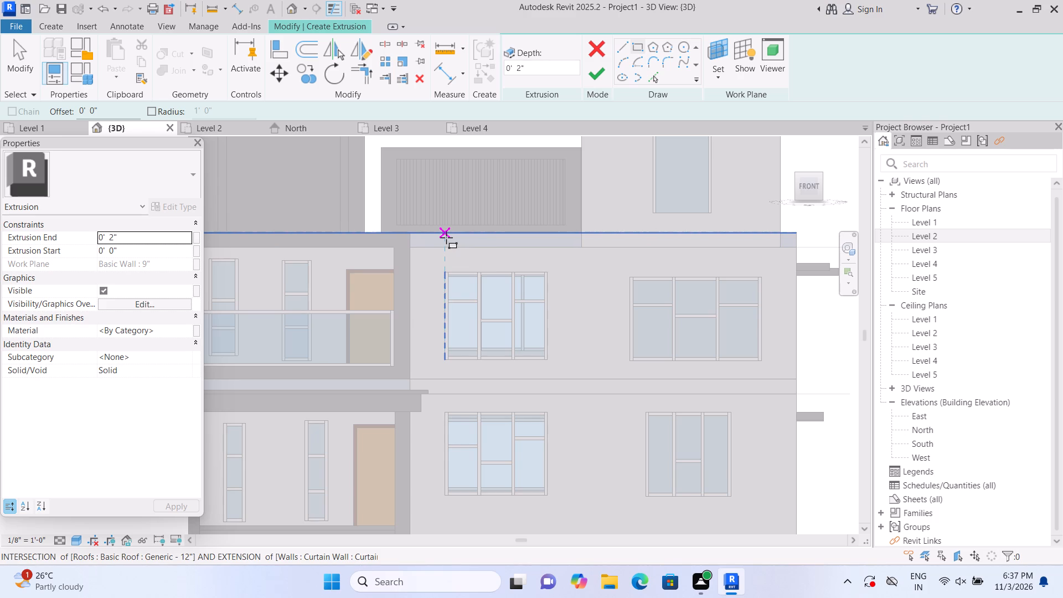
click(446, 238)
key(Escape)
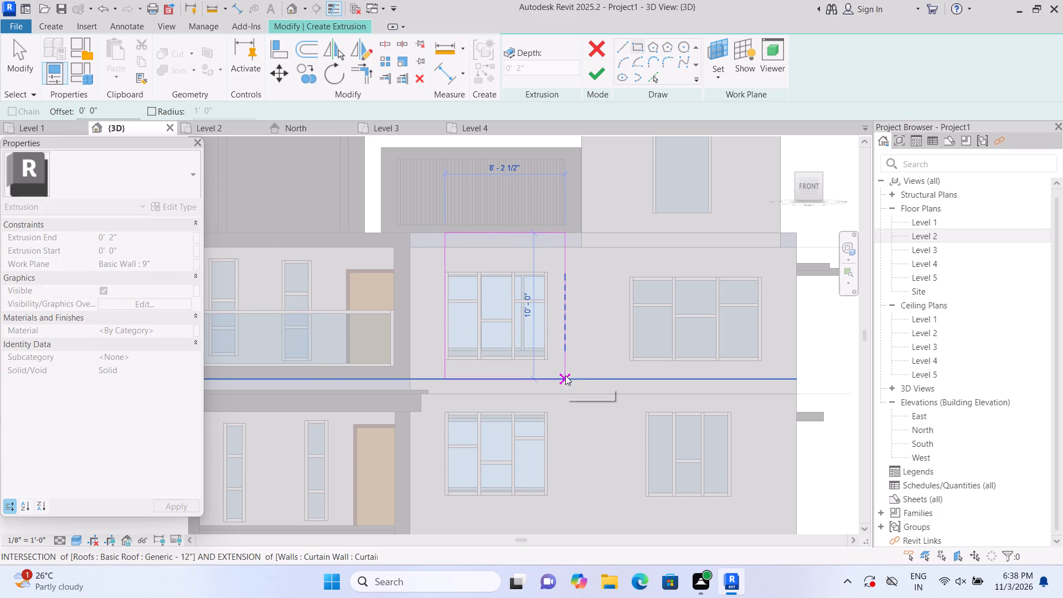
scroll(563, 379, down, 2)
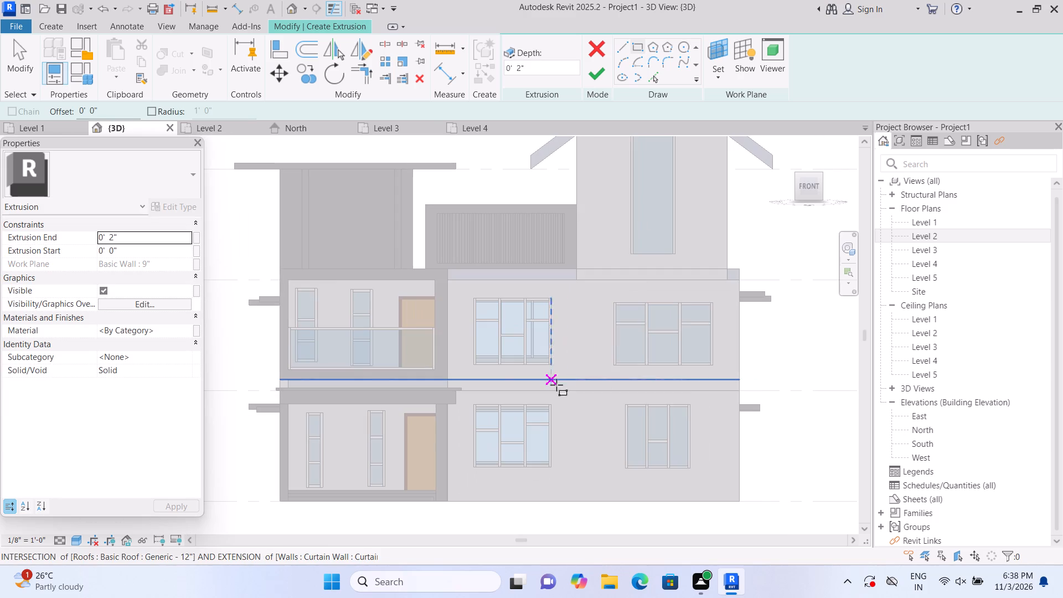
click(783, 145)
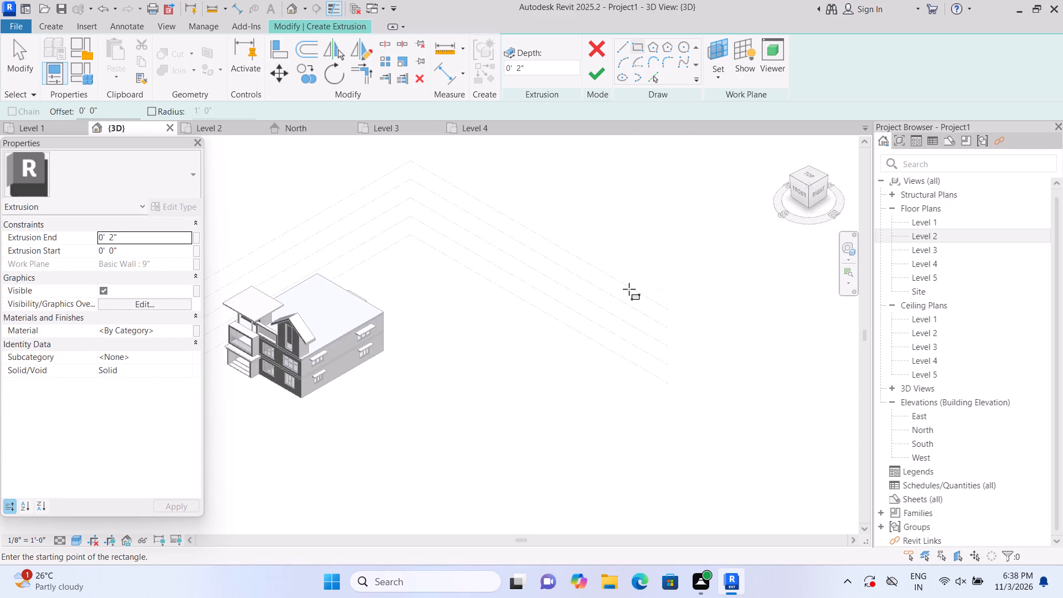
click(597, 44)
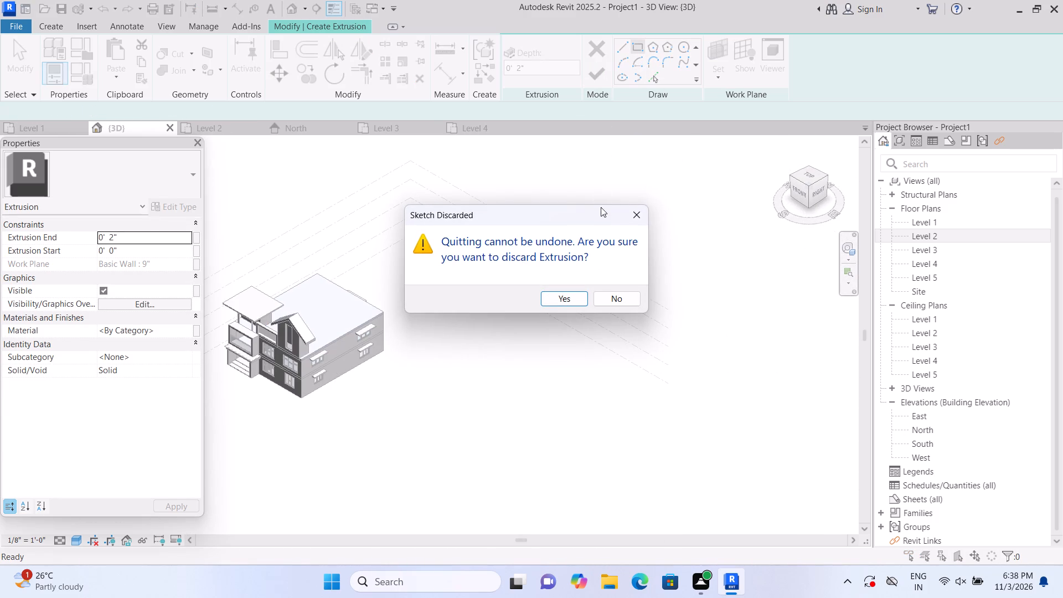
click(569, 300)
Examine the building from all sides in 3D, finishing with the windows and porch on the front facade.
scroll(364, 383, down, 4)
middle_drag(326, 405, 409, 401)
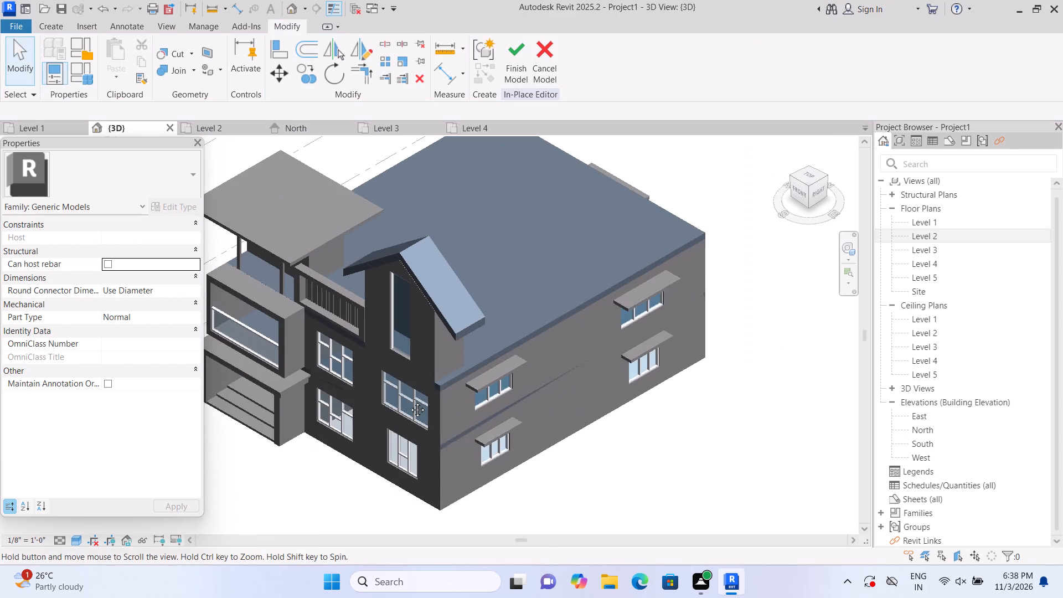
middle_drag(409, 401, 443, 396)
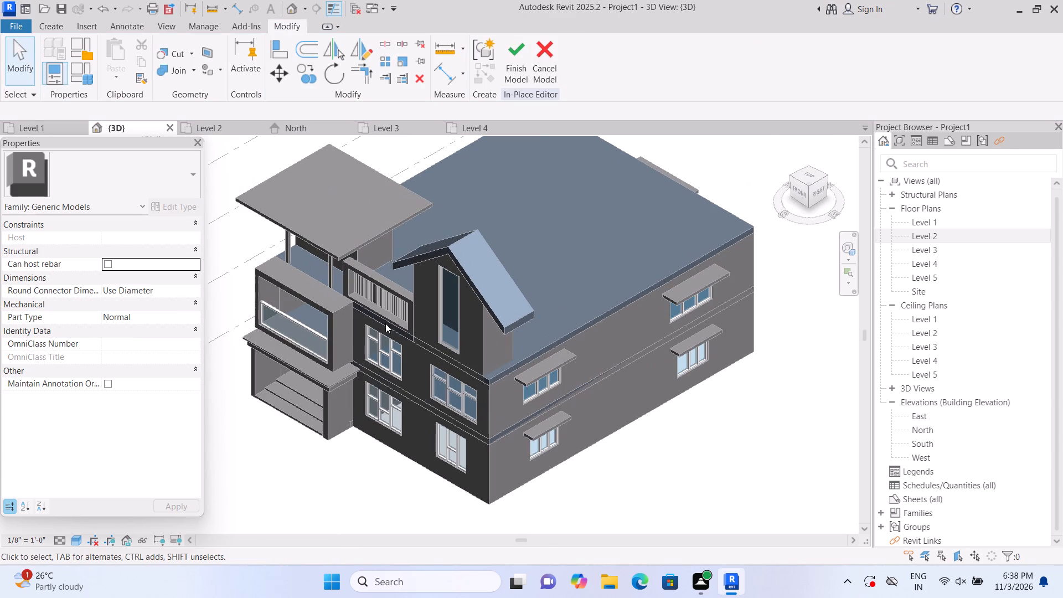
scroll(371, 286, up, 6)
scroll(384, 307, down, 7)
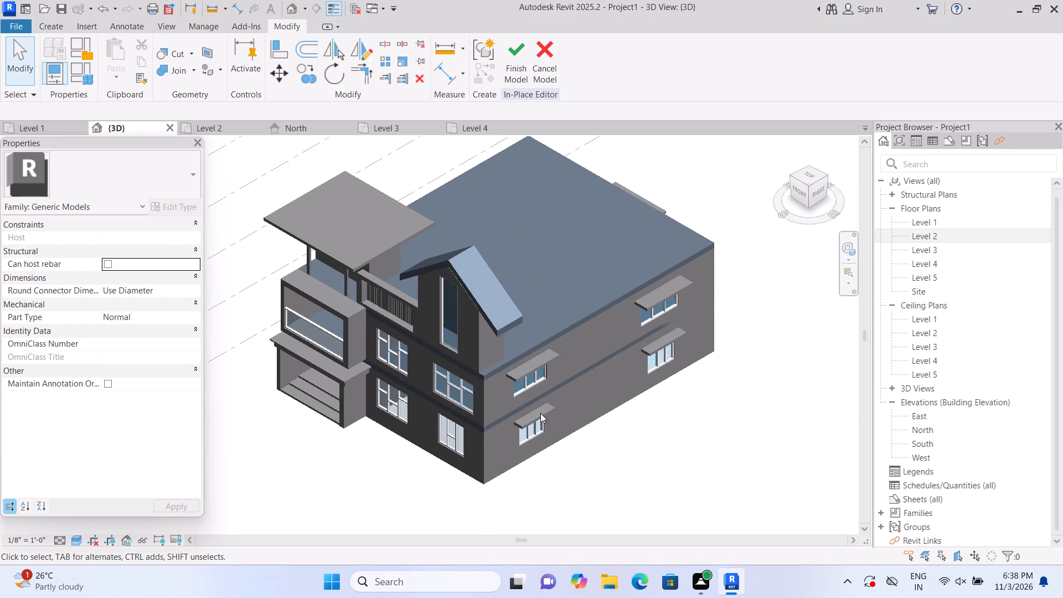
shift+middle_drag(684, 458, 669, 466)
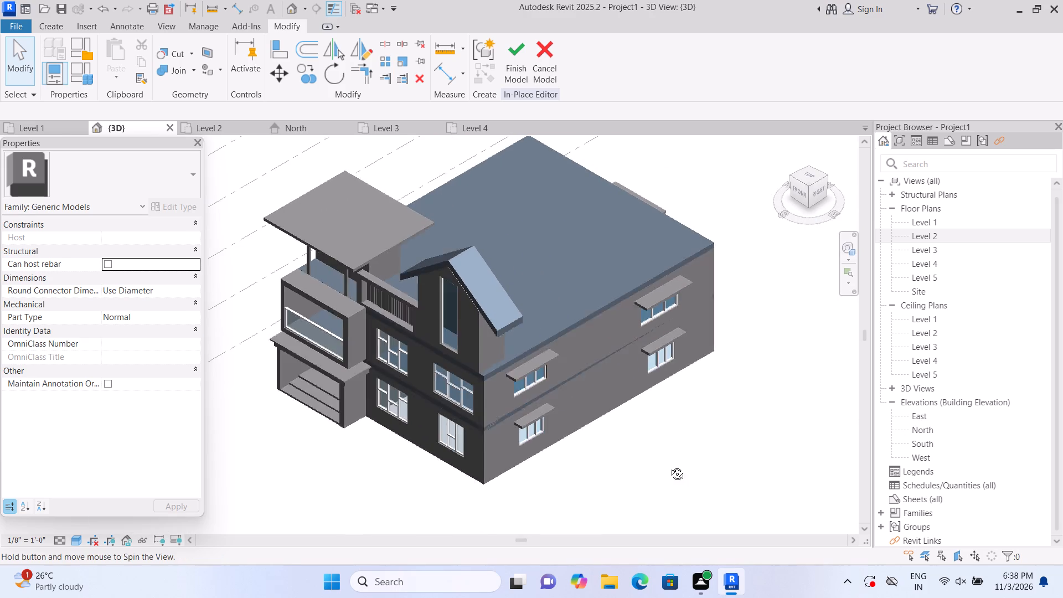
shift+middle_drag(669, 466, 535, 451)
middle_drag(768, 315, 550, 333)
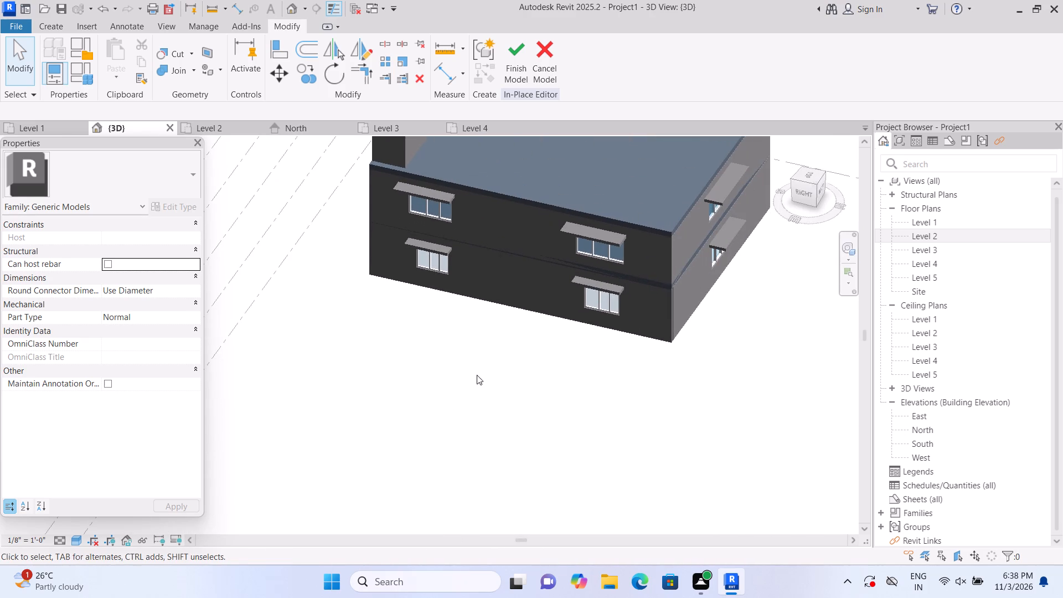
shift+middle_drag(485, 380, 754, 299)
shift+middle_drag(581, 418, 743, 372)
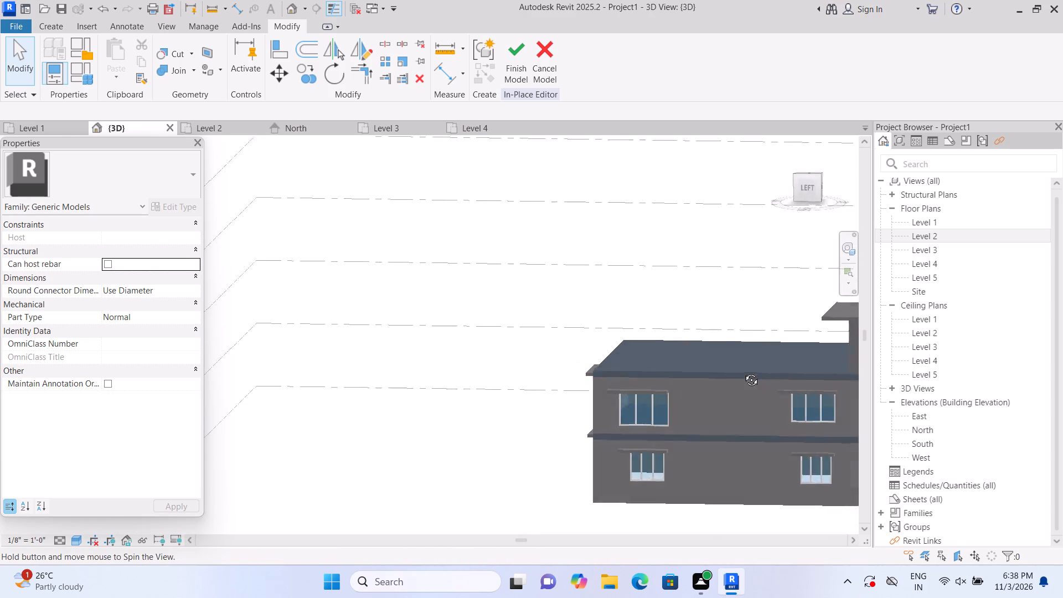
shift+middle_drag(743, 372, 615, 402)
middle_drag(647, 403, 683, 269)
scroll(648, 396, up, 1)
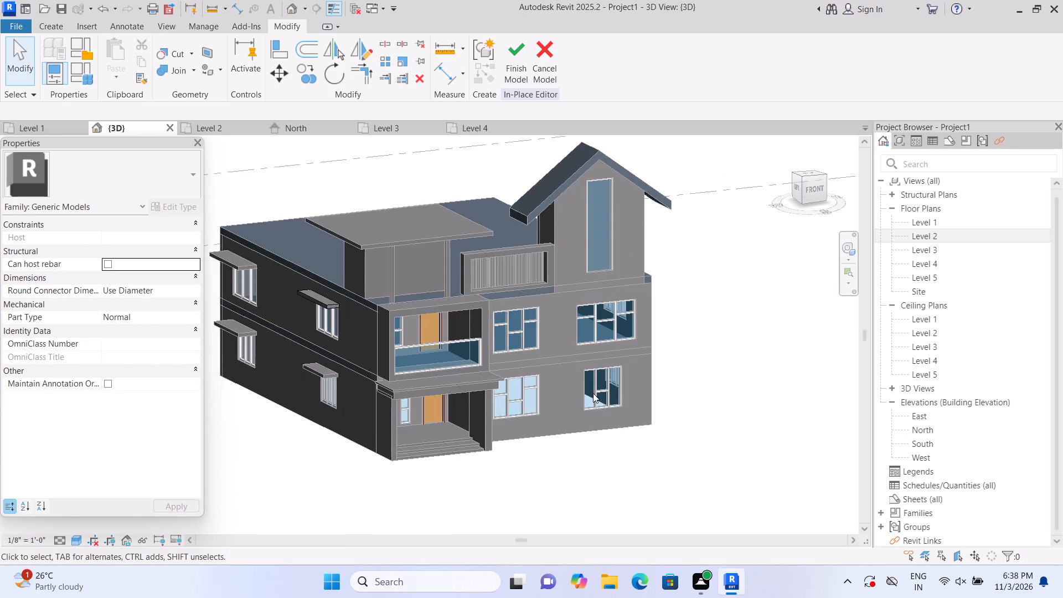
scroll(591, 392, up, 5)
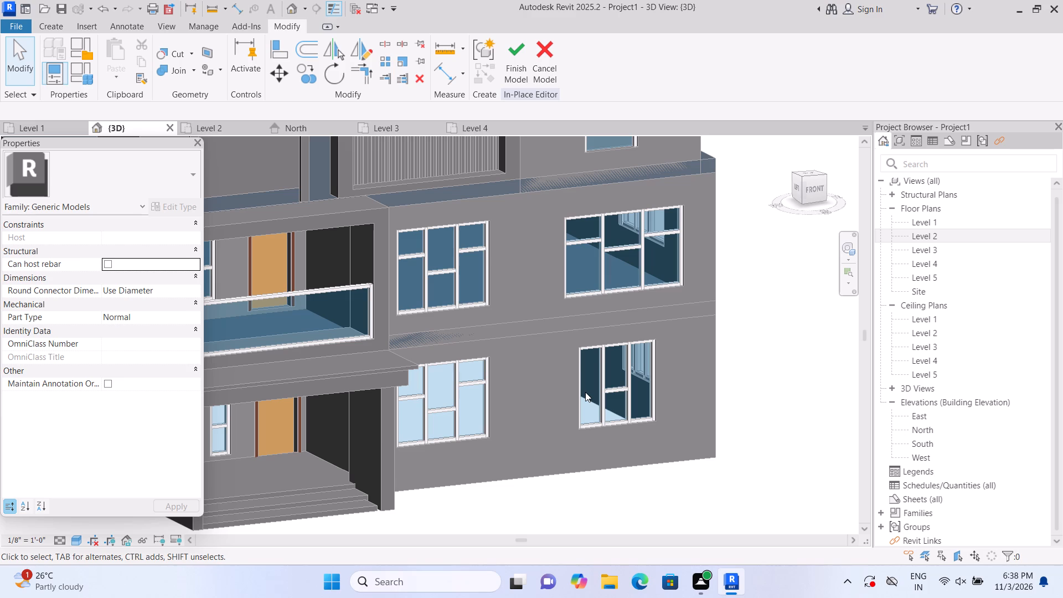
scroll(577, 405, down, 5)
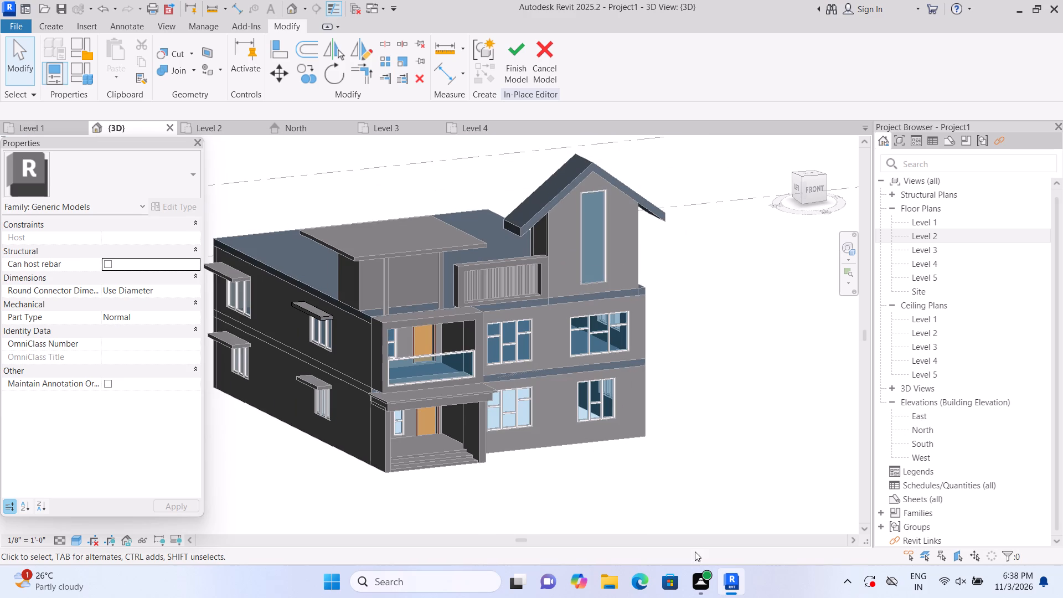
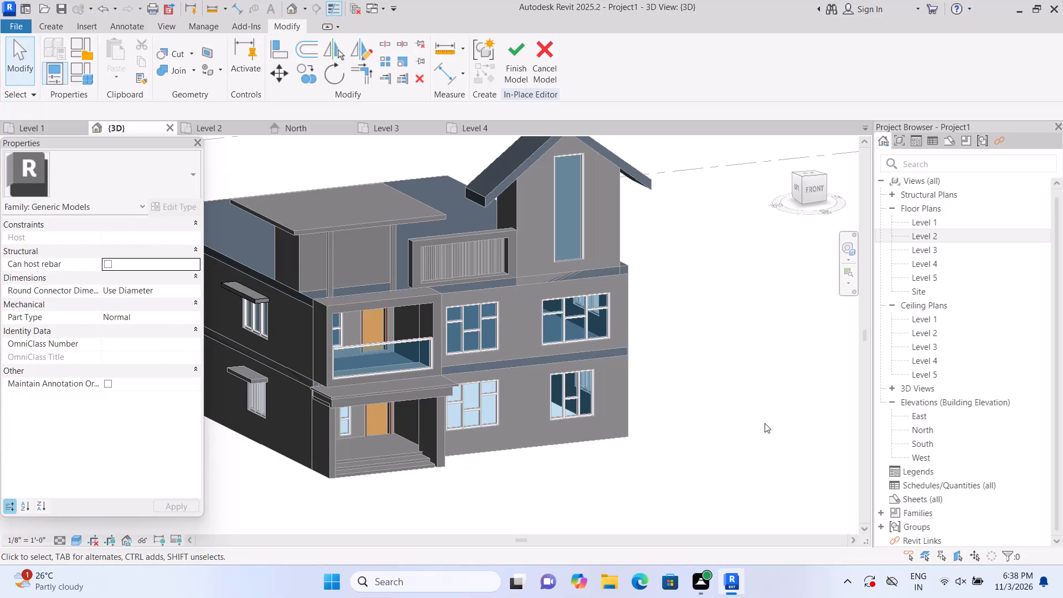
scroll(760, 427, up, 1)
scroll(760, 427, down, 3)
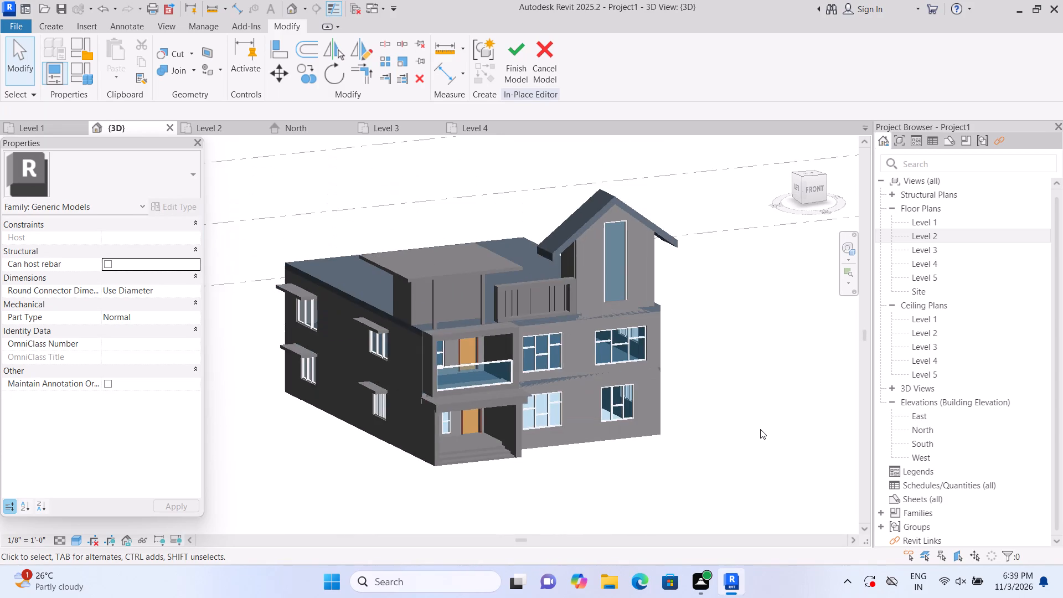
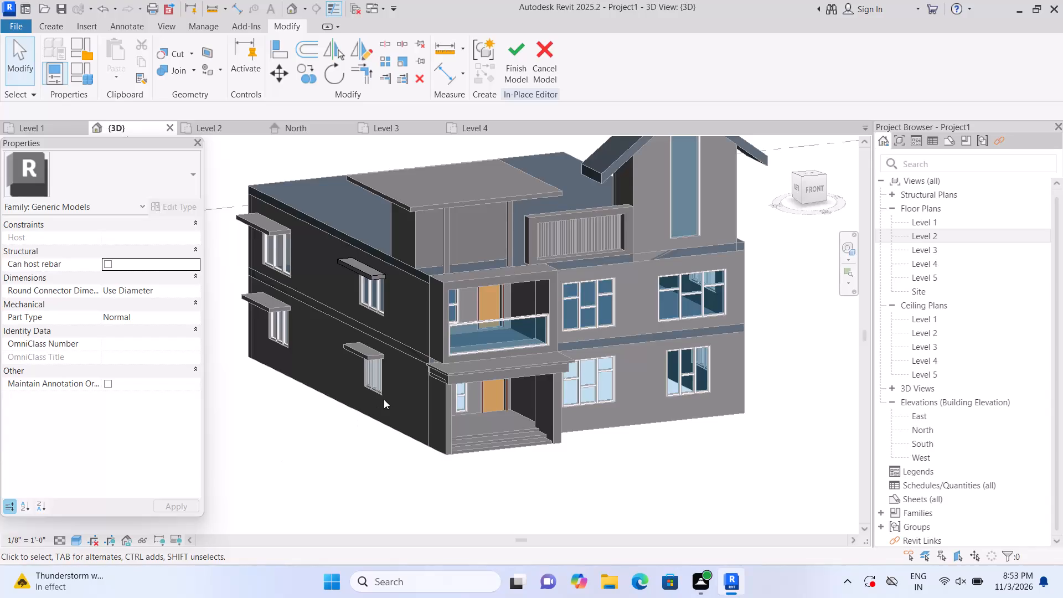
Start a solid Extrusion with the house's front facade facing the view, and begin setting its work plane.
scroll(384, 399, down, 1)
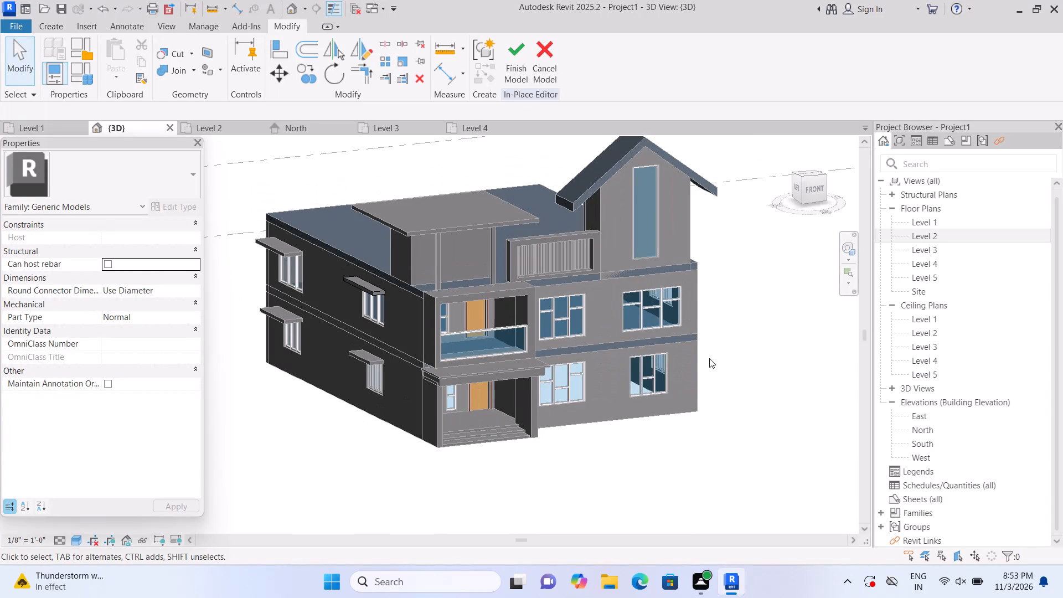
middle_drag(716, 350, 702, 360)
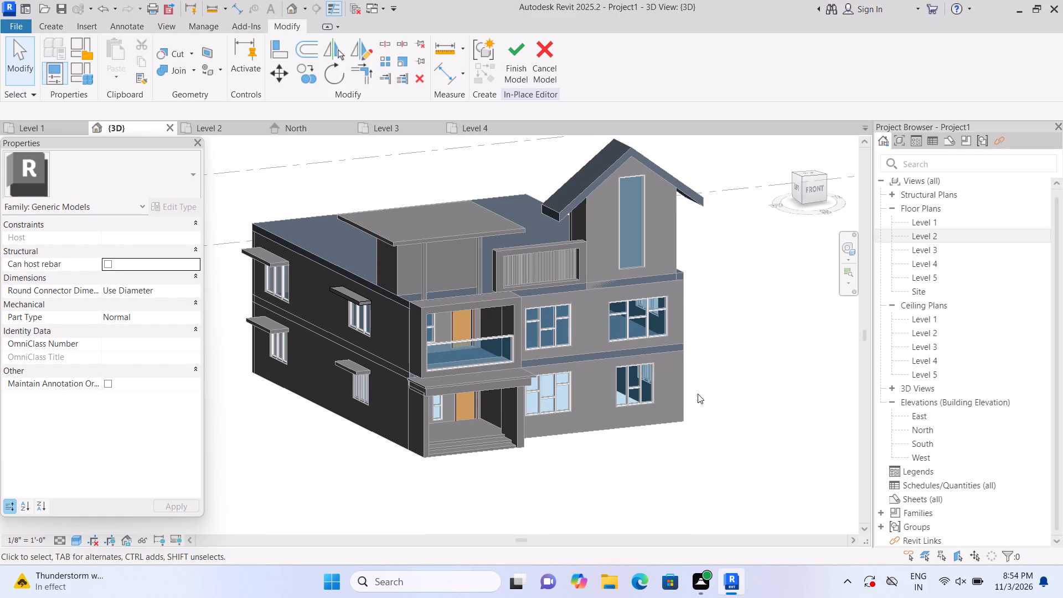
click(810, 194)
scroll(197, 312, up, 2)
scroll(274, 372, up, 10)
middle_drag(303, 338, 247, 332)
scroll(425, 359, up, 1)
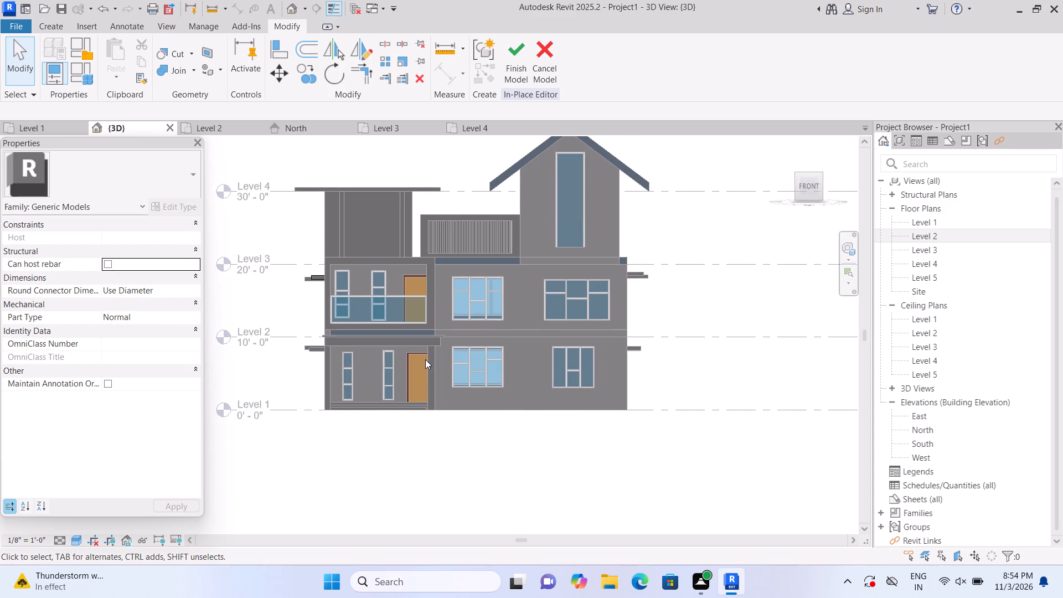
scroll(425, 359, up, 1)
middle_drag(422, 358, 389, 419)
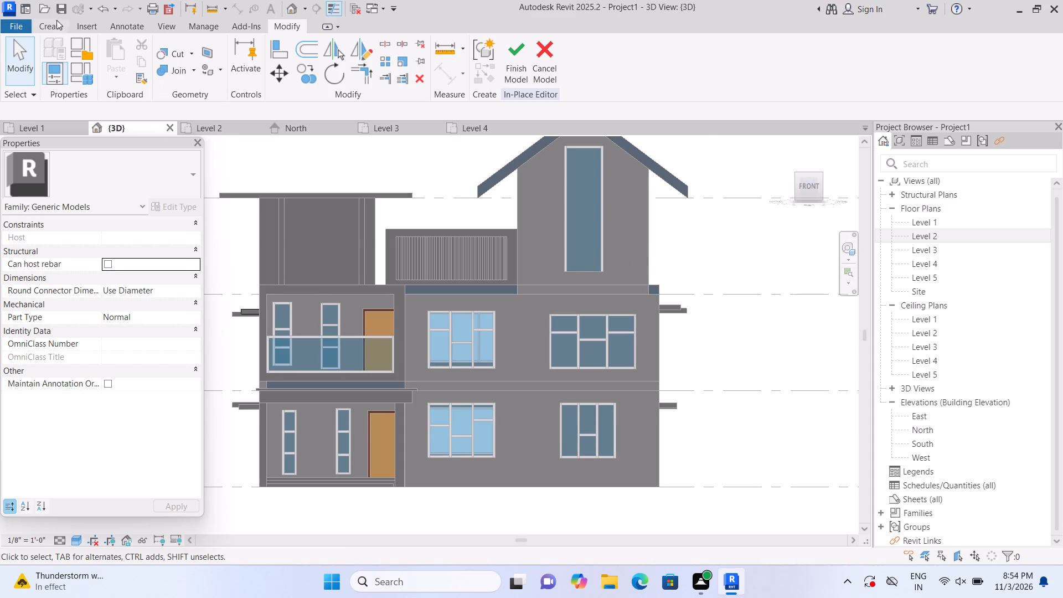
click(51, 30)
click(126, 78)
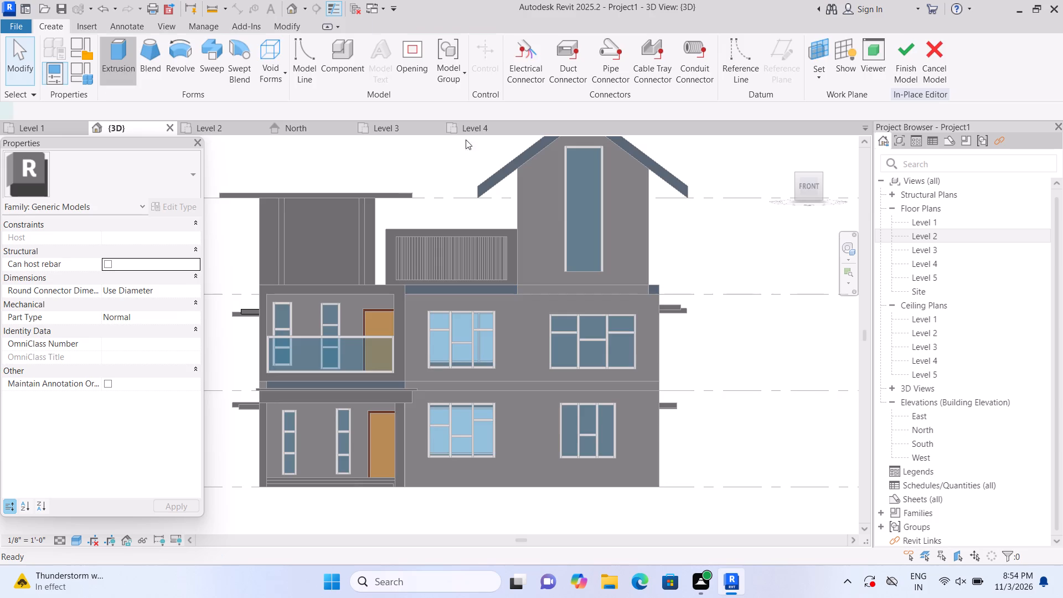
click(725, 83)
click(735, 133)
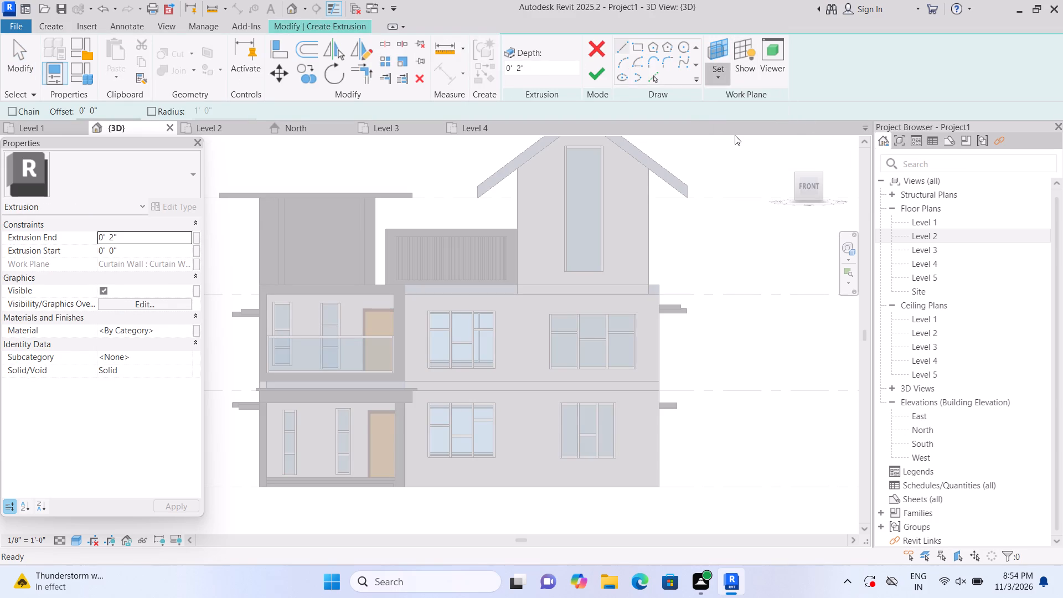
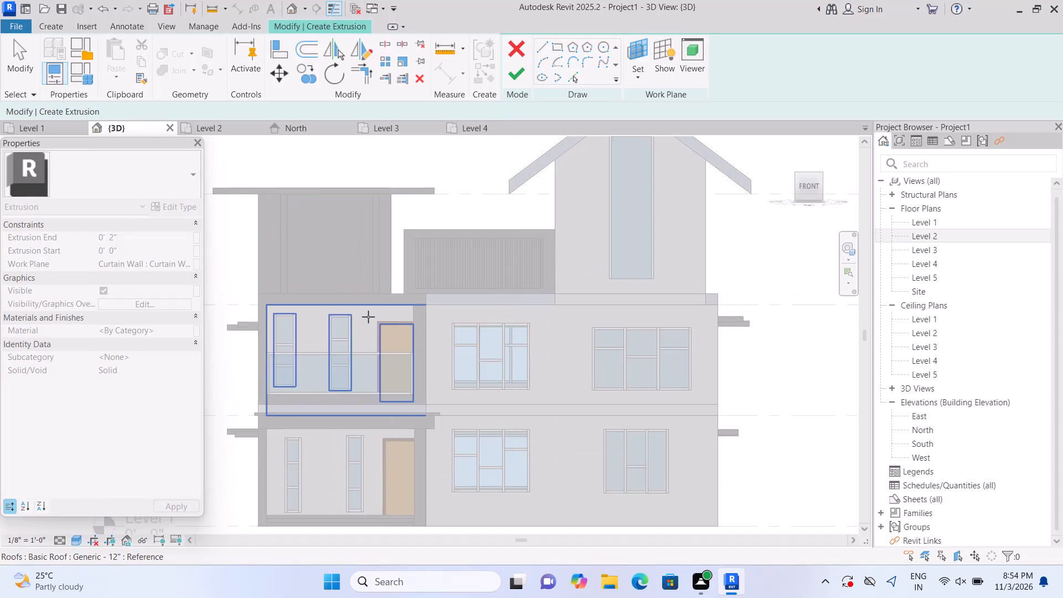
Pick the front wall face as work plane and finish a rectangular extrusion about 9' by 9.5" above the upper-floor window beside the balcony.
middle_drag(367, 313, 326, 254)
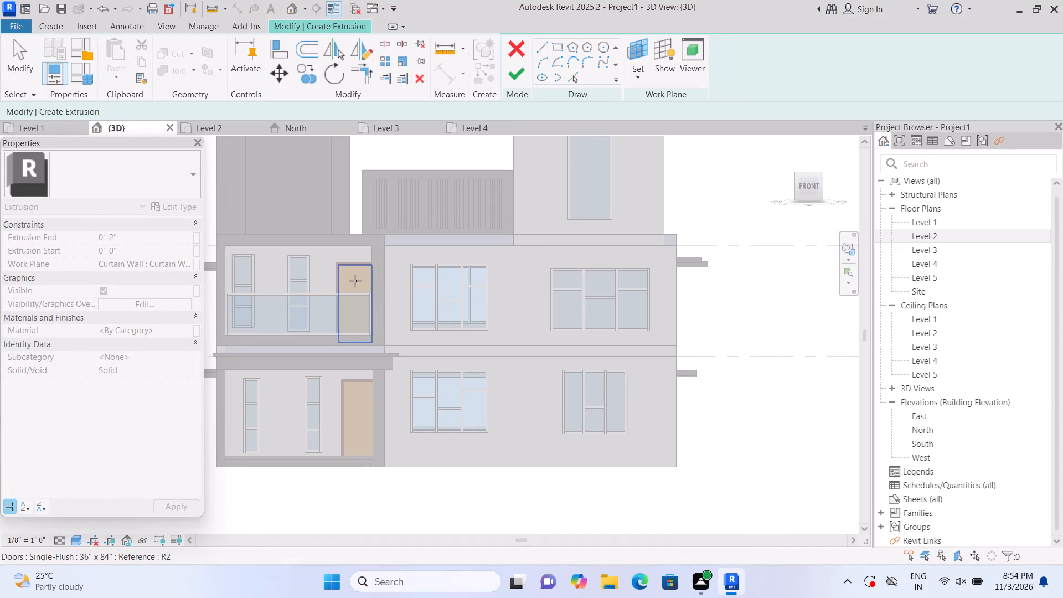
click(515, 262)
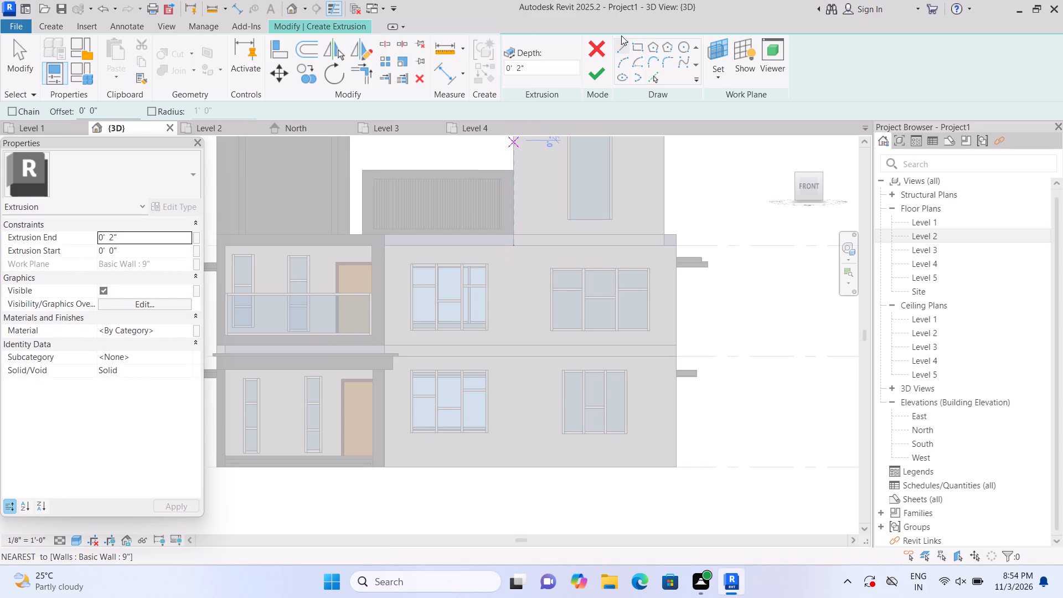
click(636, 44)
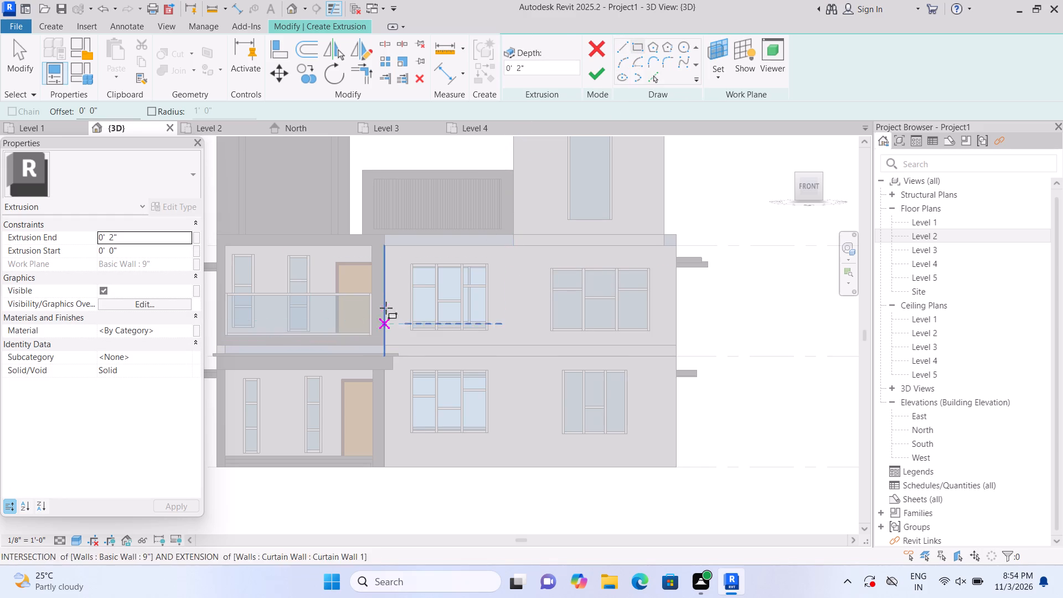
scroll(386, 308, up, 4)
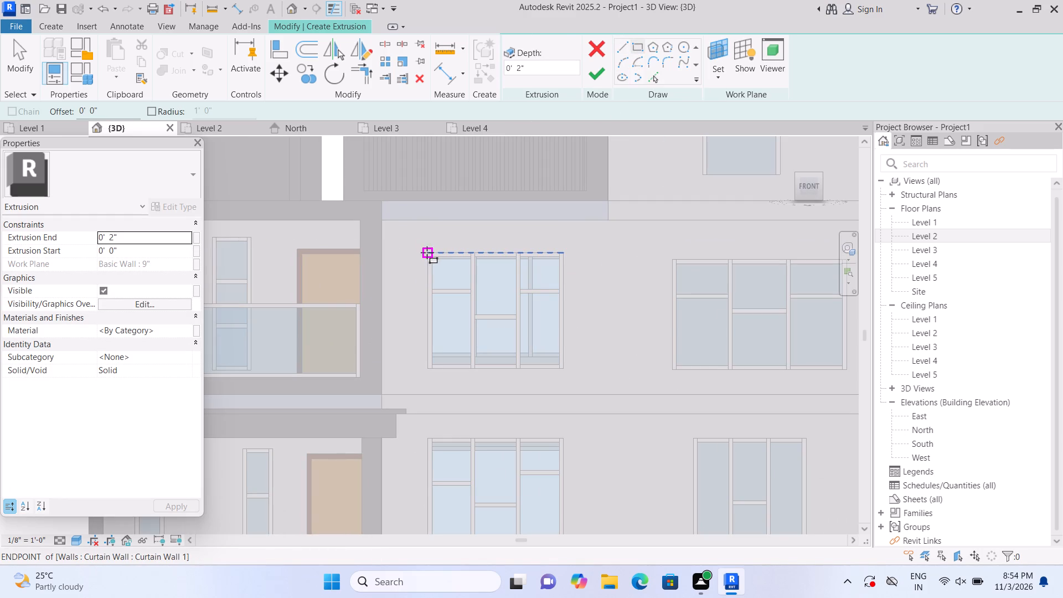
click(406, 250)
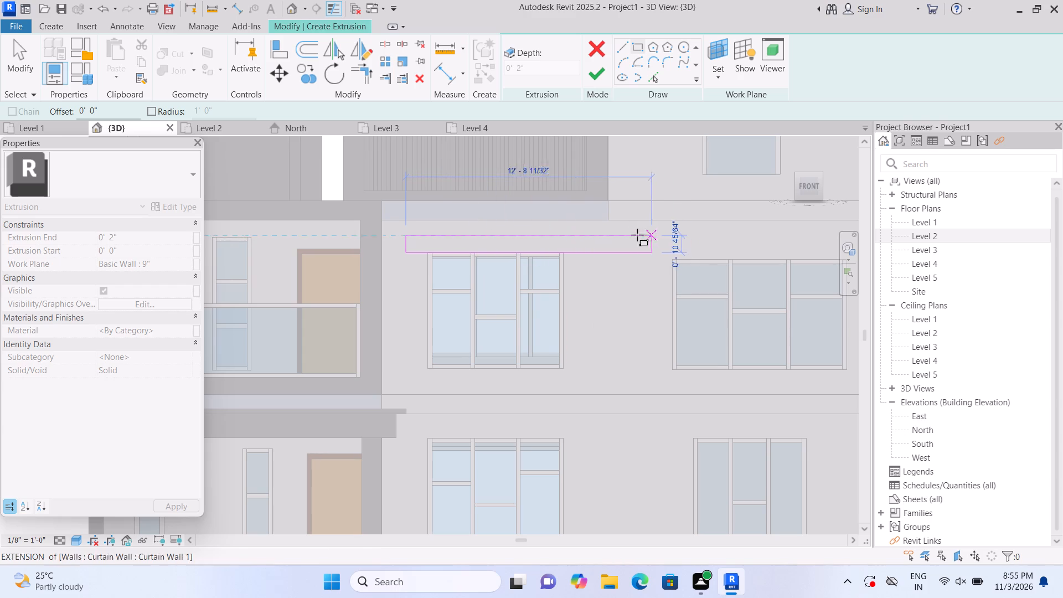
click(580, 239)
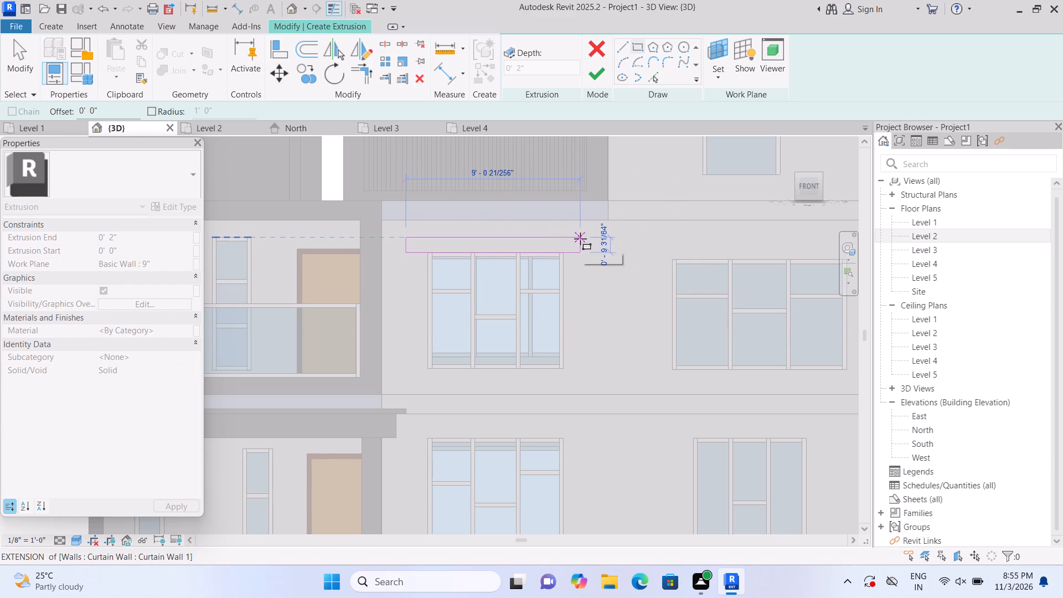
click(594, 69)
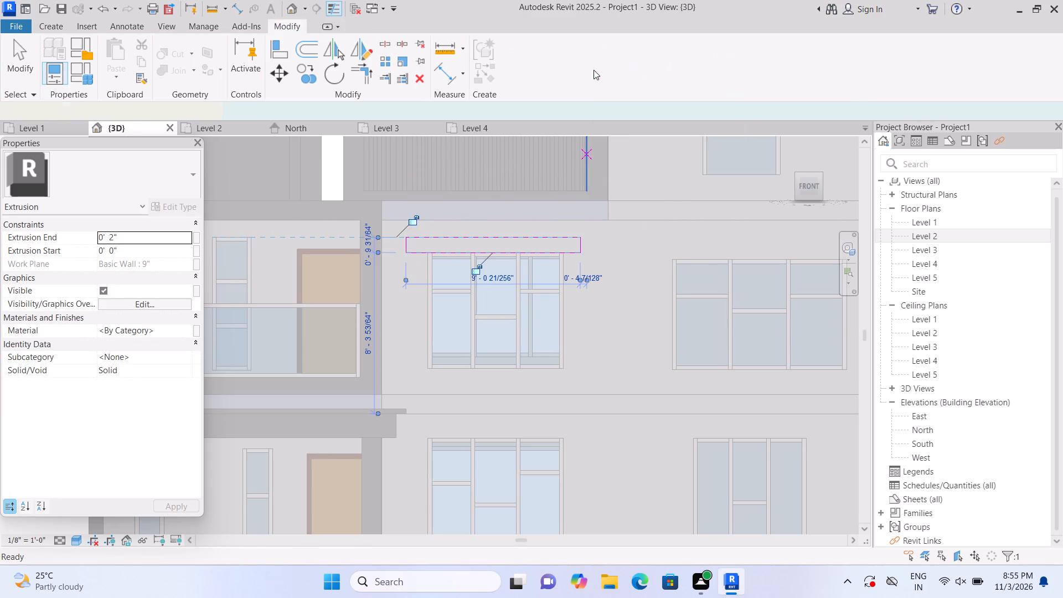
Set the extrusion end of the band above the window to 1'.
click(145, 236)
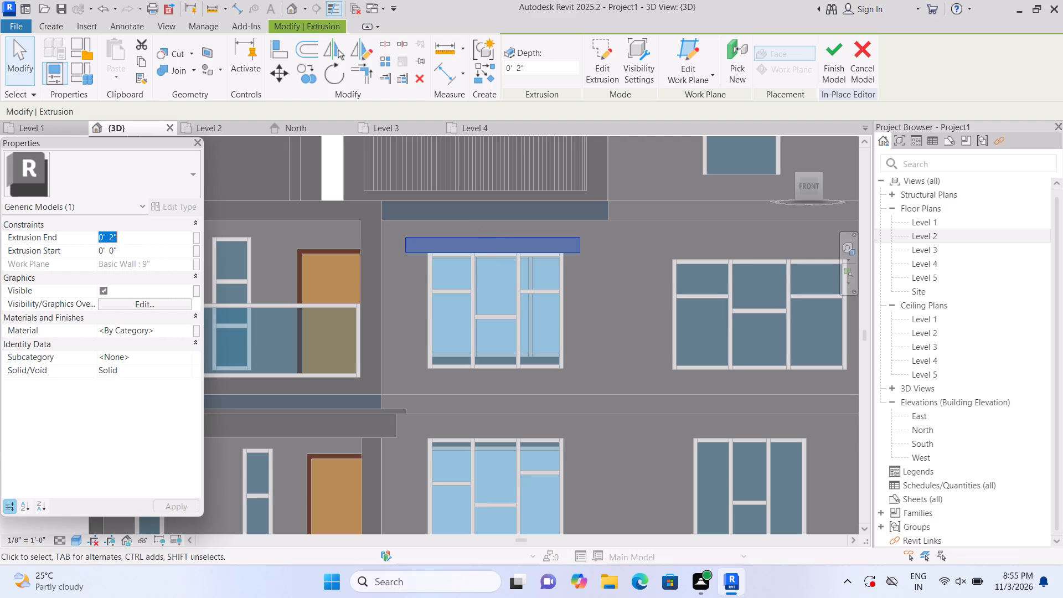
key(BackSpace)
key(1)
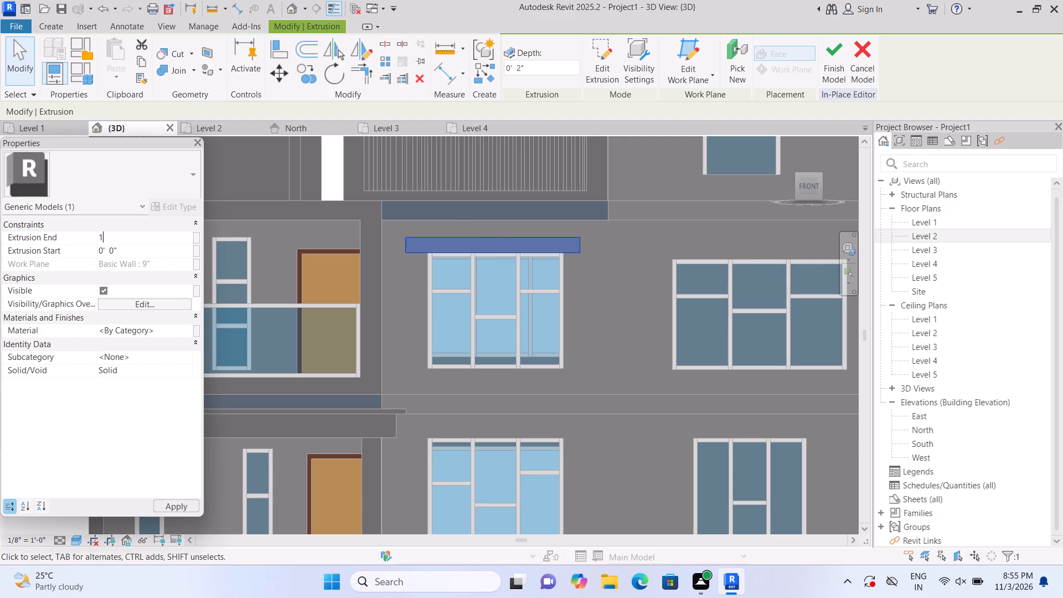
key(apostrophe)
key(Return)
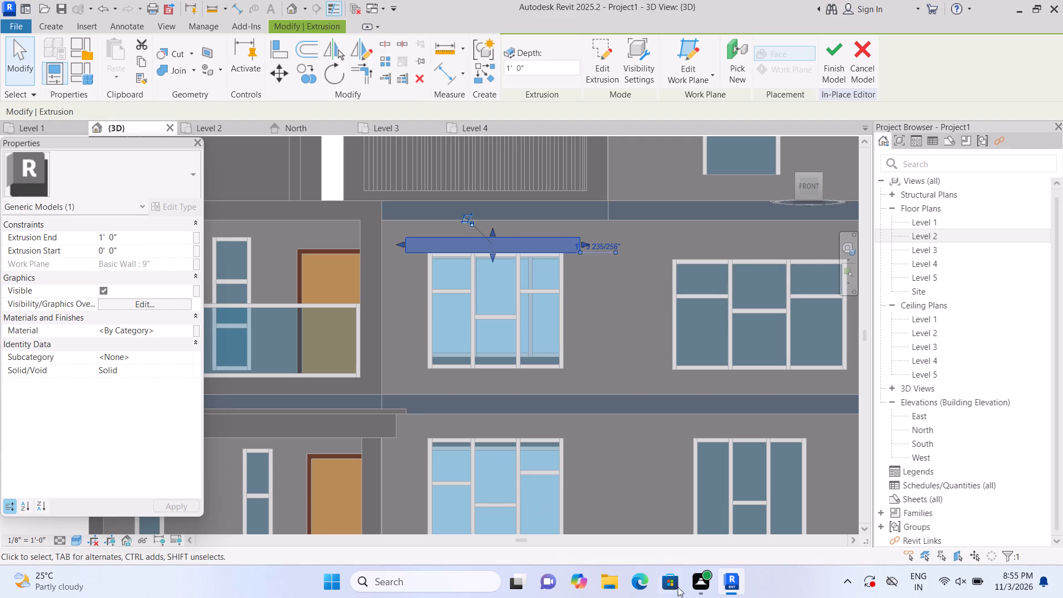
scroll(631, 455, down, 1)
key(Escape)
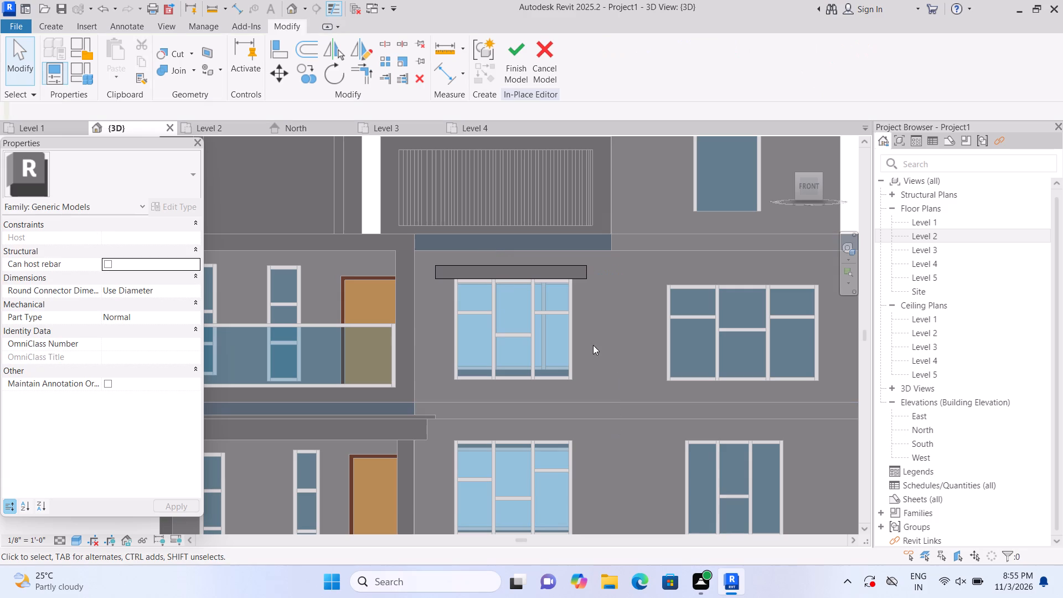
Create another extrusion on the front wall: a narrow strip about 18'-4" tall along the stacked windows' left side, from the band down to Level 1.
click(60, 25)
click(125, 54)
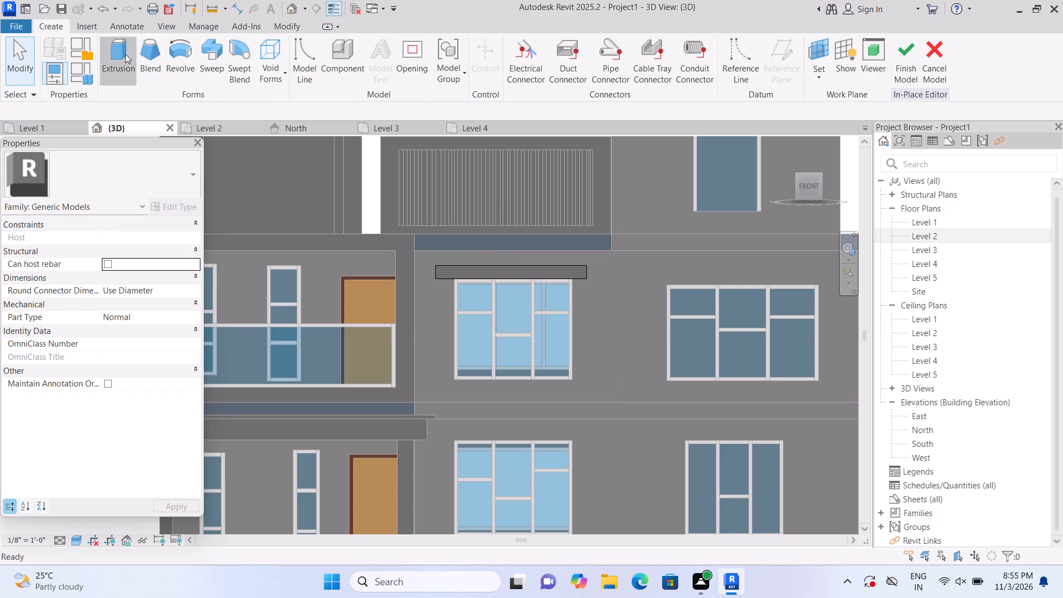
click(719, 83)
click(728, 123)
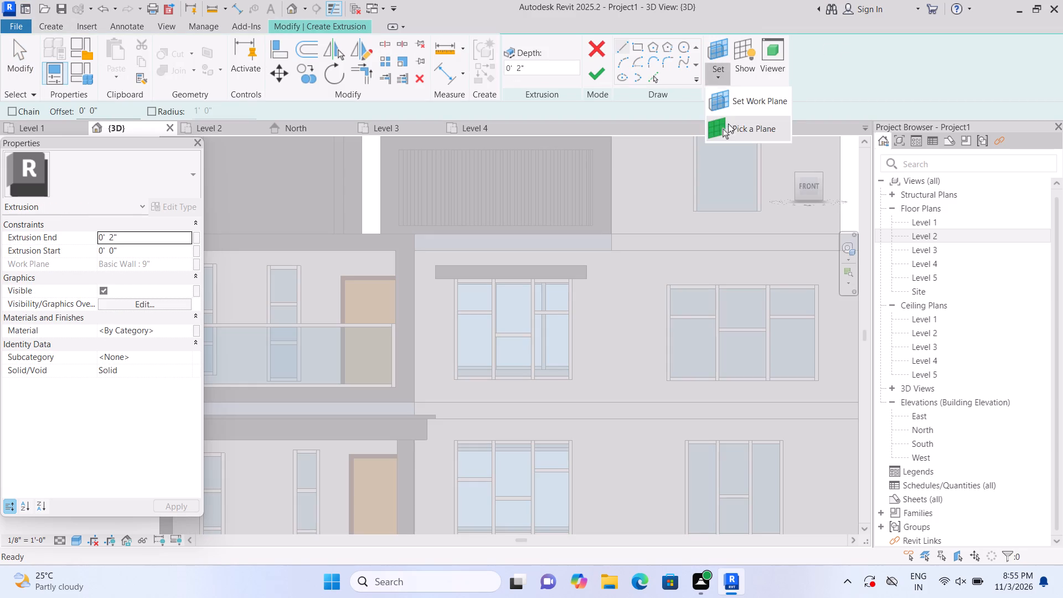
middle_drag(581, 403, 571, 325)
click(569, 267)
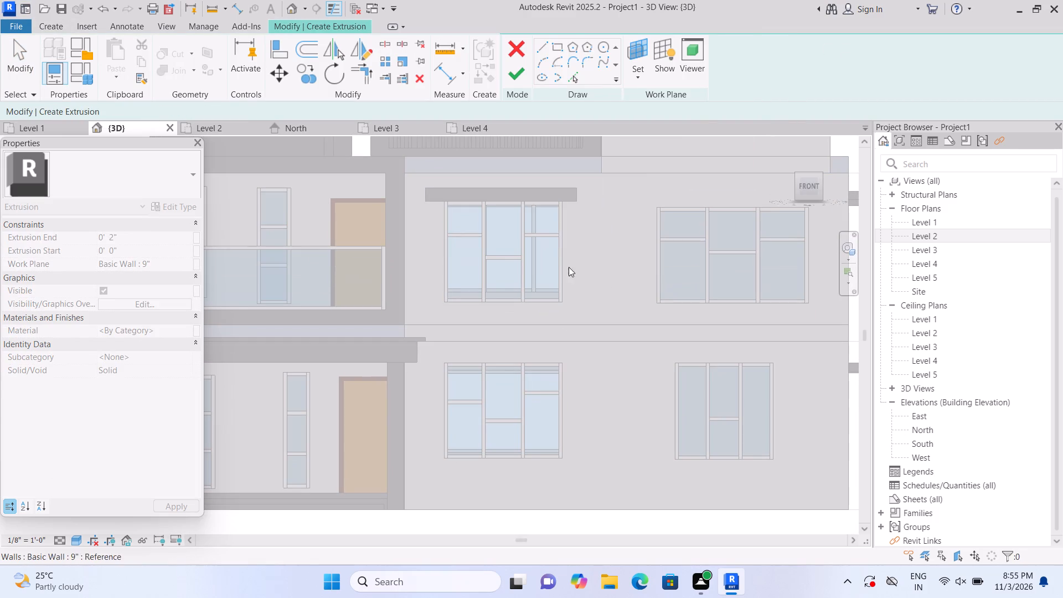
click(633, 50)
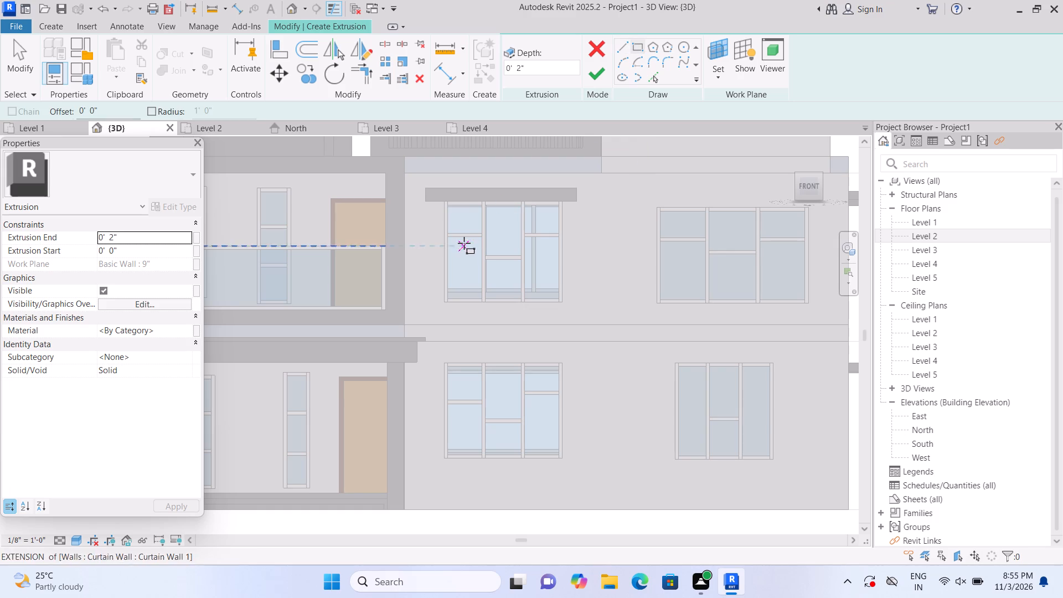
click(442, 201)
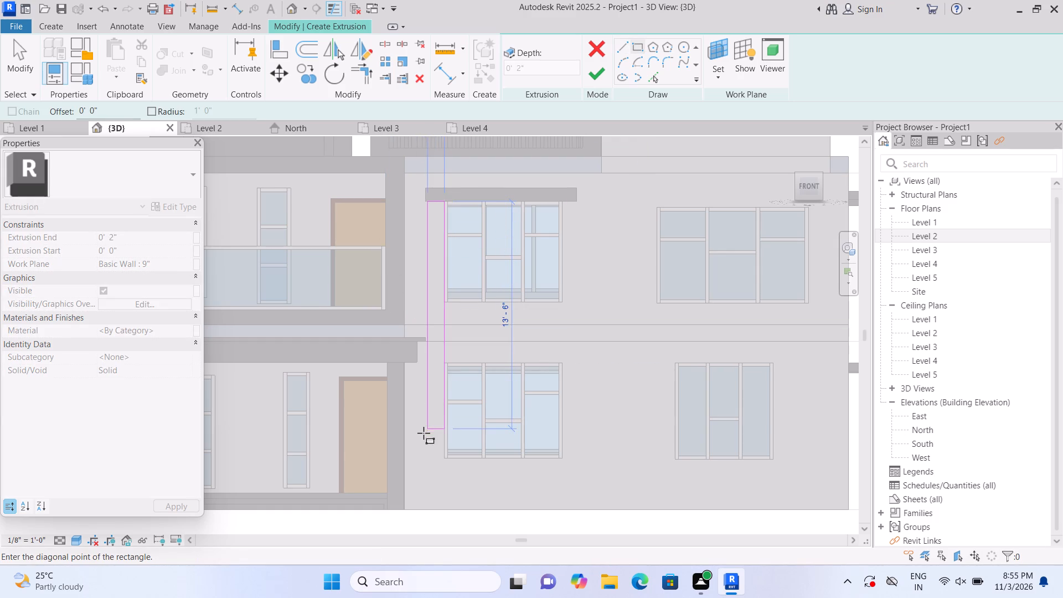
middle_drag(426, 450, 424, 309)
middle_click(424, 309)
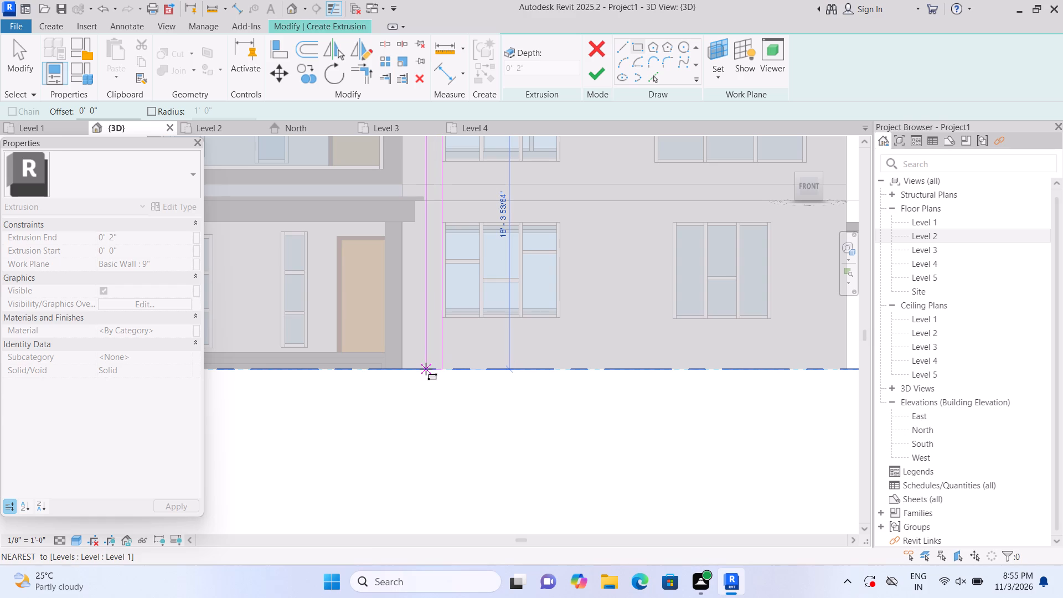
click(426, 369)
middle_drag(441, 318, 440, 453)
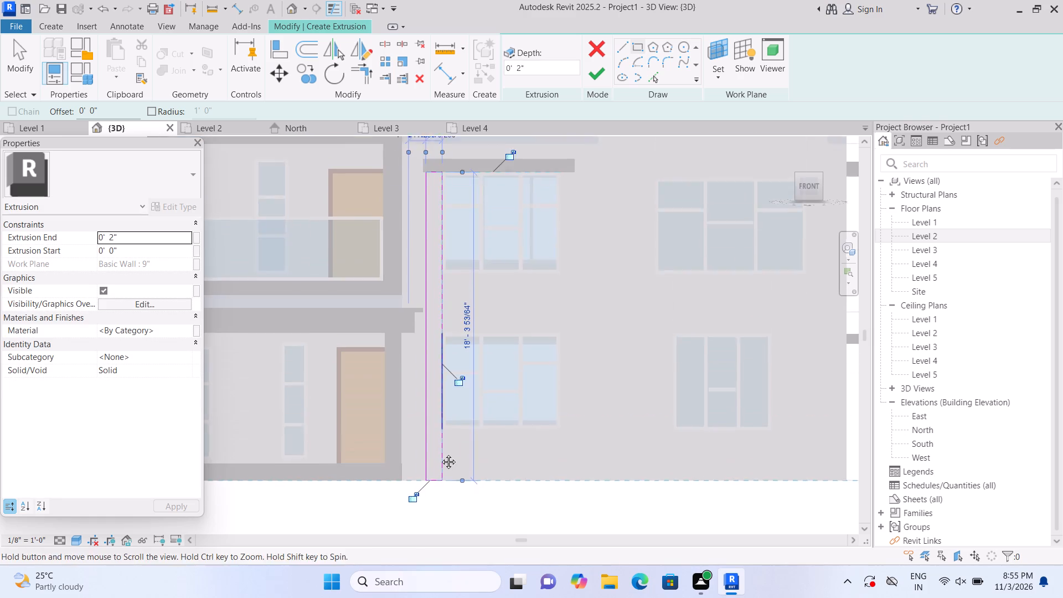
middle_drag(440, 453, 441, 459)
scroll(438, 452, down, 1)
click(598, 78)
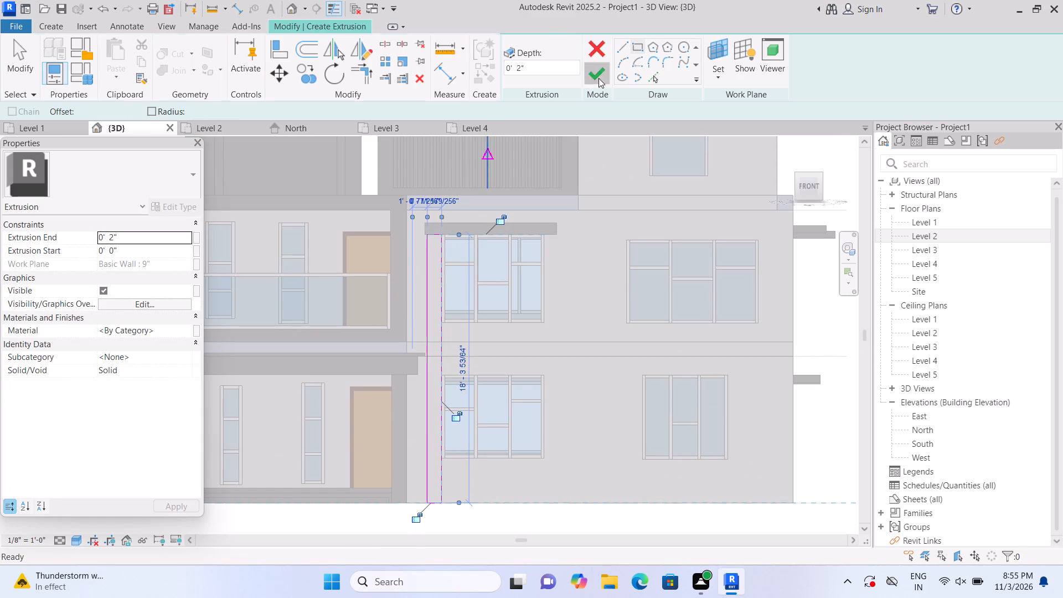
Set the extrusion end of the left vertical strip to 1'.
click(174, 239)
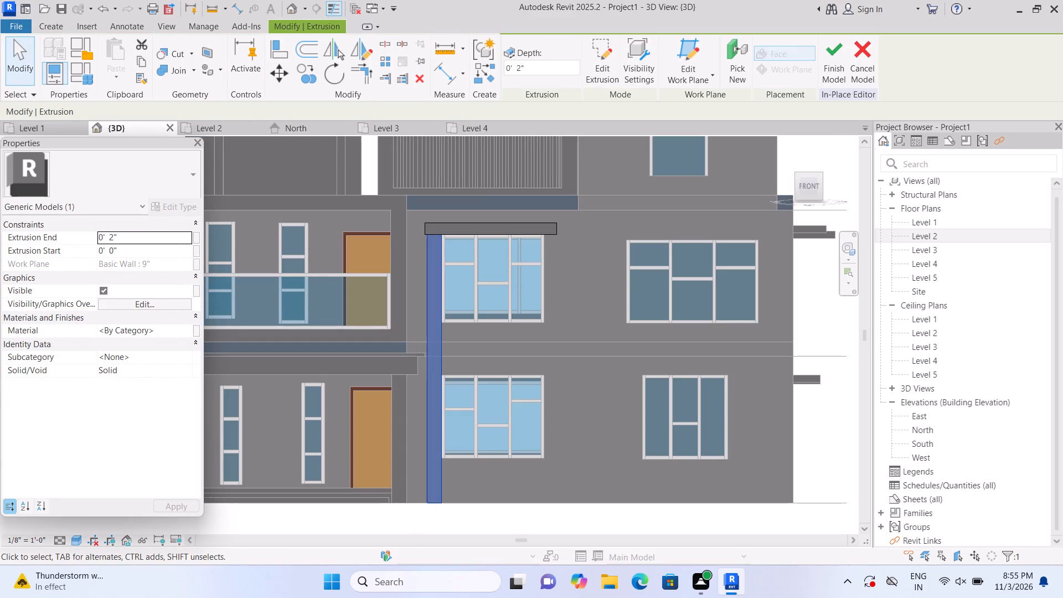
key(BackSpace)
text(1')
key(Return)
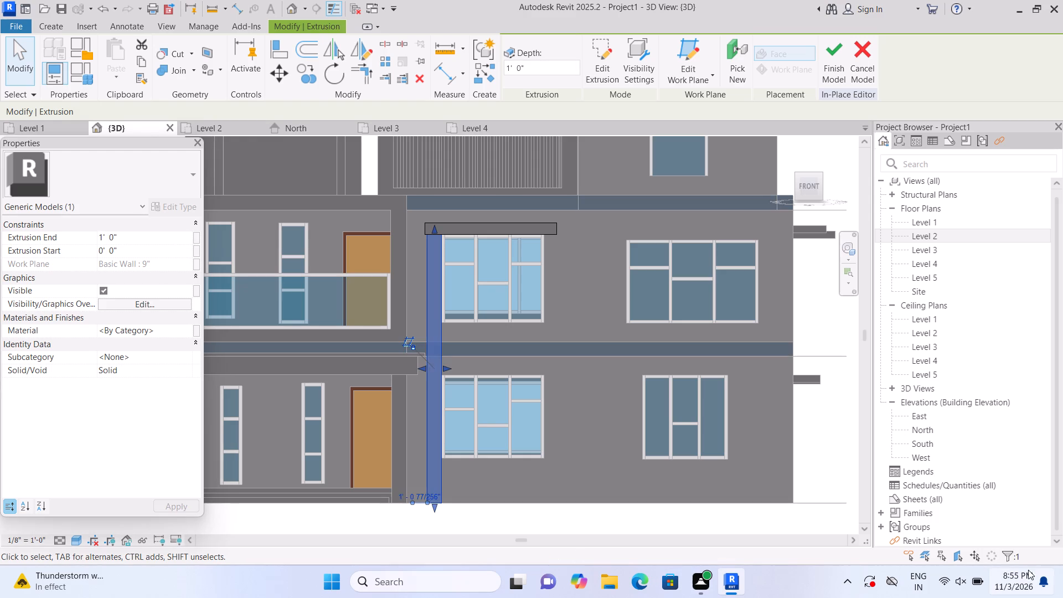
click(534, 519)
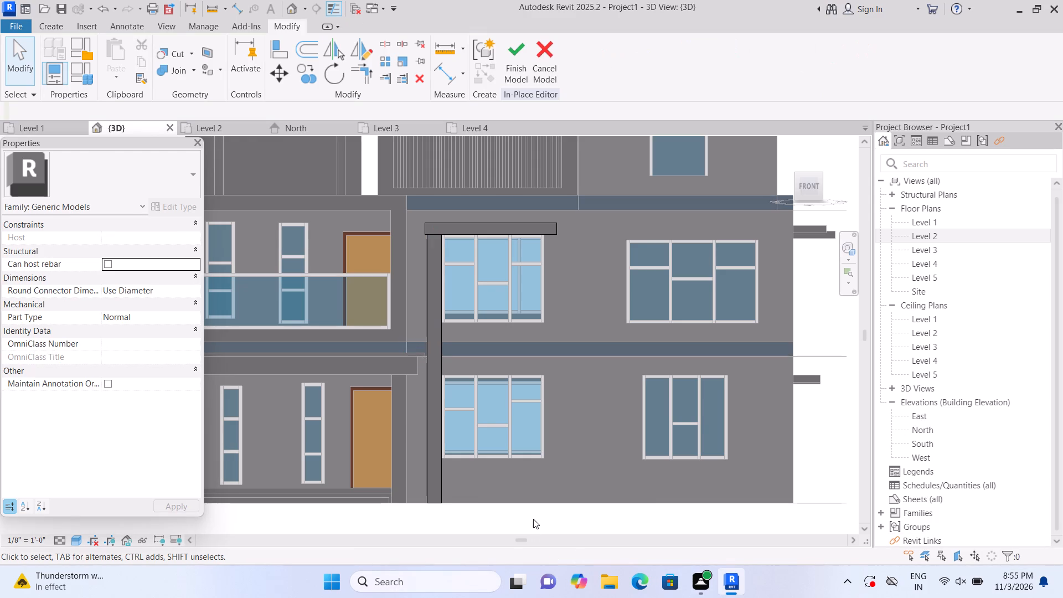
Create a third extrusion on the front wall: a narrow strip about 18'-4" tall along the same windows' right side, from the band down to Level 1.
middle_drag(530, 516, 504, 499)
click(64, 27)
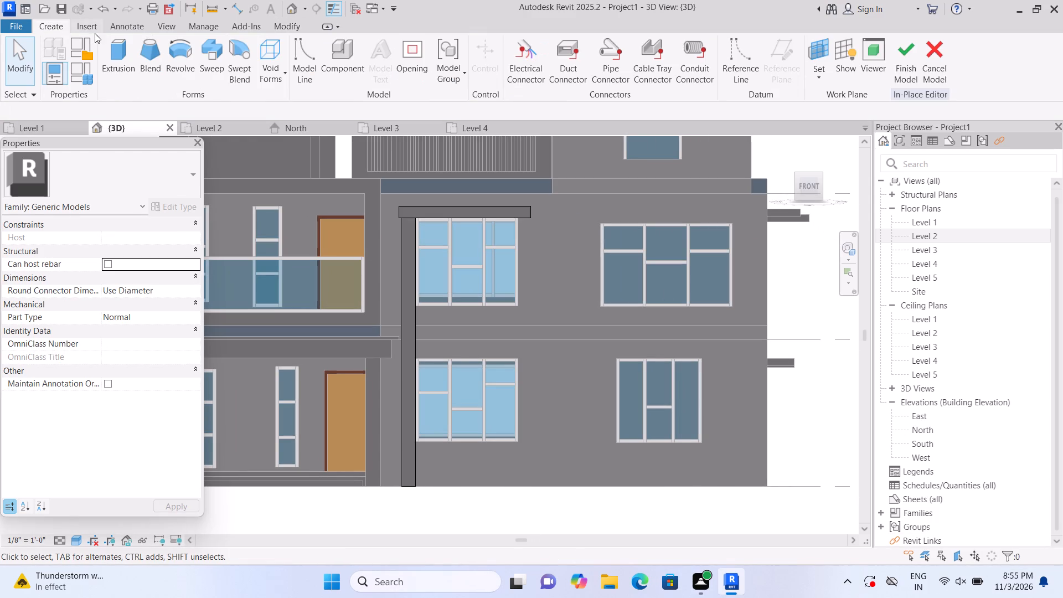
click(117, 51)
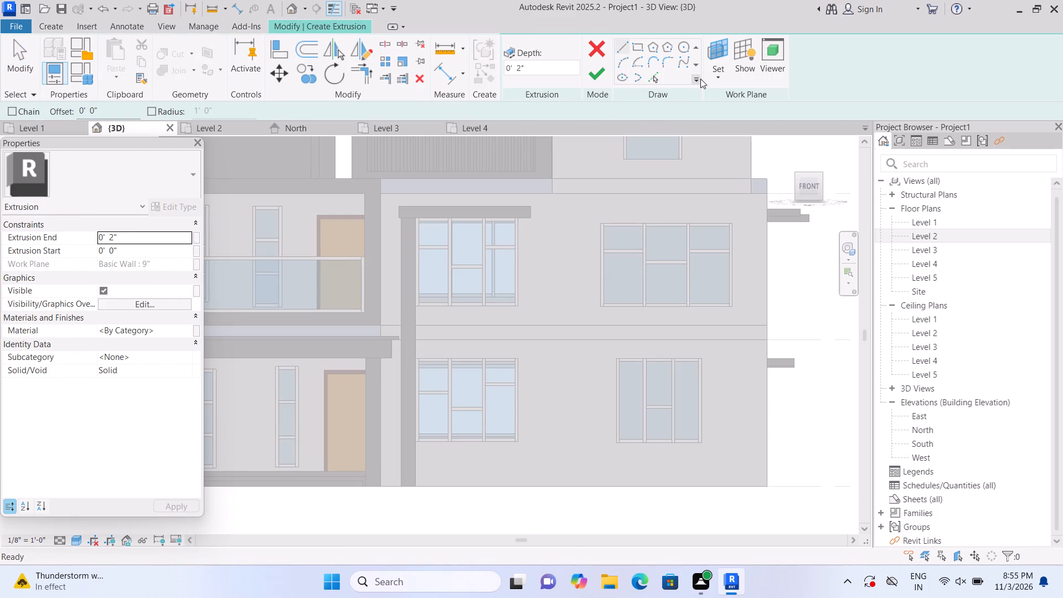
click(719, 77)
click(735, 118)
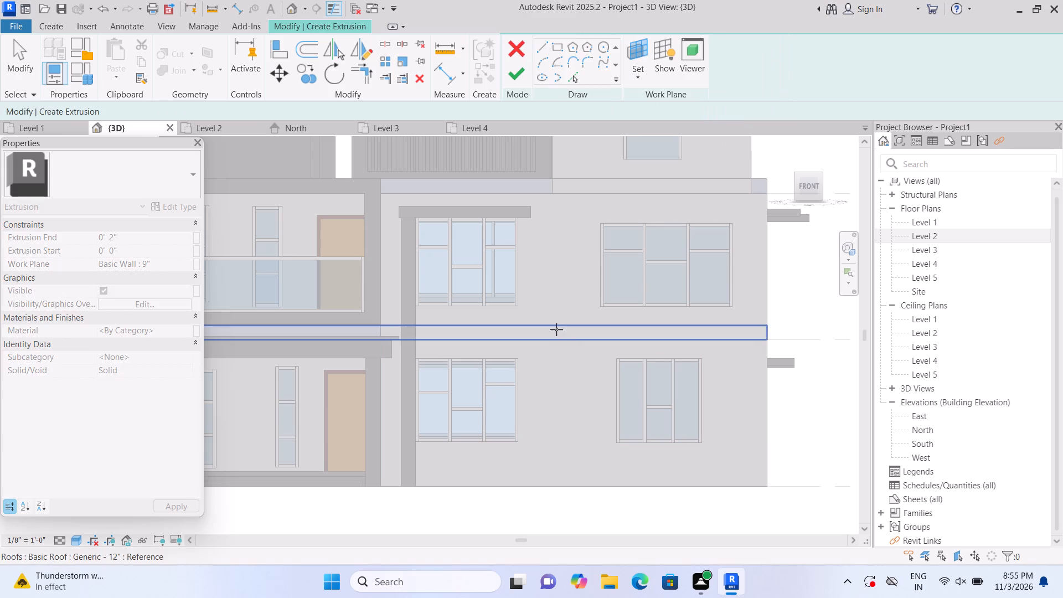
click(549, 301)
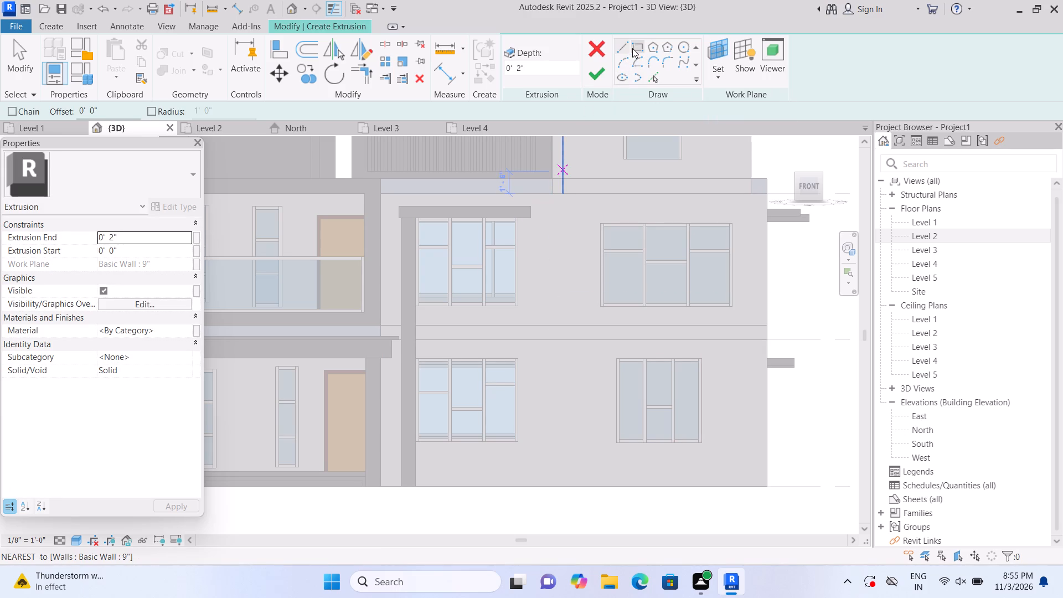
click(632, 47)
click(521, 222)
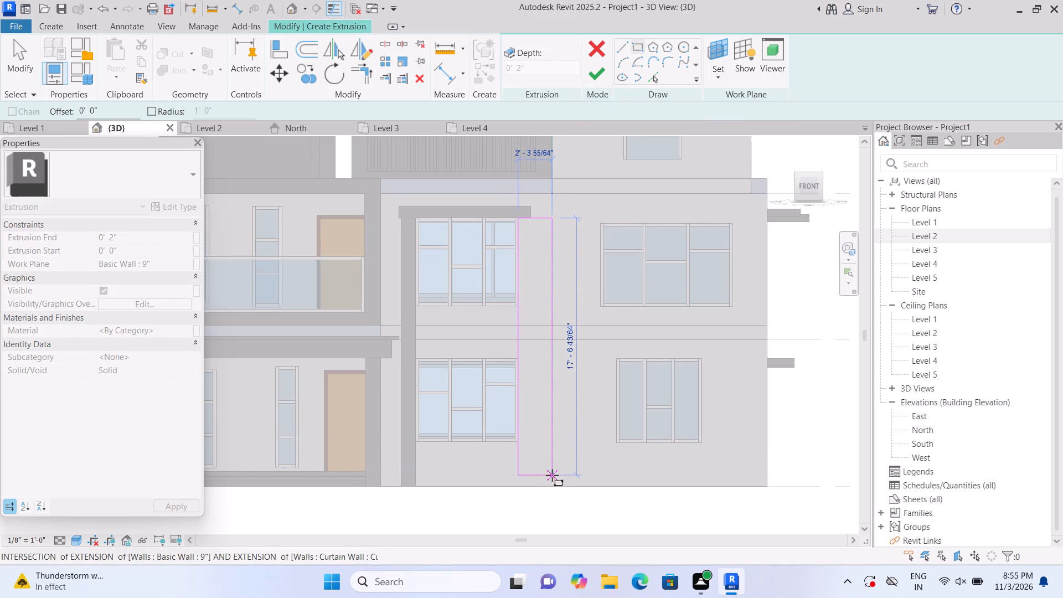
middle_drag(543, 465, 533, 400)
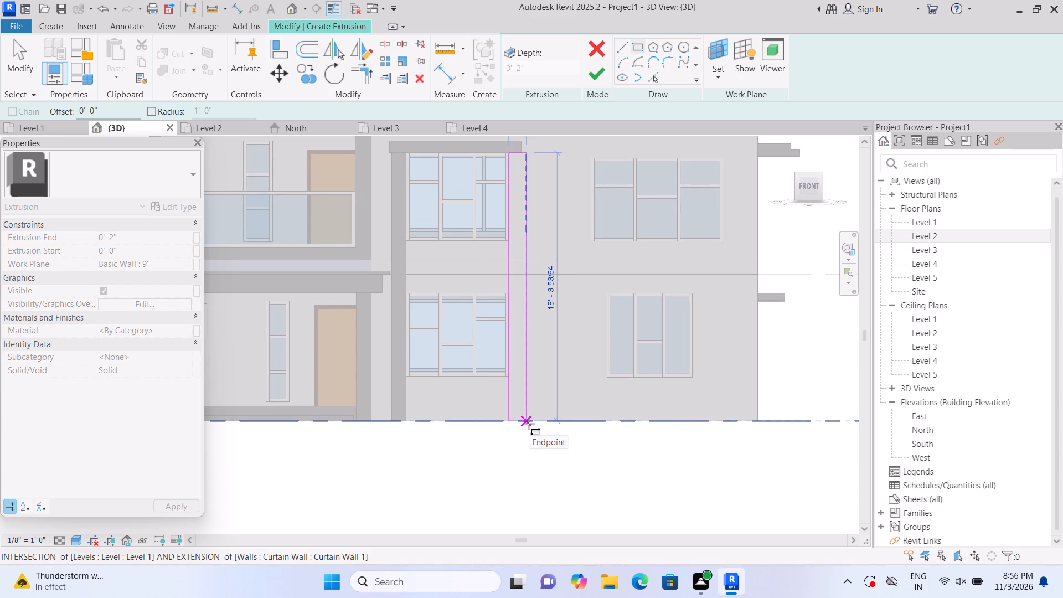
click(529, 424)
click(595, 70)
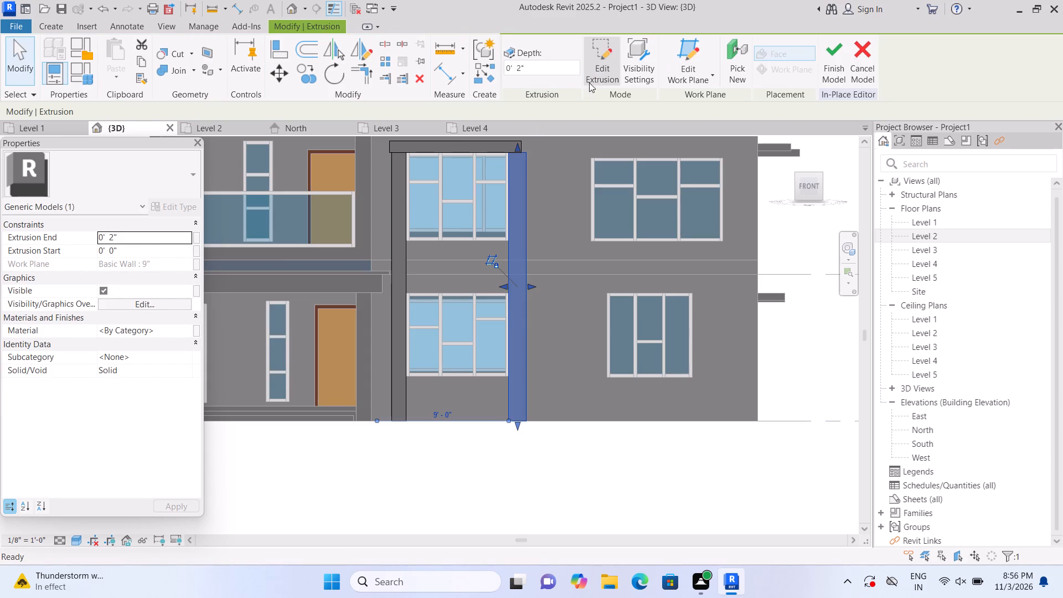
Set the extrusion end of the right vertical strip to 1'.
click(145, 241)
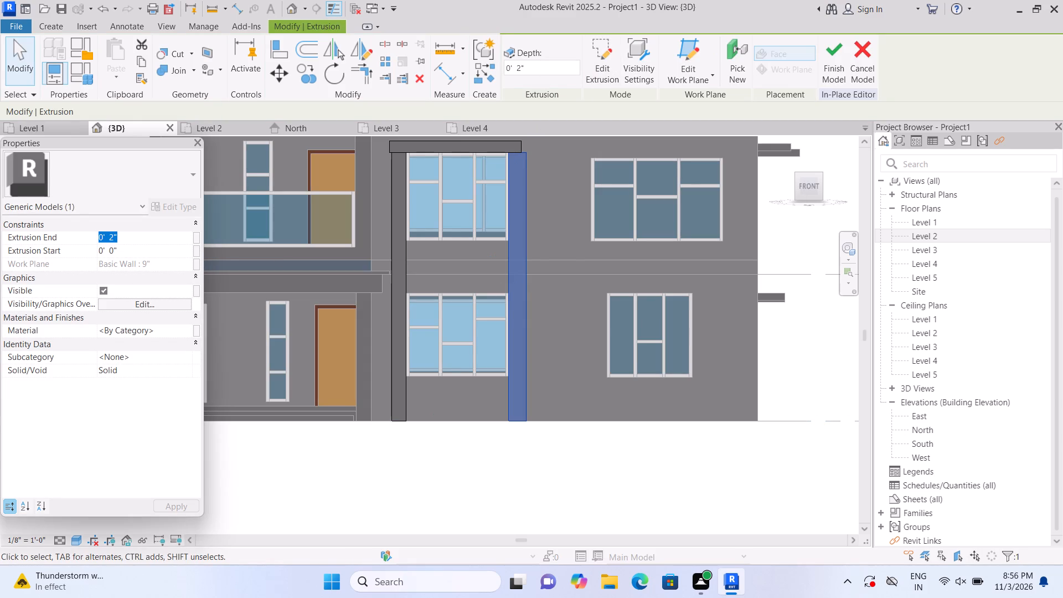
key(BackSpace)
text(1')
key(Return)
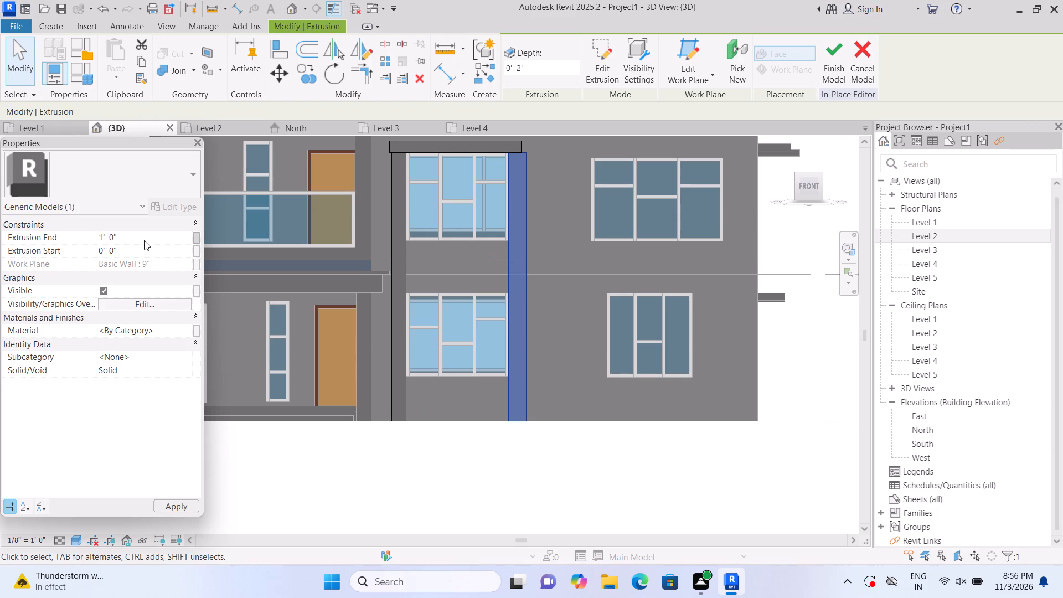
click(405, 463)
Stretch the right end of the band above the window to line up with the right vertical strip's outer edge.
scroll(406, 464, down, 2)
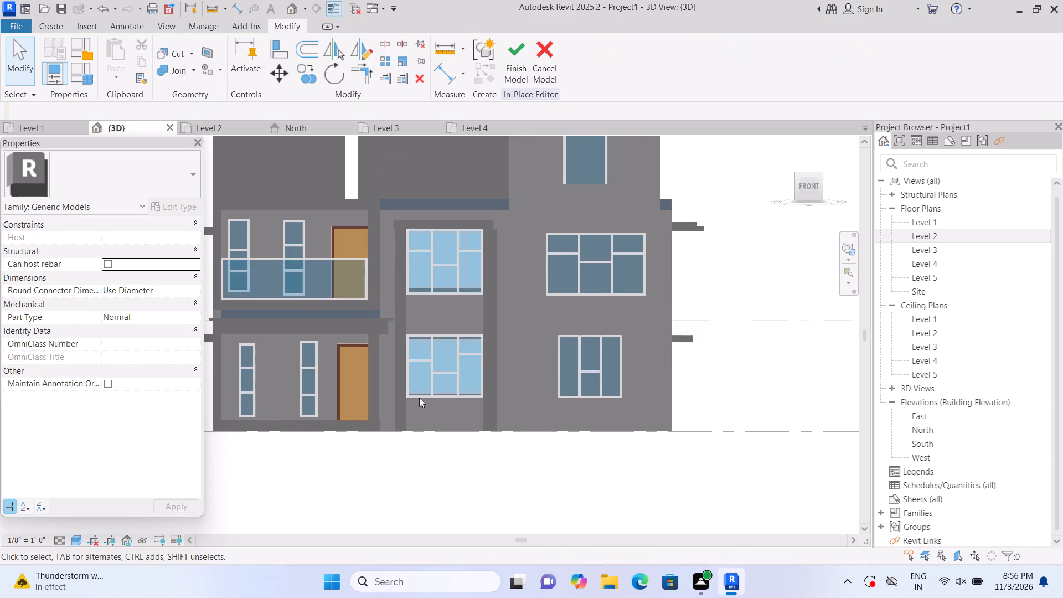
middle_drag(424, 372, 426, 472)
scroll(432, 389, up, 5)
scroll(505, 246, up, 3)
click(549, 277)
click(585, 281)
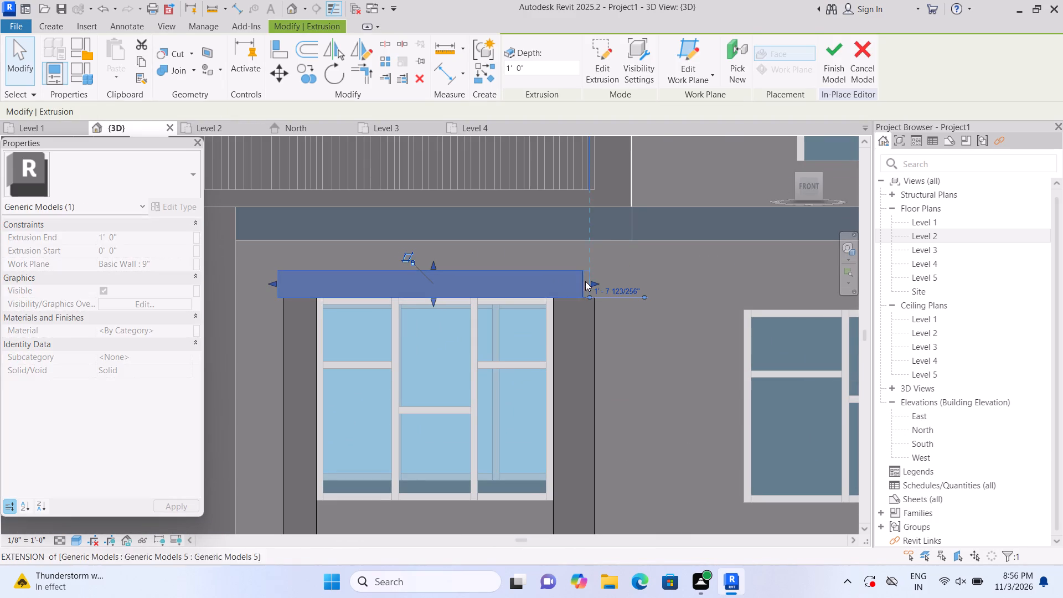
click(595, 282)
click(644, 349)
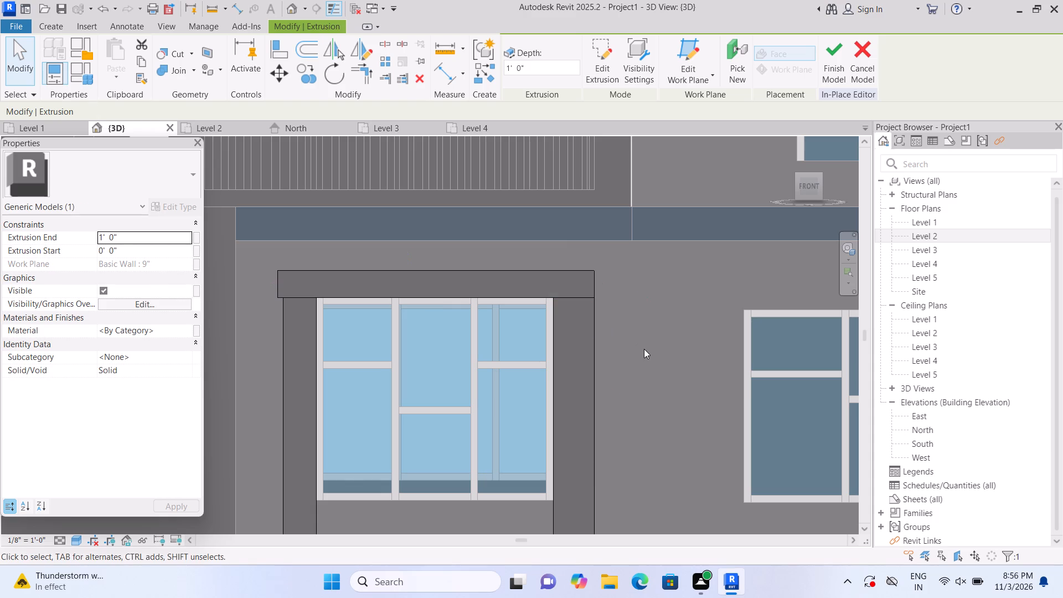
scroll(644, 347, down, 1)
scroll(290, 389, up, 3)
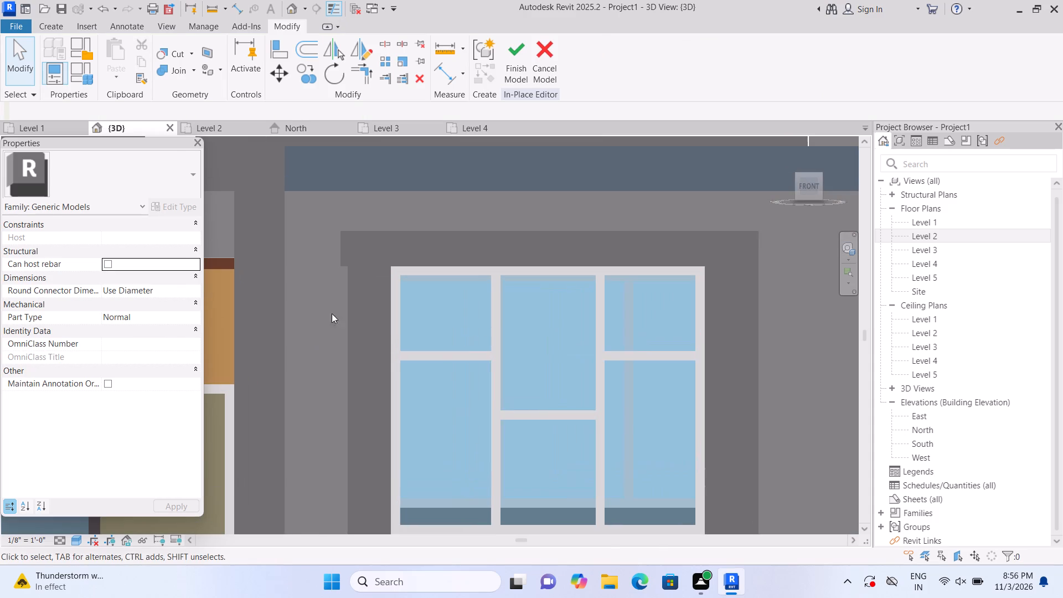
Pull in the left end of the band above the windows to line up with the left vertical strip's outer edge.
click(345, 259)
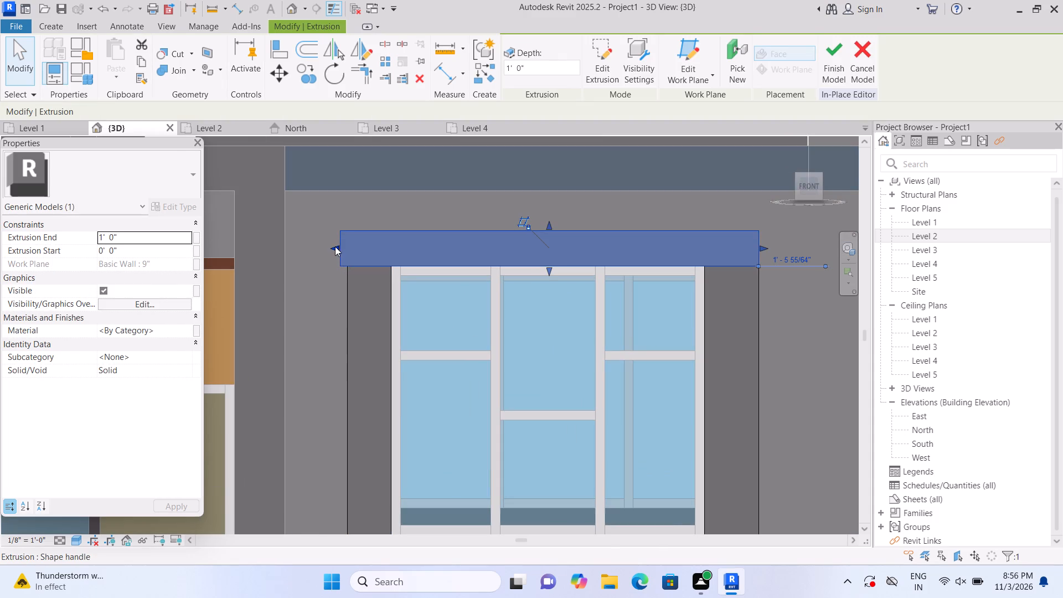
drag(335, 246, 345, 248)
click(345, 248)
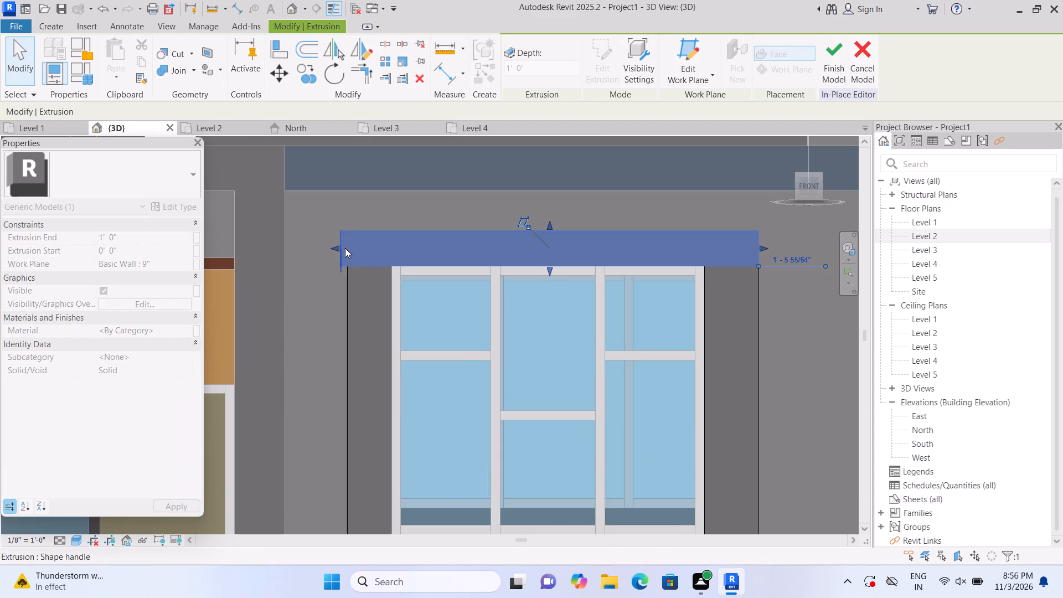
scroll(348, 262, up, 12)
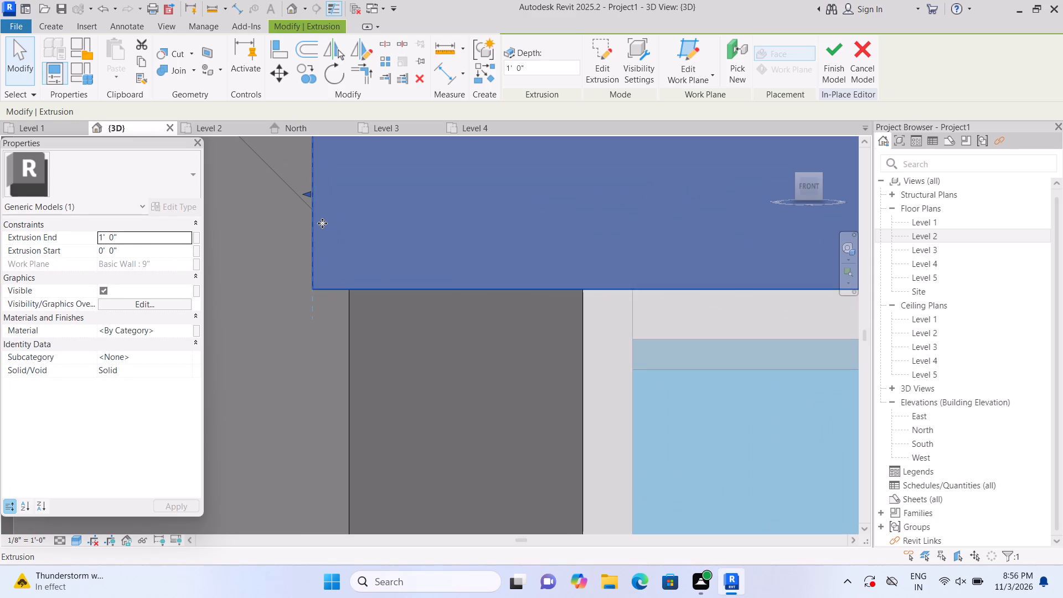
drag(306, 193, 315, 194)
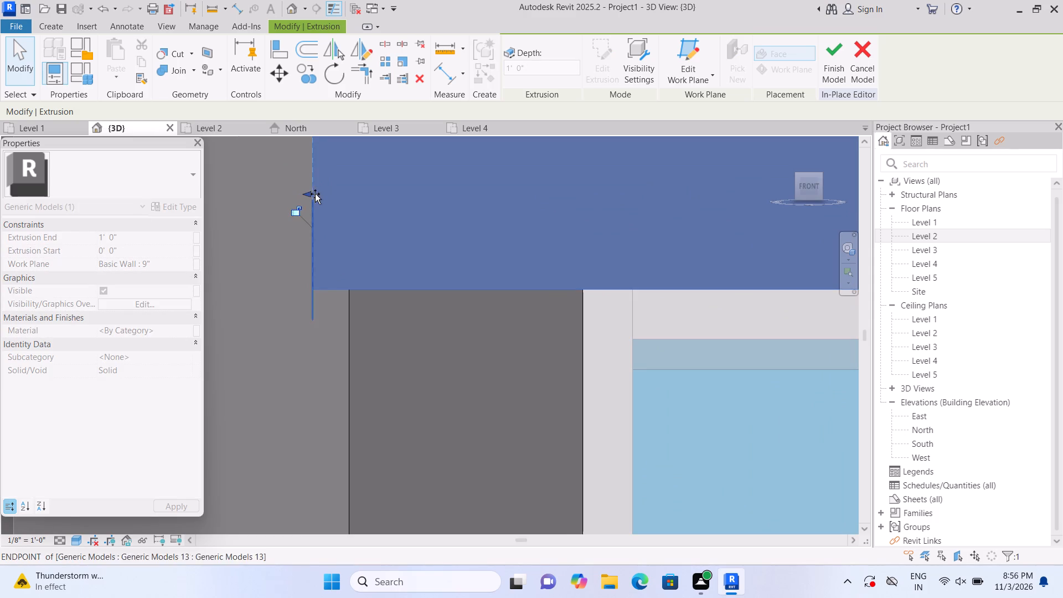
drag(315, 194, 347, 194)
double_click(347, 194)
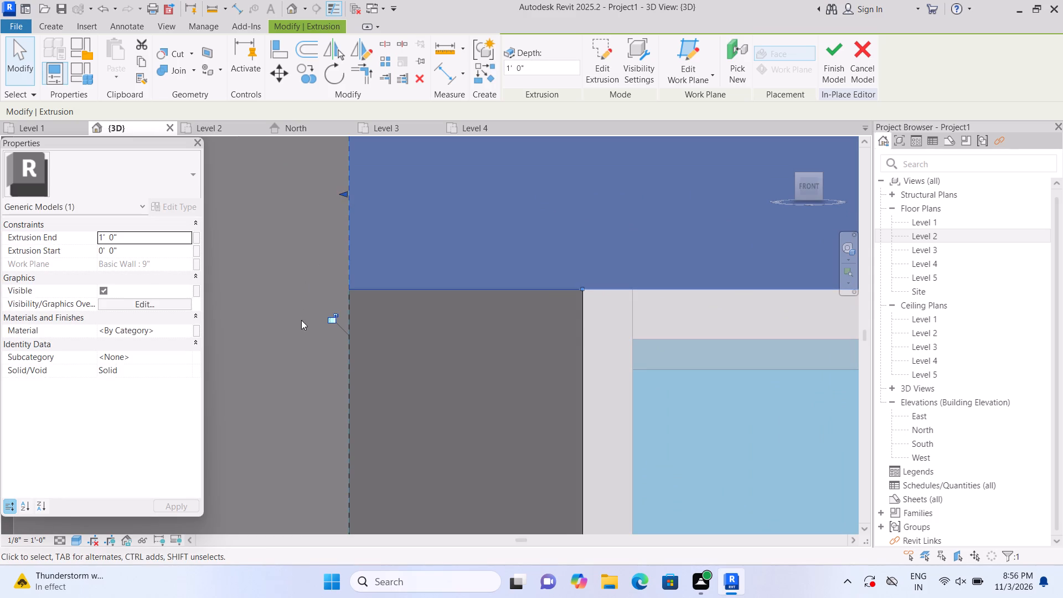
click(301, 320)
Join the geometry of the left and right vertical strips with the band above the windows.
scroll(298, 315, down, 19)
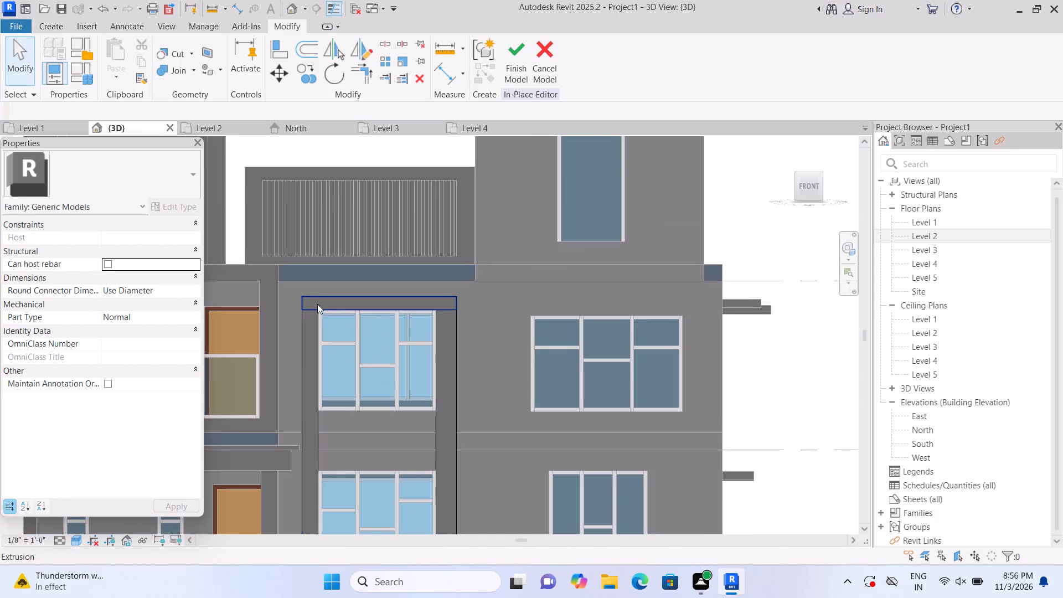
middle_drag(318, 302, 344, 183)
scroll(162, 89, up, 1)
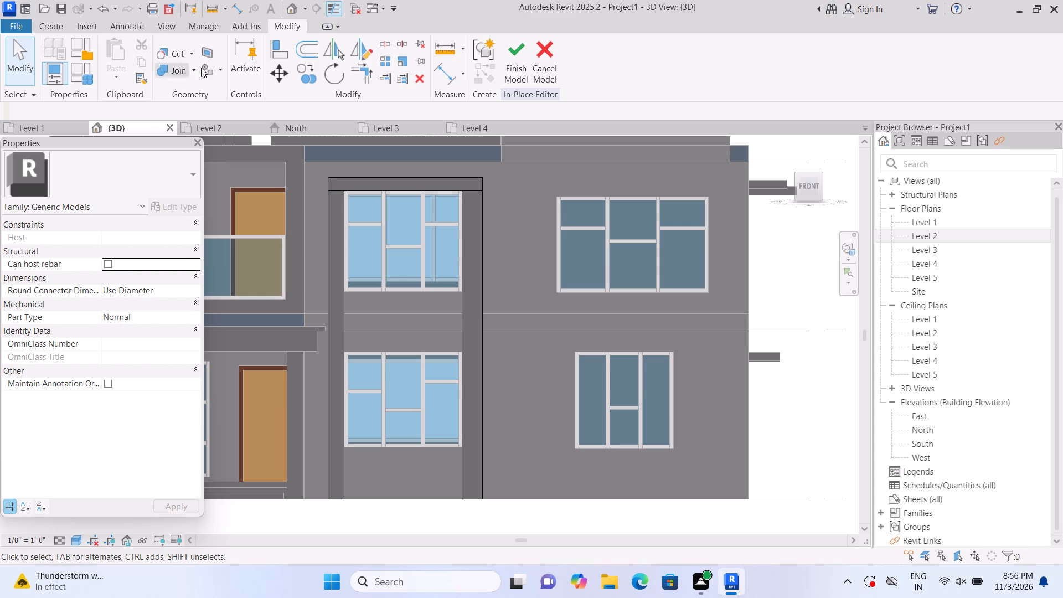
click(193, 73)
click(202, 90)
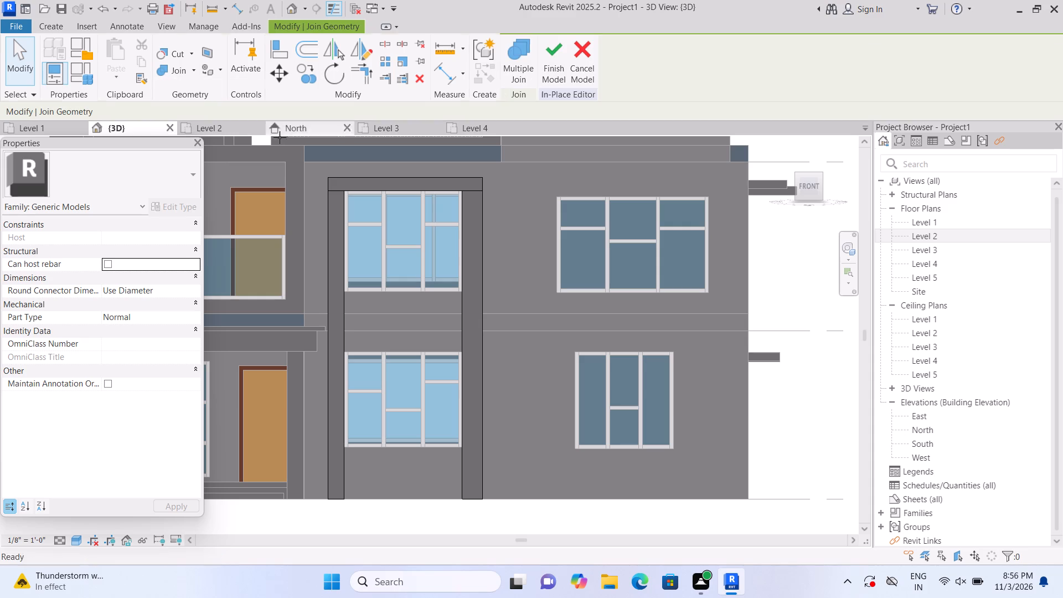
click(350, 213)
click(351, 189)
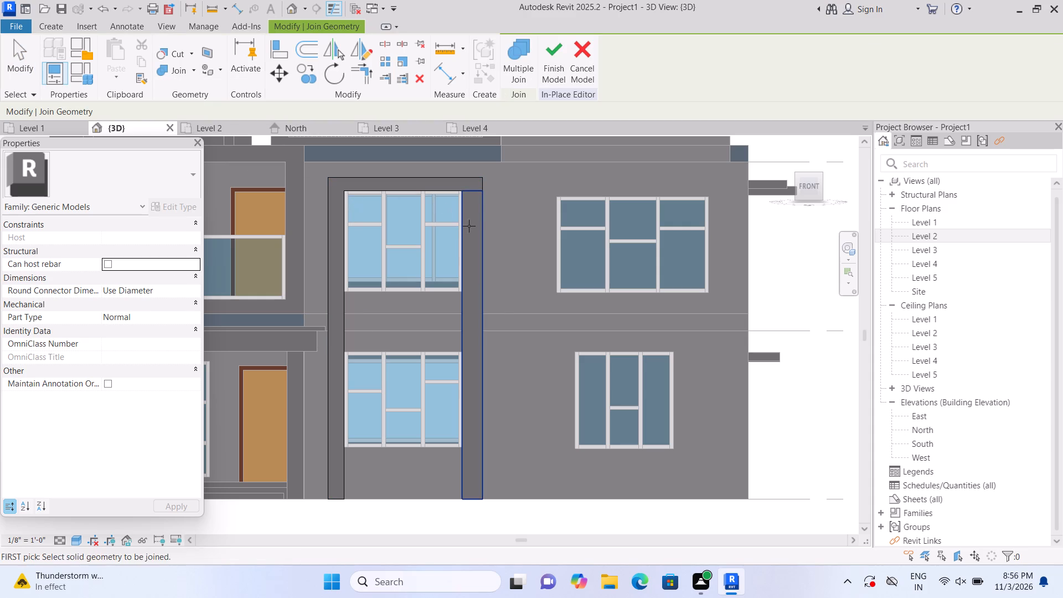
click(469, 227)
click(455, 178)
Examine the joined frame around the stacked windows in an isometric view and from the front, down to its base.
scroll(503, 205, down, 3)
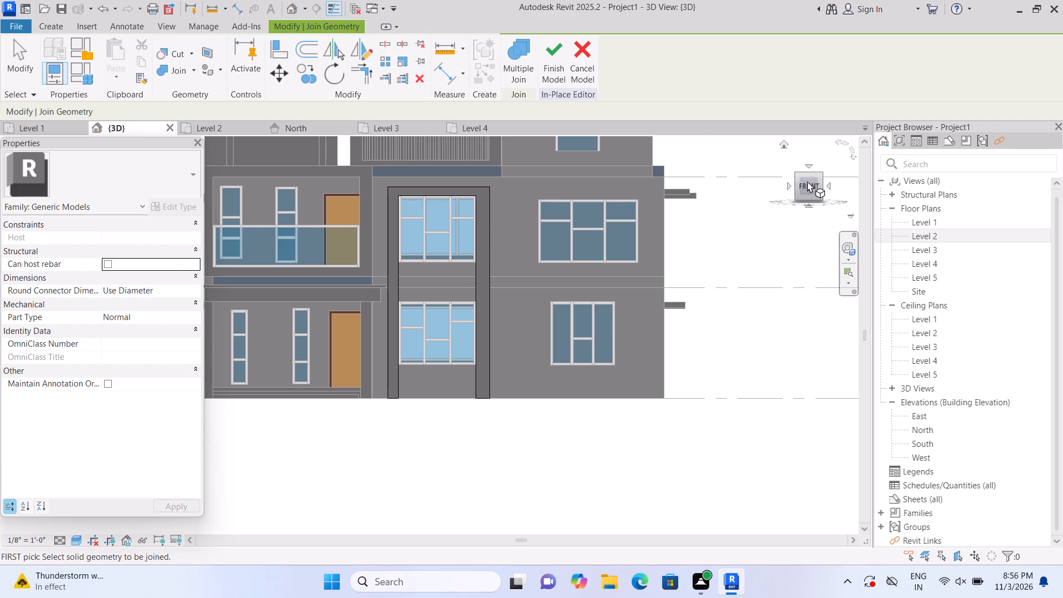
click(786, 142)
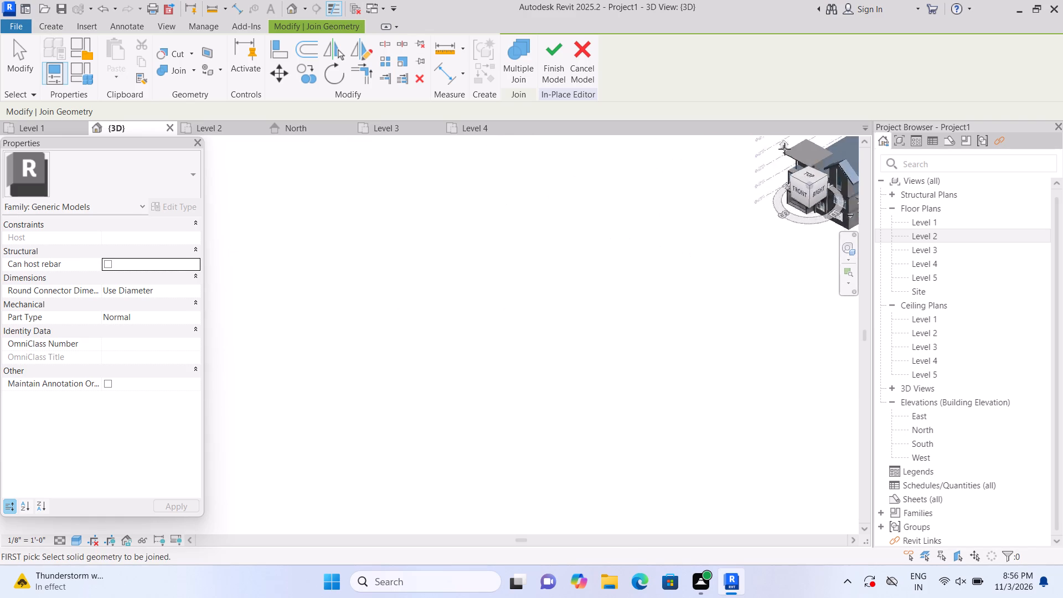
scroll(229, 344, up, 11)
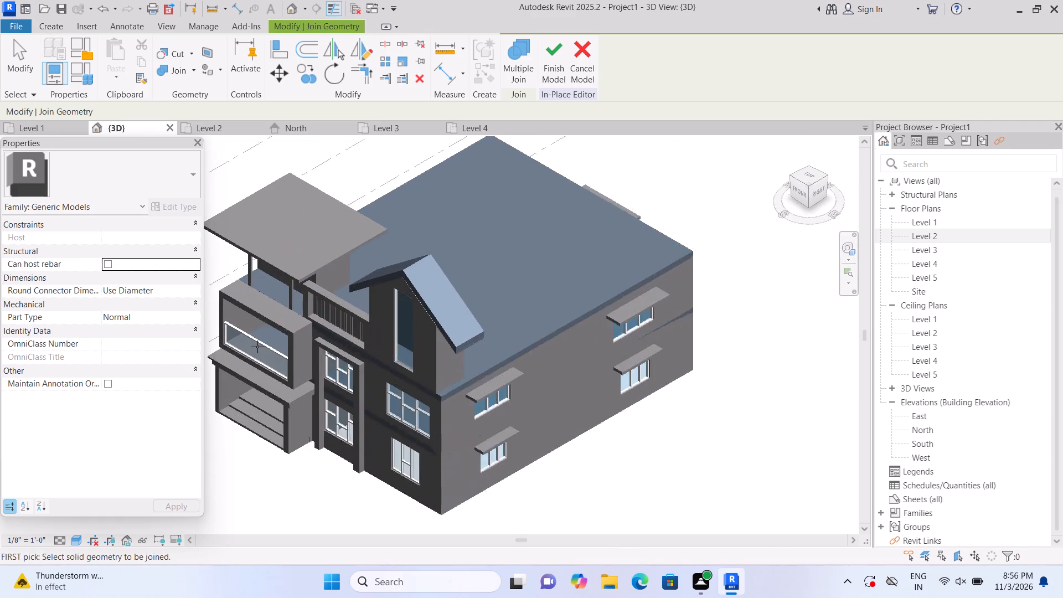
middle_drag(363, 406, 398, 317)
scroll(398, 332, up, 3)
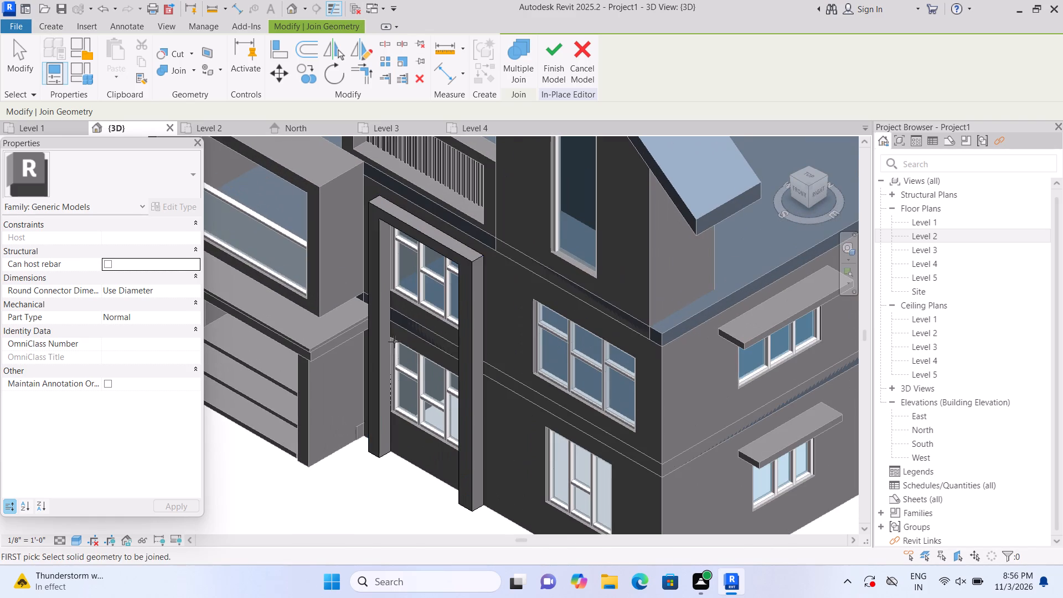
scroll(367, 458, down, 1)
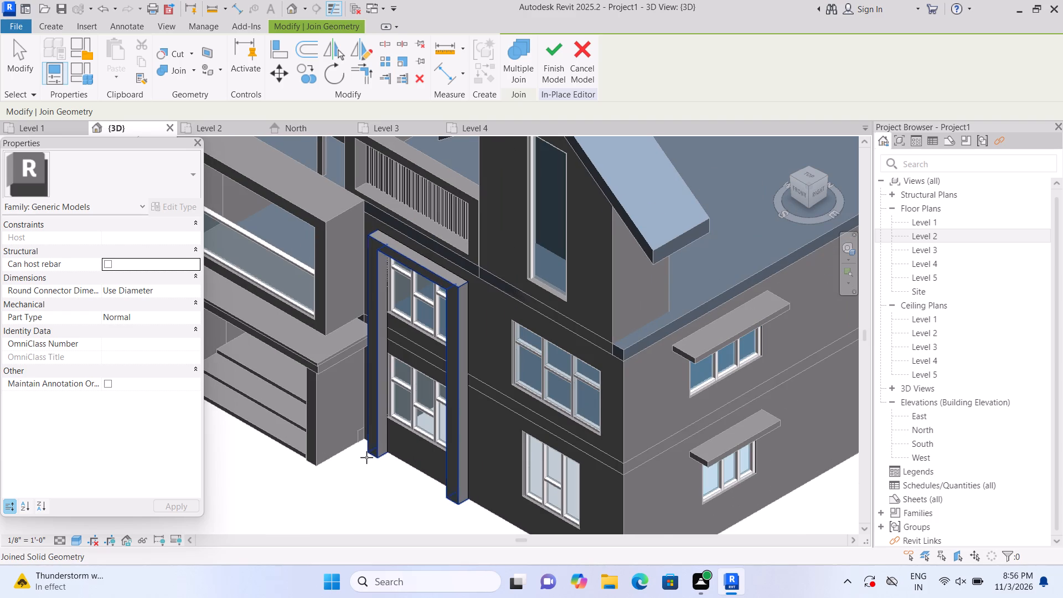
scroll(346, 486, down, 2)
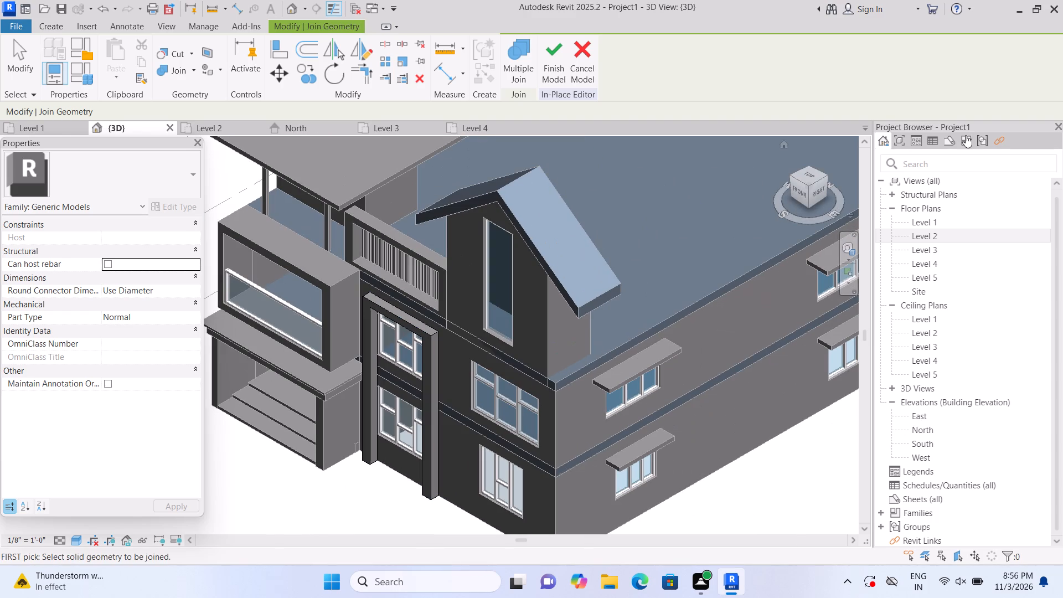
click(796, 192)
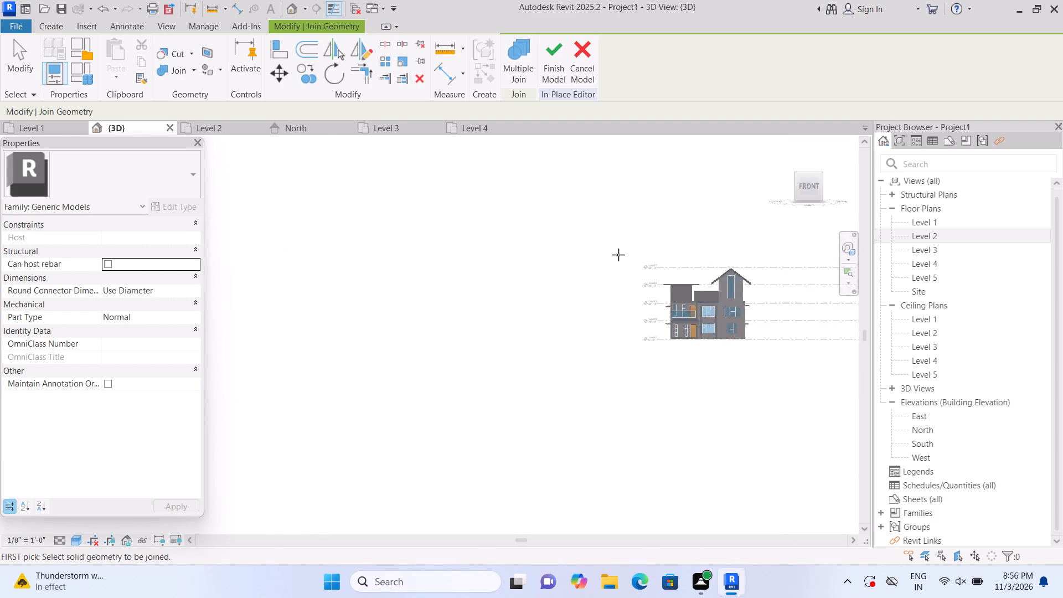
scroll(285, 379, up, 15)
scroll(416, 398, up, 1)
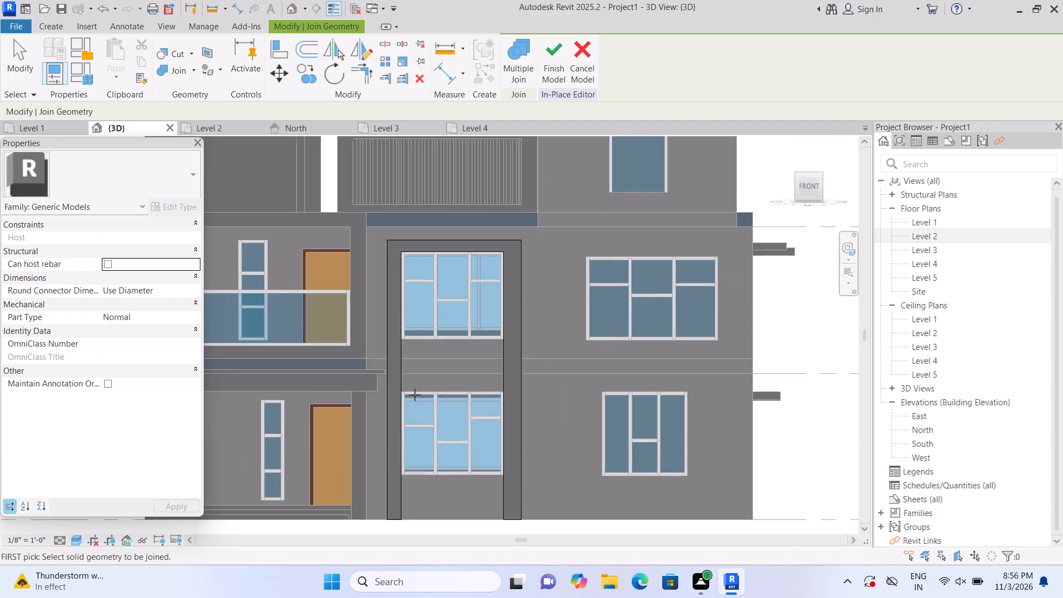
scroll(415, 395, up, 1)
middle_drag(414, 394, 404, 312)
middle_drag(404, 285, 405, 273)
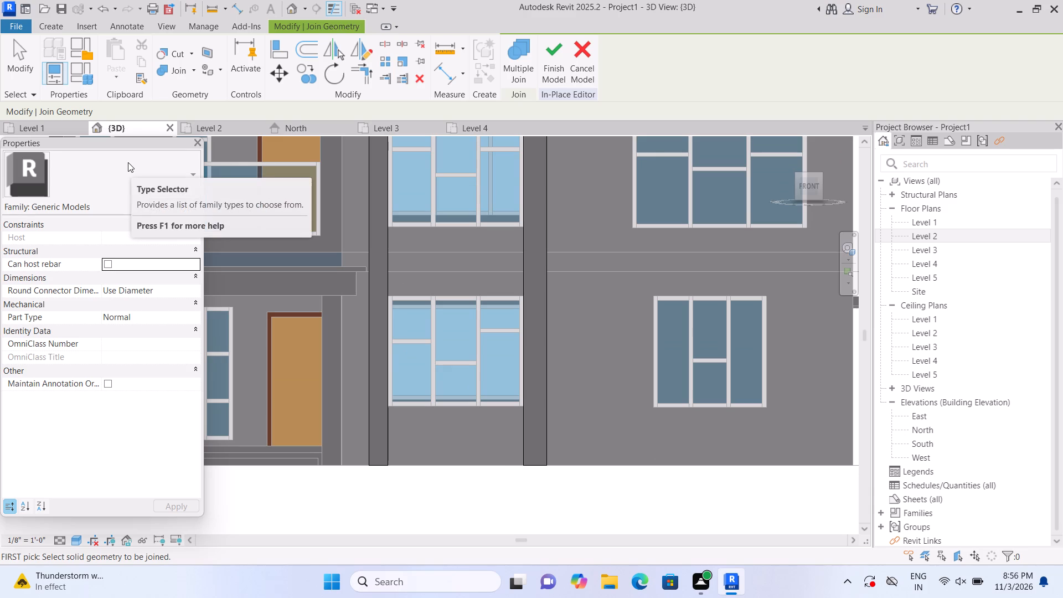
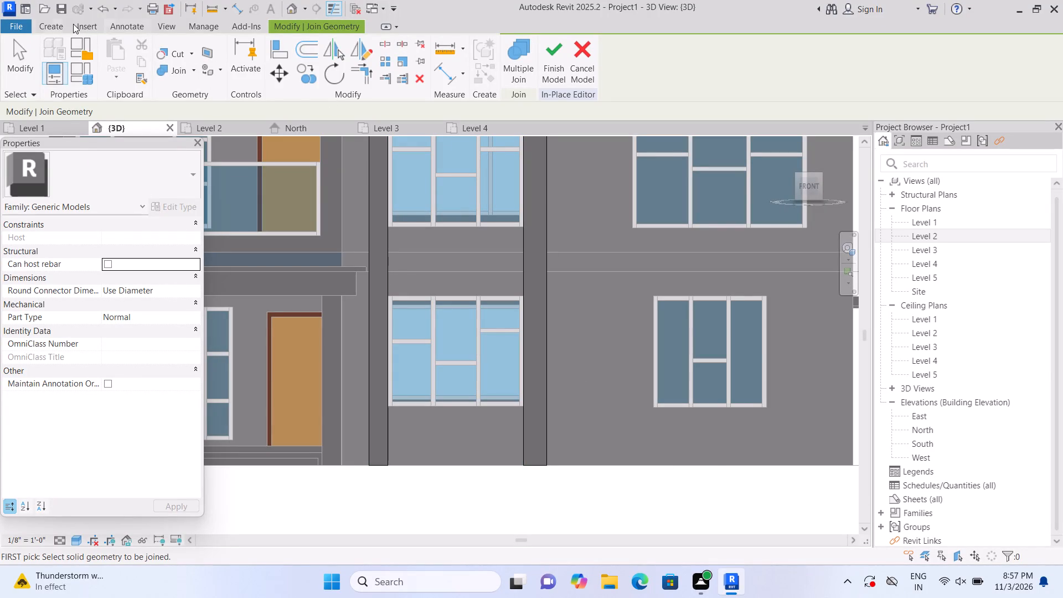
Create a rectangular extrusion on the front wall face, 7'-0" wide and about 9" high, between the vertical strips directly above the ground-floor window.
click(59, 27)
click(116, 65)
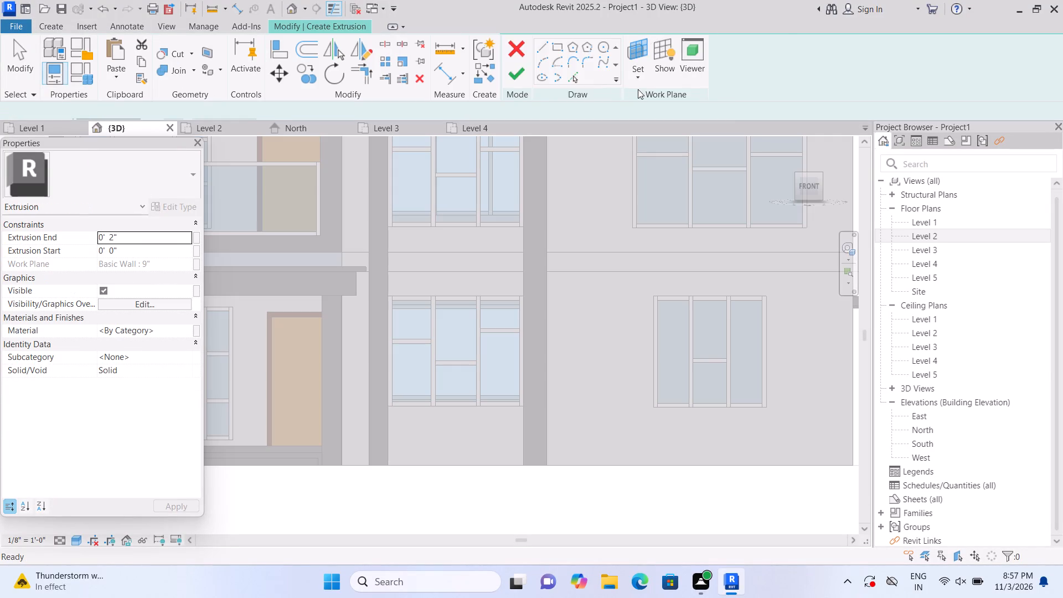
click(710, 80)
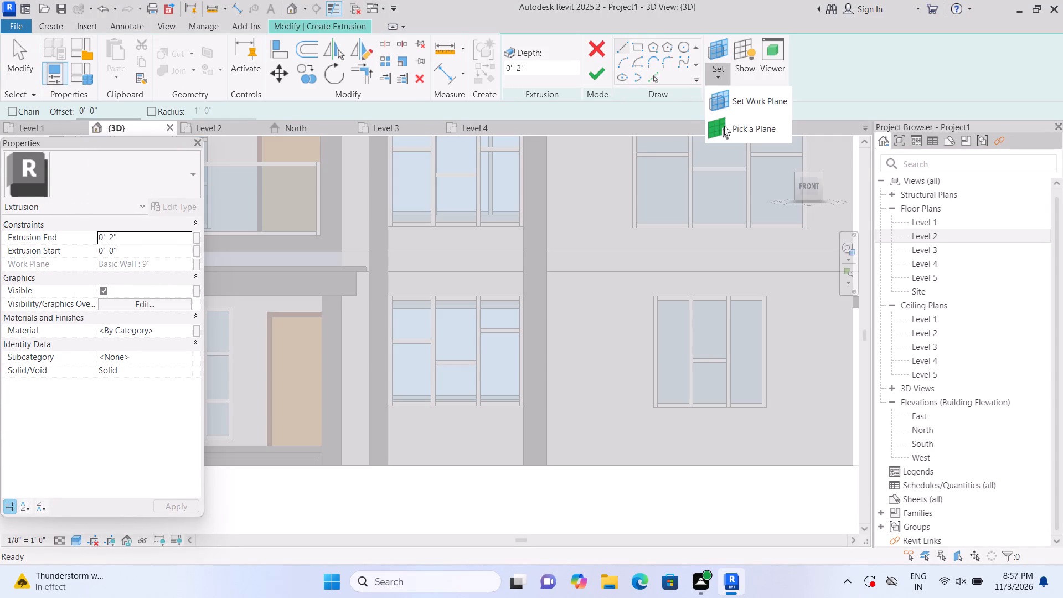
click(725, 126)
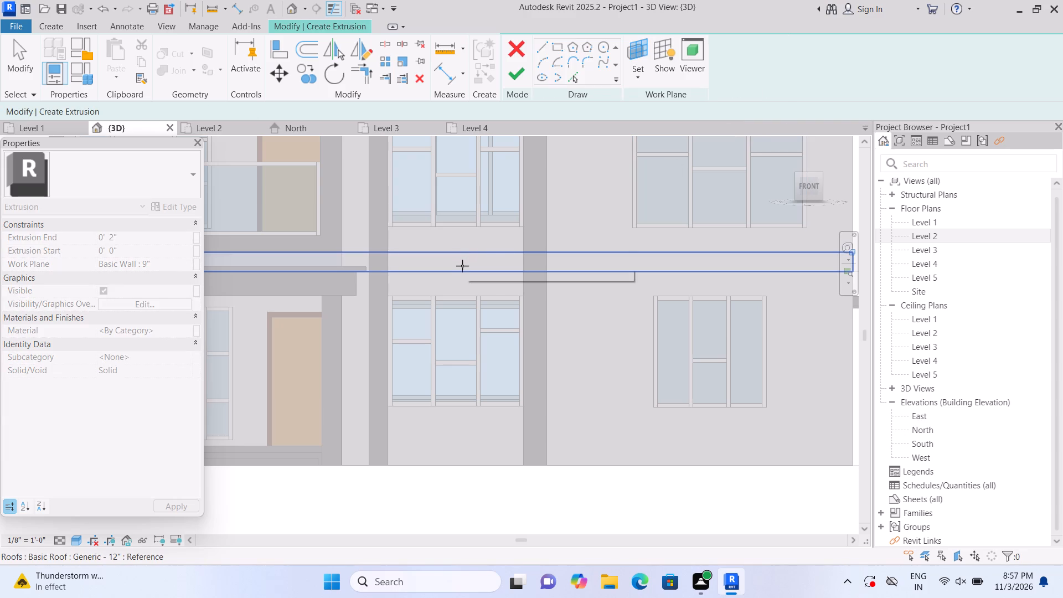
double_click(454, 283)
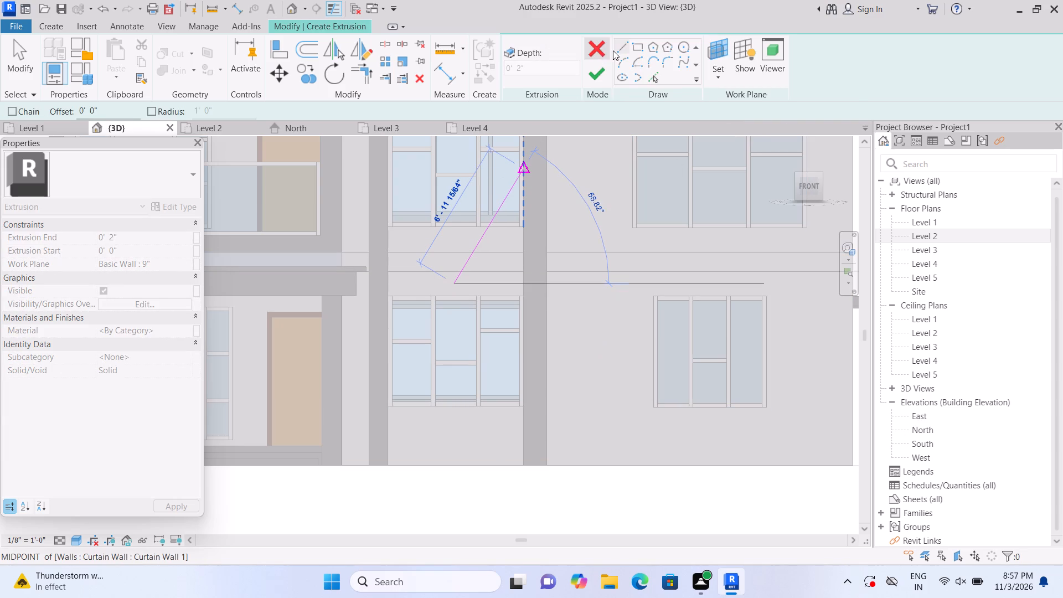
click(643, 45)
scroll(321, 437, up, 1)
scroll(407, 322, up, 1)
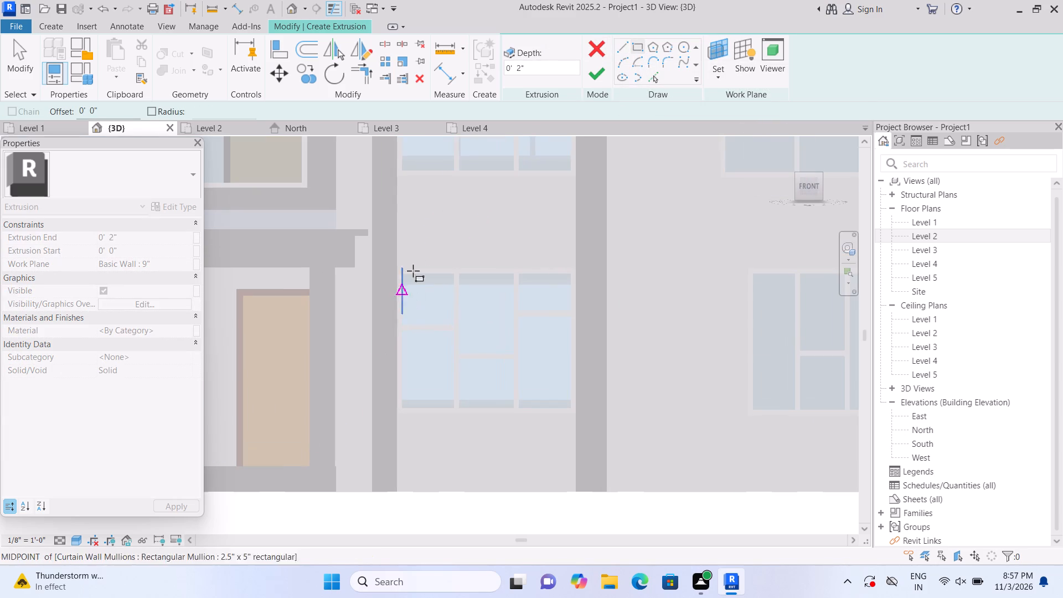
click(394, 262)
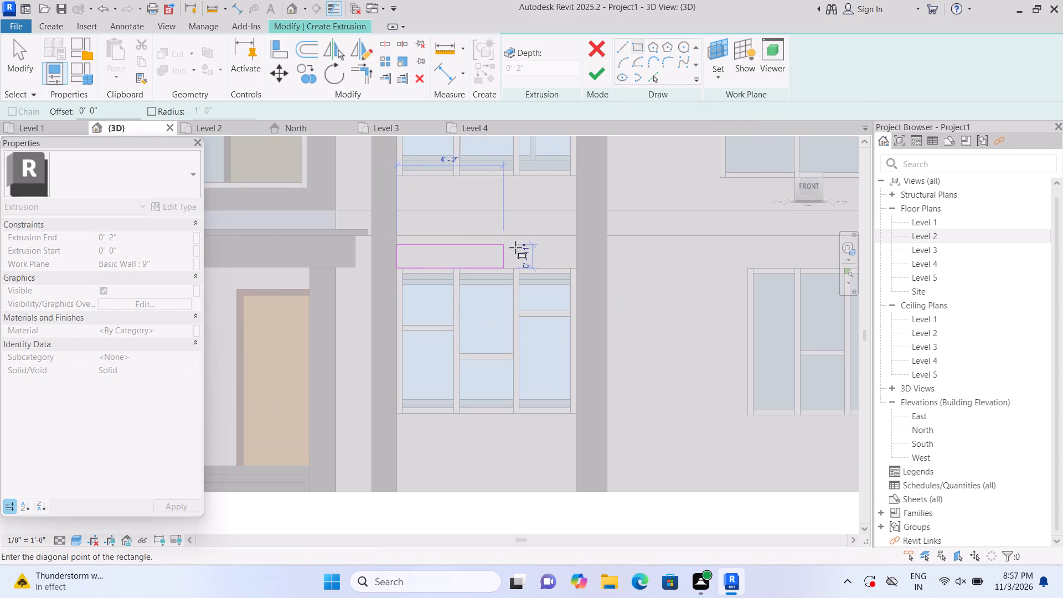
click(575, 248)
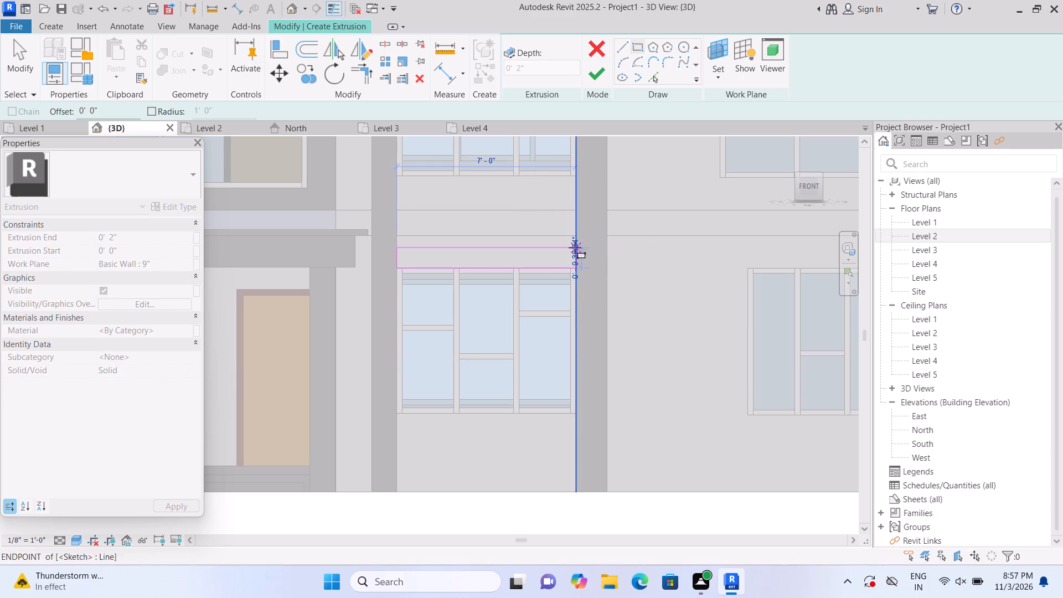
click(597, 76)
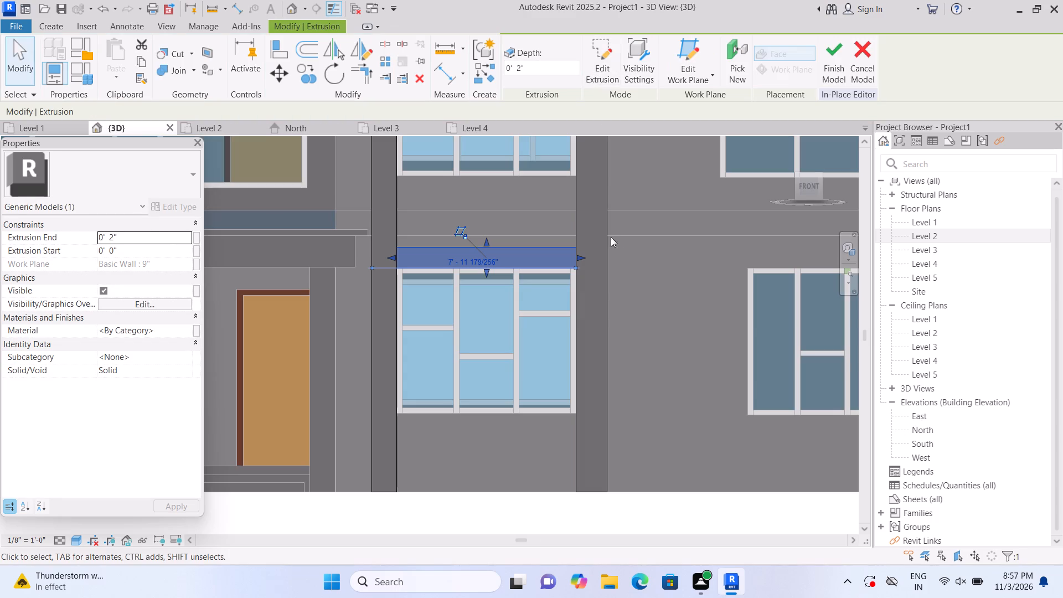
Set the extrusion end of the new band above the ground-floor window to 1'.
click(156, 234)
key(BackSpace)
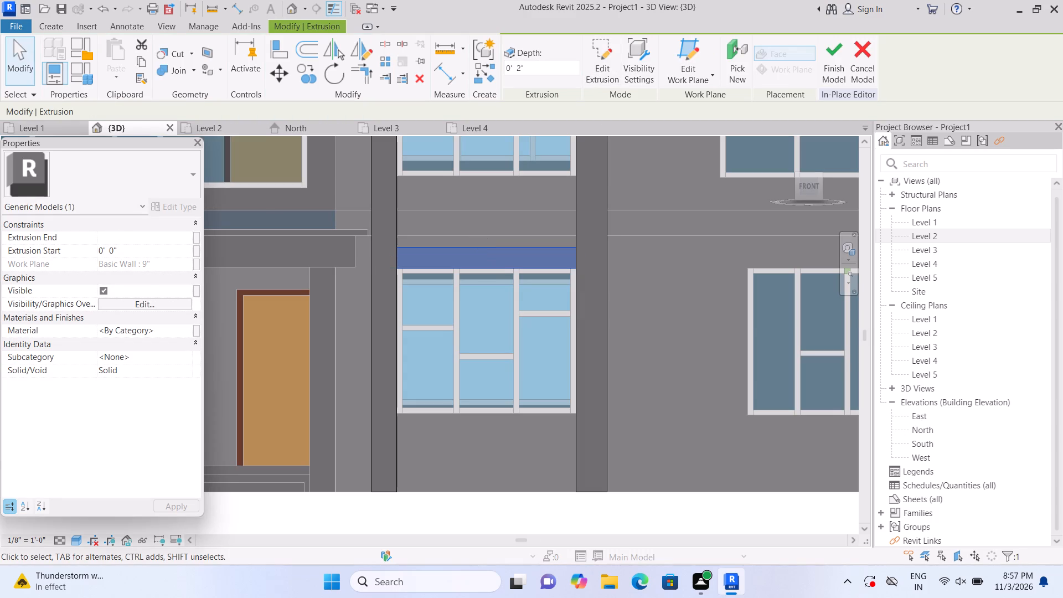
text(1')
key(Return)
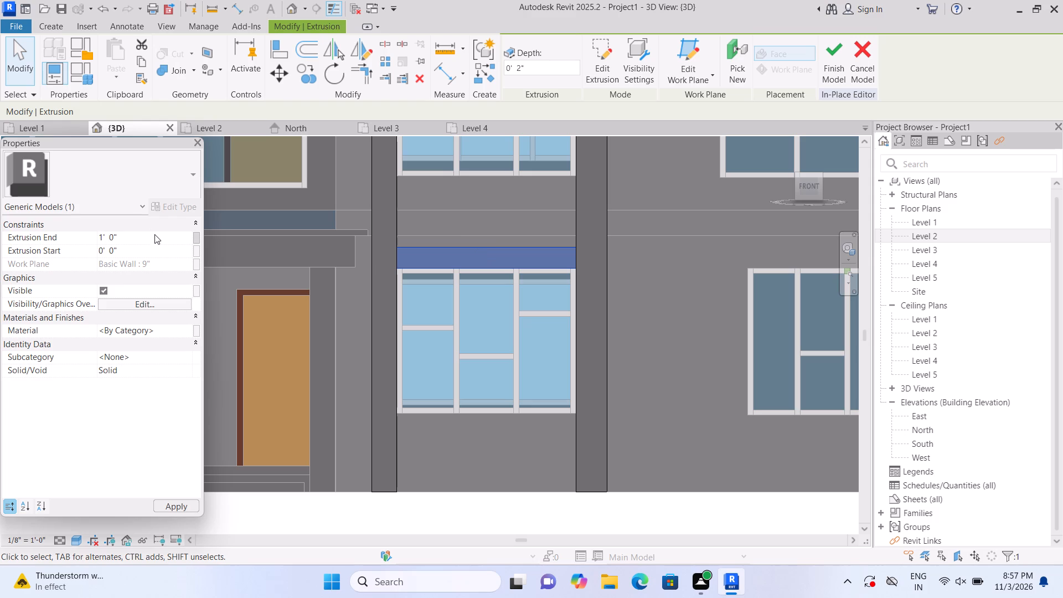
click(515, 516)
scroll(515, 517, down, 2)
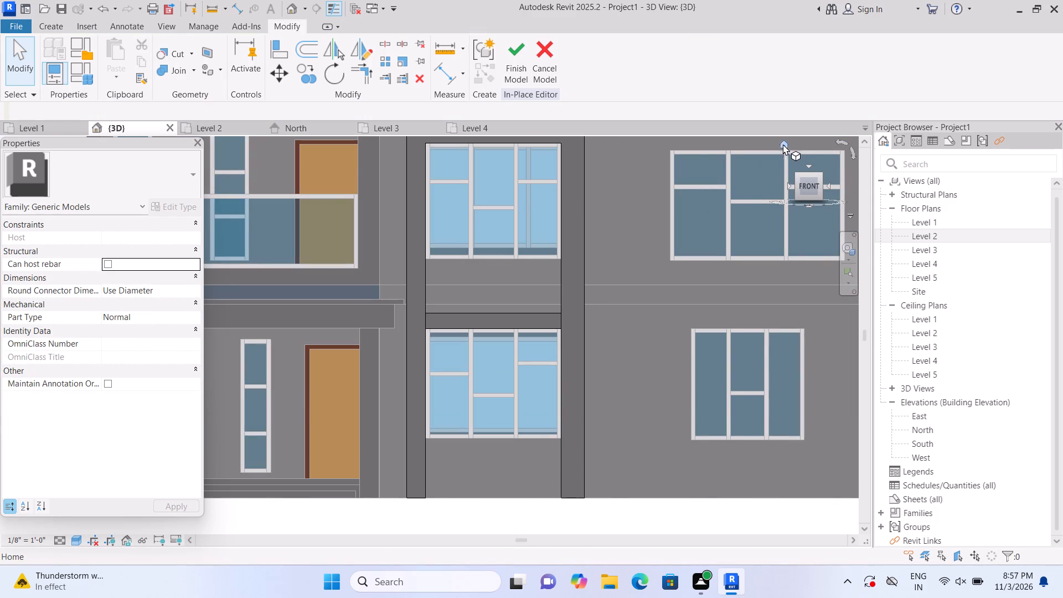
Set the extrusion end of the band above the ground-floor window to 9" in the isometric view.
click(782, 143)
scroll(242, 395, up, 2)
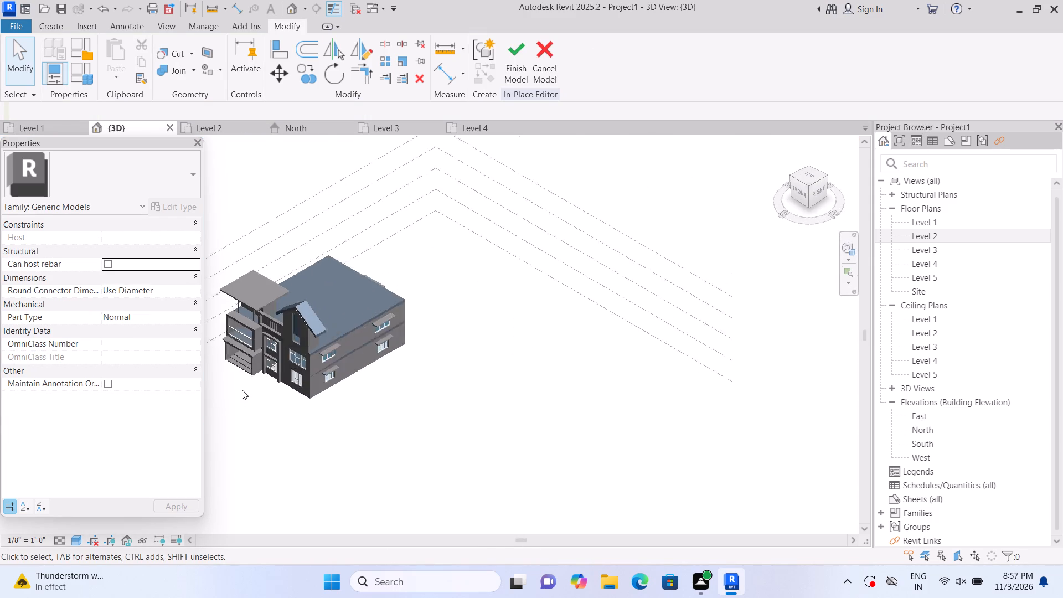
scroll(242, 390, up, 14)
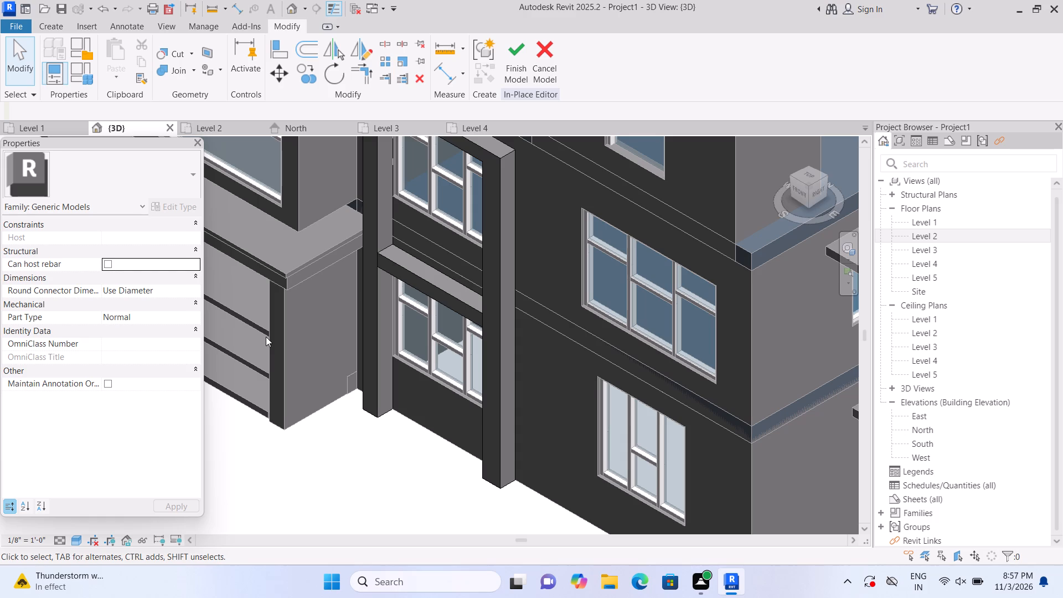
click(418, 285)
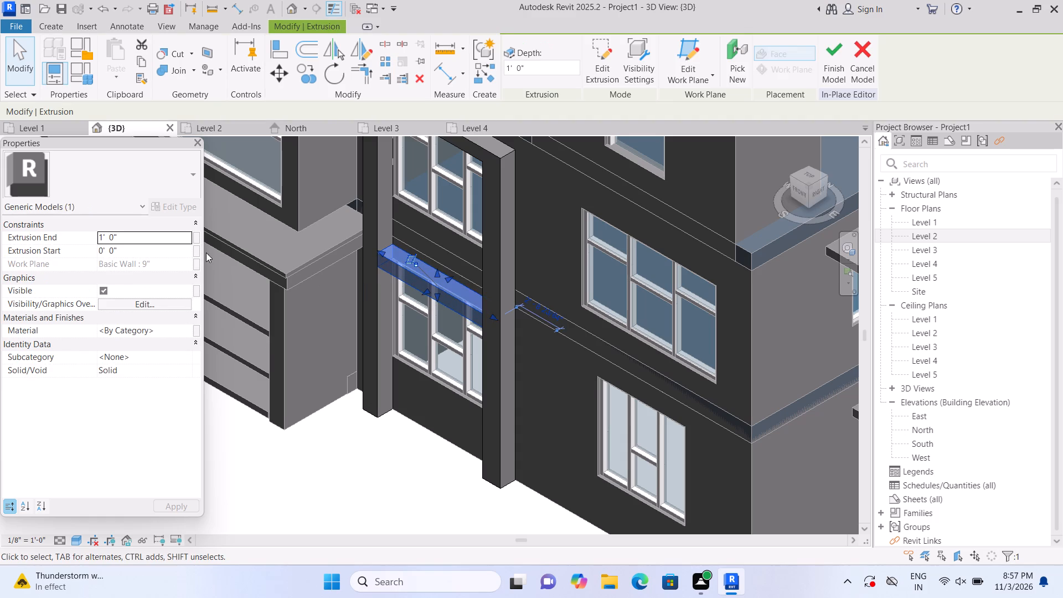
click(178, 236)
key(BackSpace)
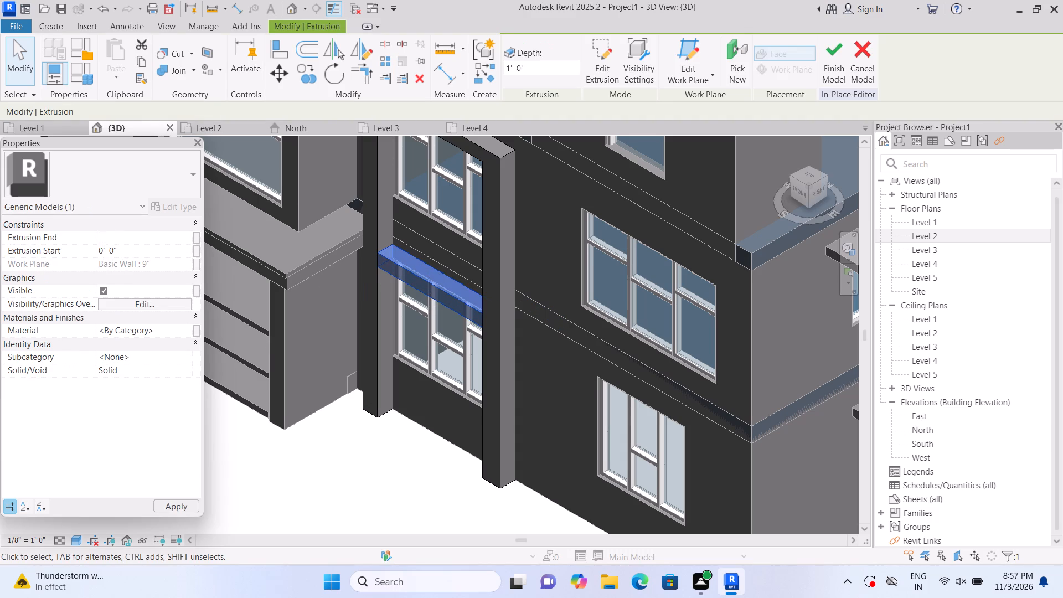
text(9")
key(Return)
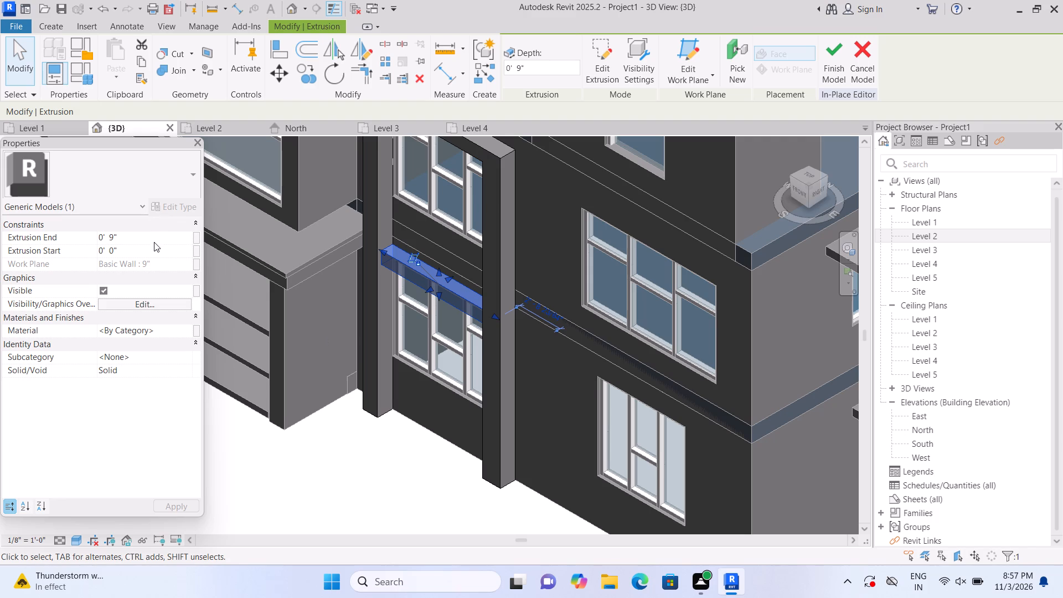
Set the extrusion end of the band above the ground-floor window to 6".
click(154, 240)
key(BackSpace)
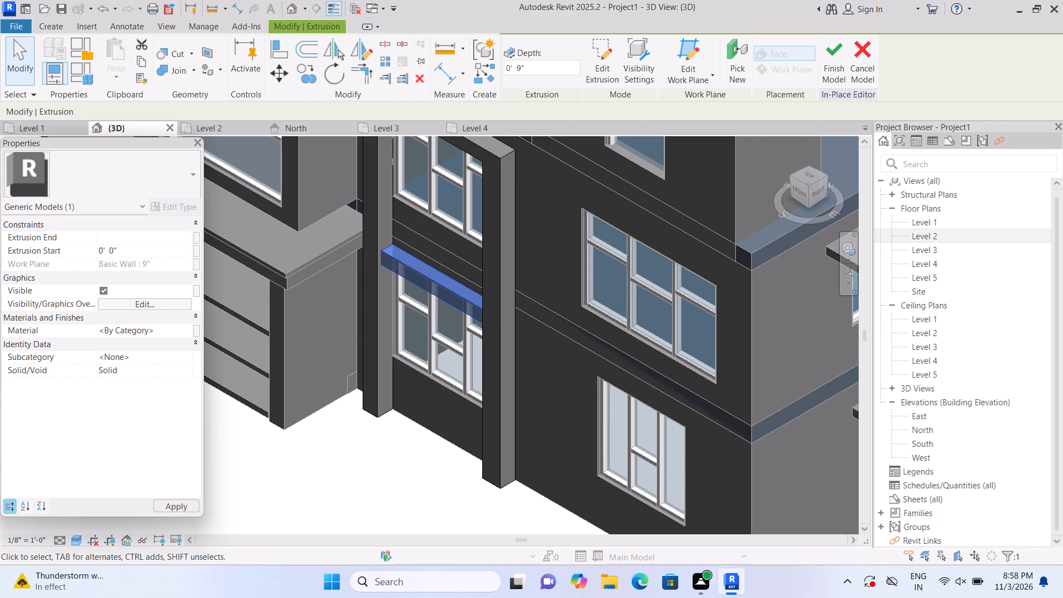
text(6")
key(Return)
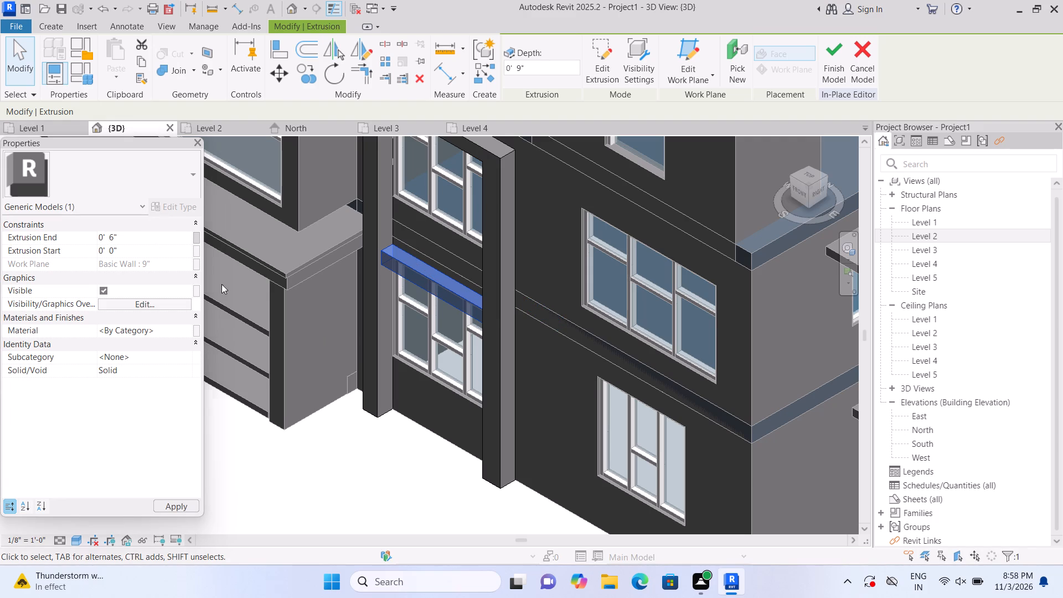
Set the extrusion end of the band above the ground-floor window back to 1'.
scroll(421, 333, up, 2)
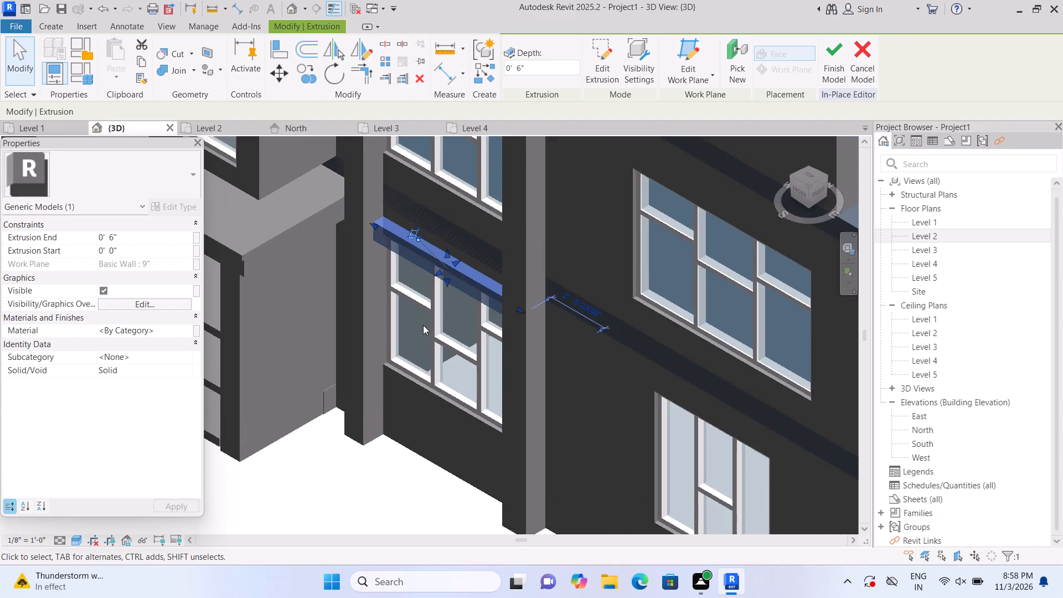
scroll(424, 321, up, 1)
scroll(437, 278, up, 2)
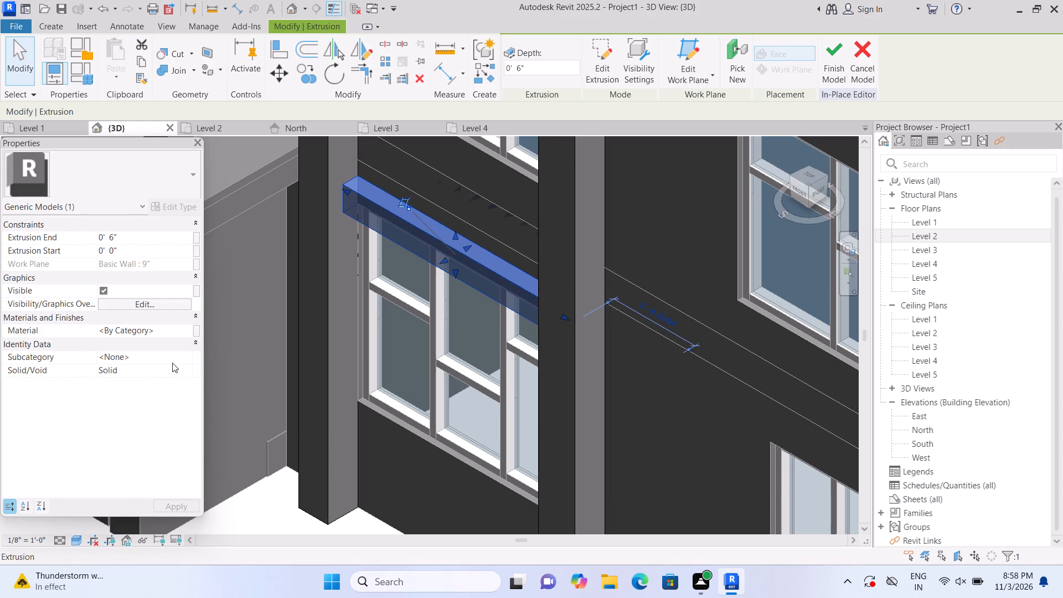
click(160, 235)
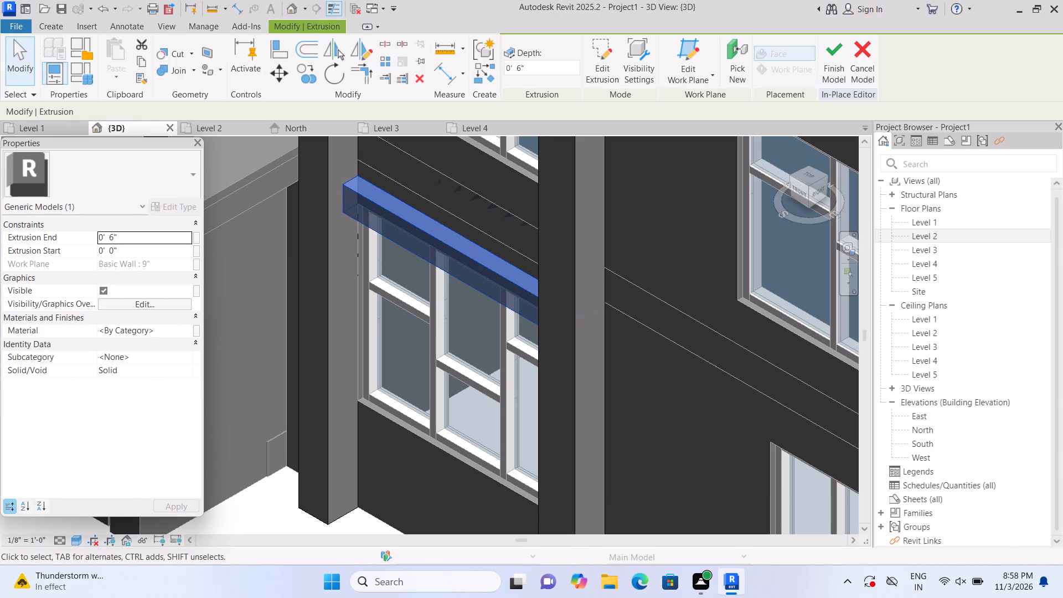
key(BackSpace)
text(1')
key(Return)
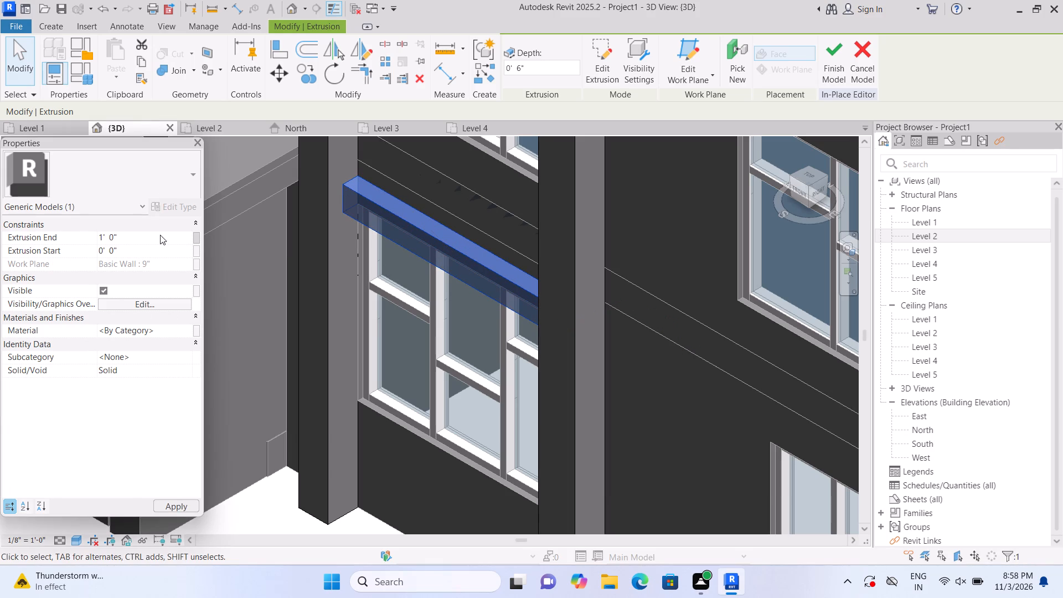
click(235, 422)
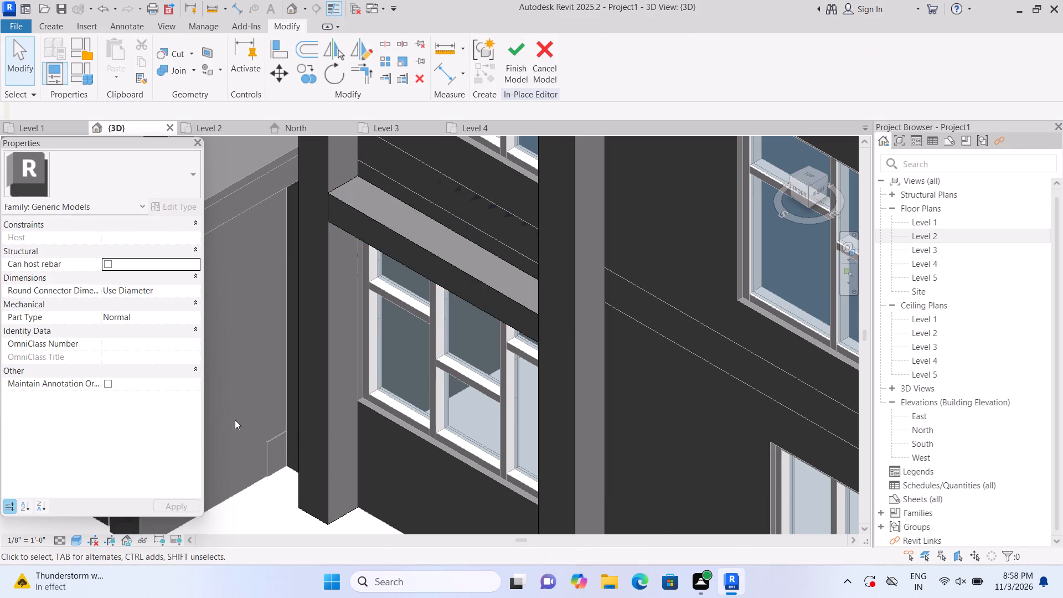
Examine the window frame with its intermediate band in the isometric view and from the front.
scroll(235, 420, down, 5)
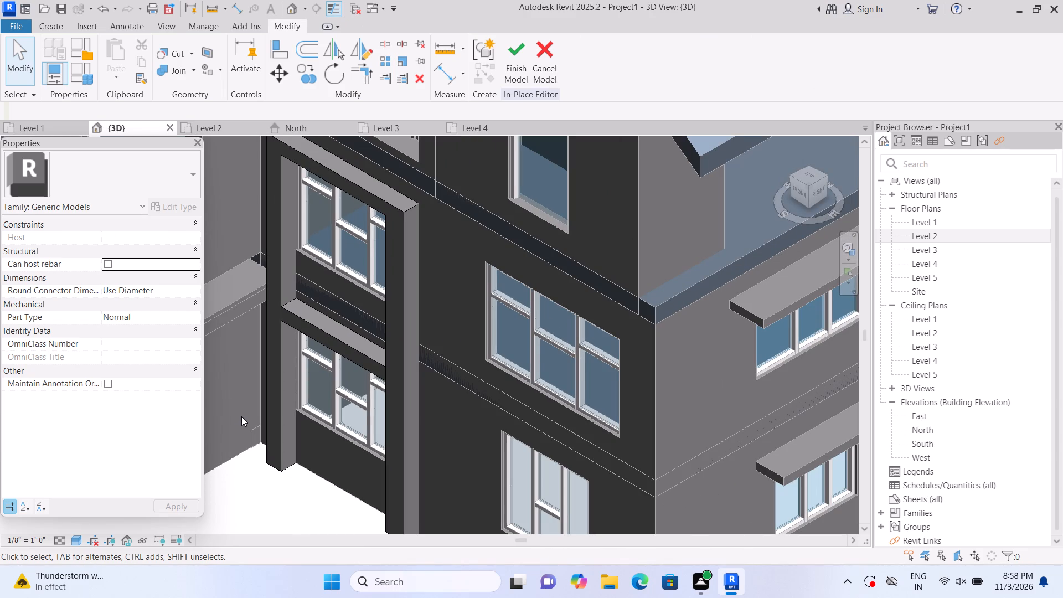
scroll(241, 416, down, 3)
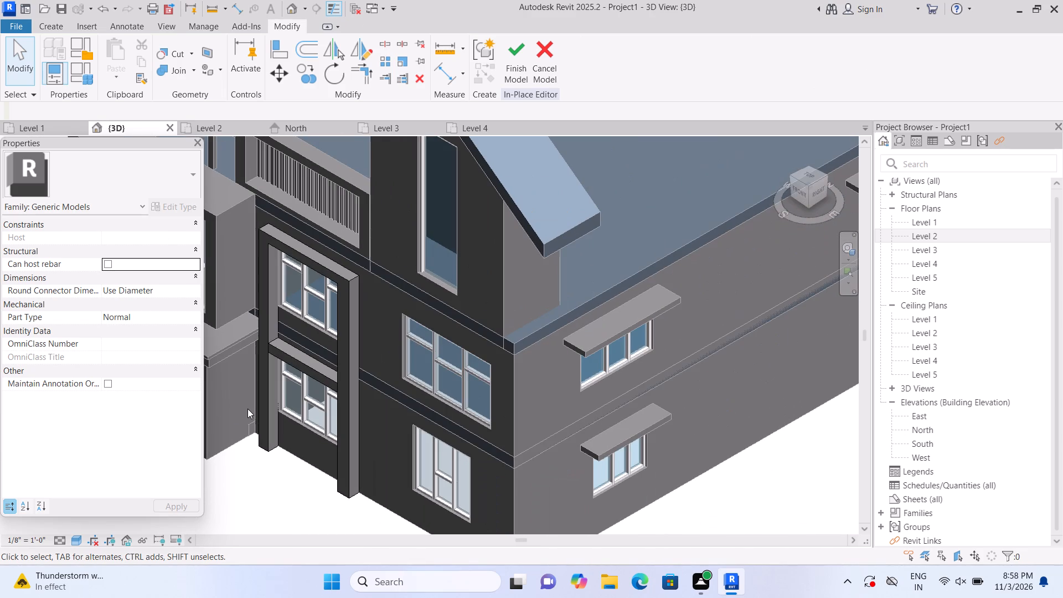
scroll(249, 409, down, 1)
middle_drag(346, 414, 342, 409)
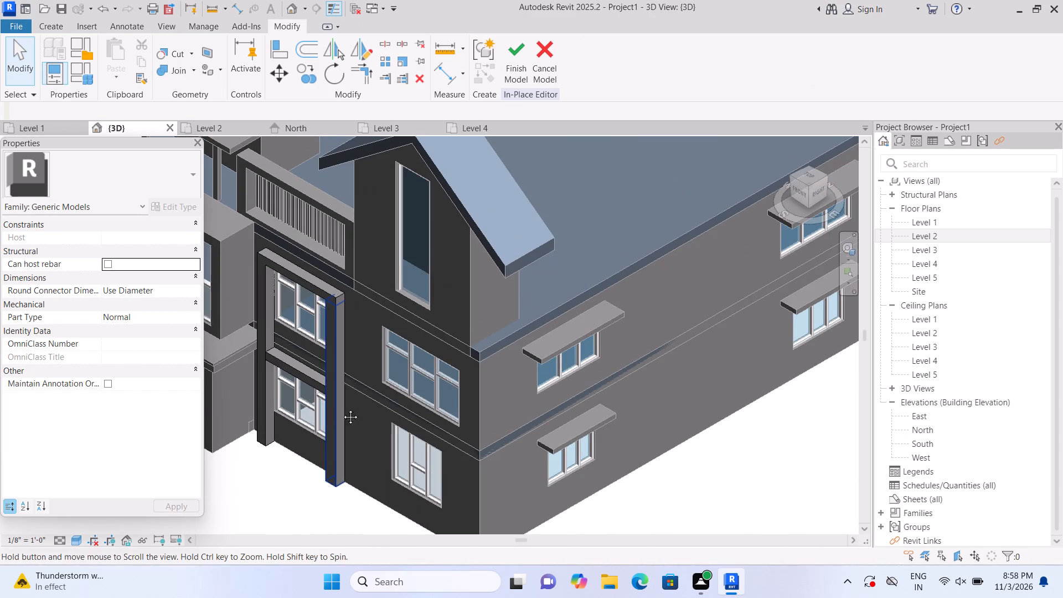
middle_drag(342, 409, 326, 365)
click(802, 195)
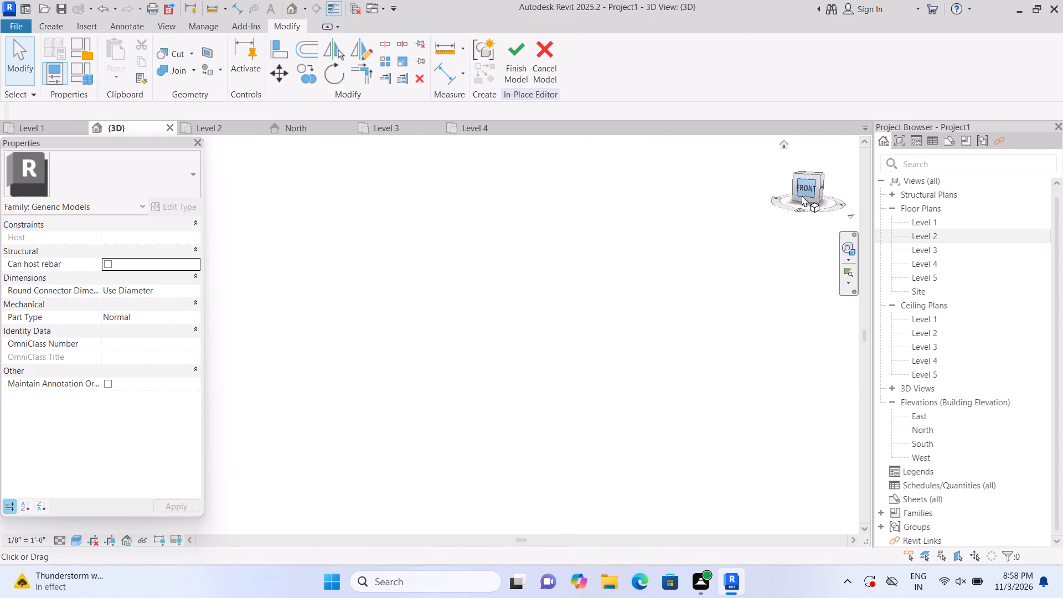
scroll(331, 367, up, 11)
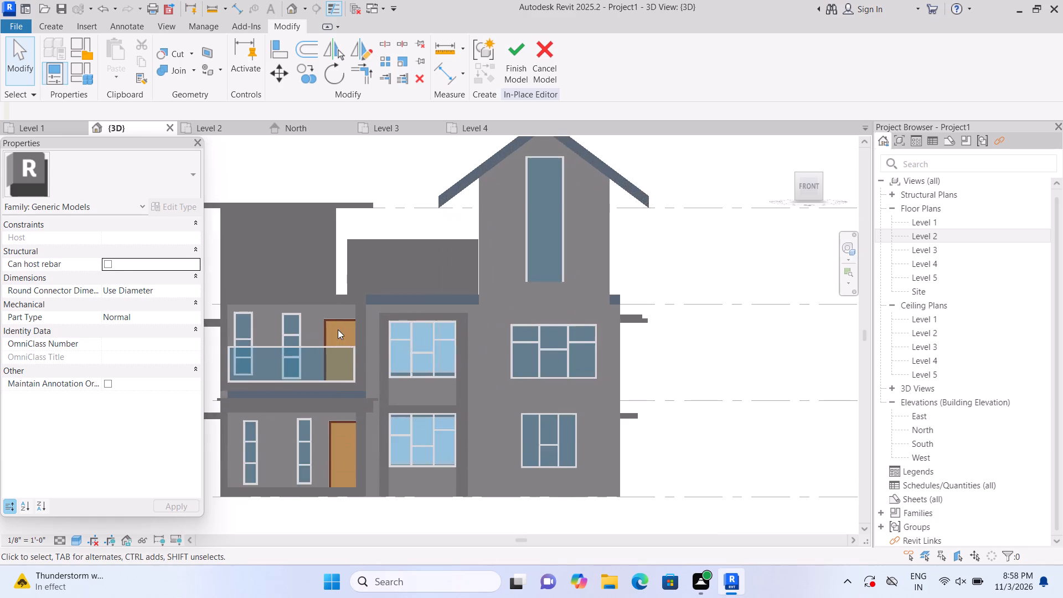
scroll(338, 329, up, 3)
middle_drag(341, 329, 399, 300)
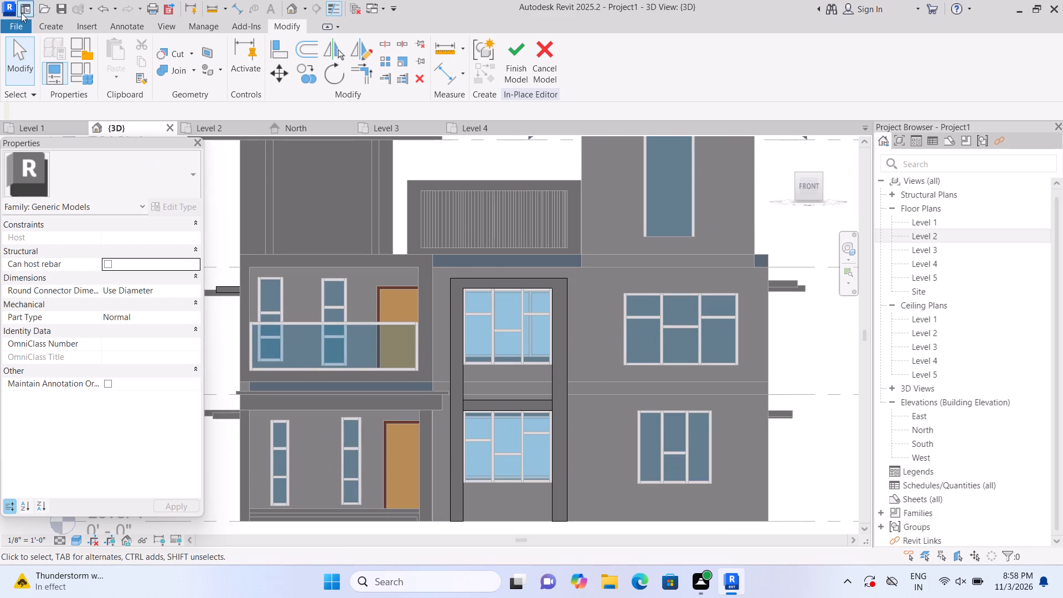
Start a solid extrusion with its work plane picked on the front wall between the stacked windows and the wide upper-floor window.
click(48, 30)
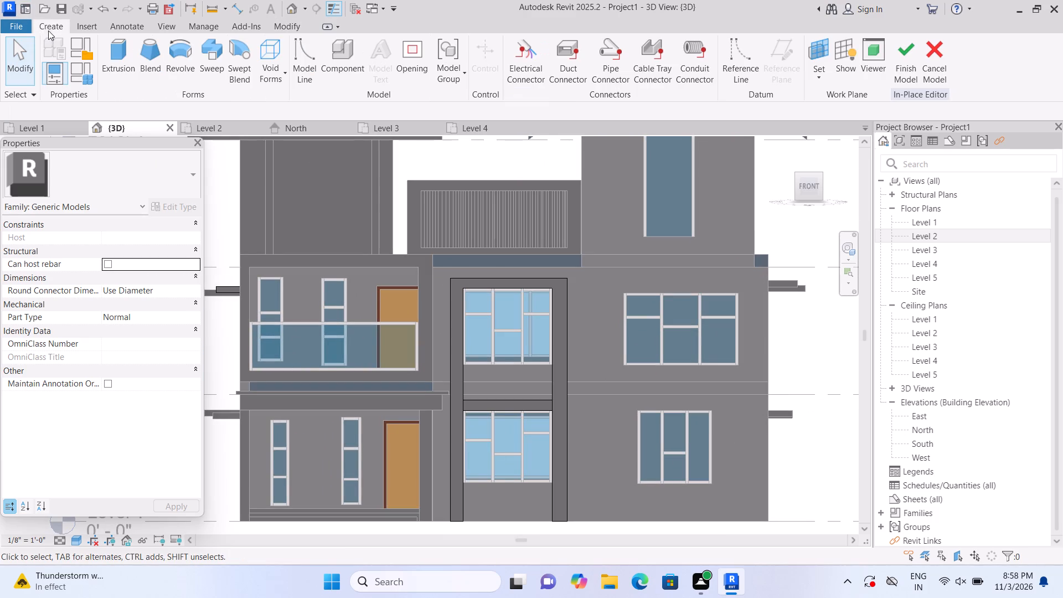
double_click(126, 69)
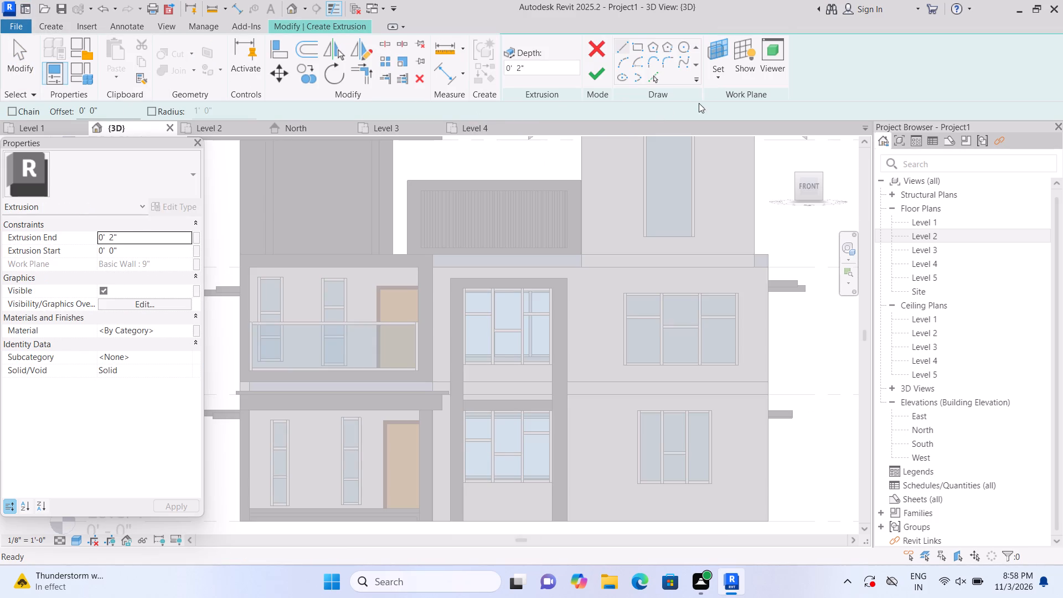
click(716, 76)
click(730, 118)
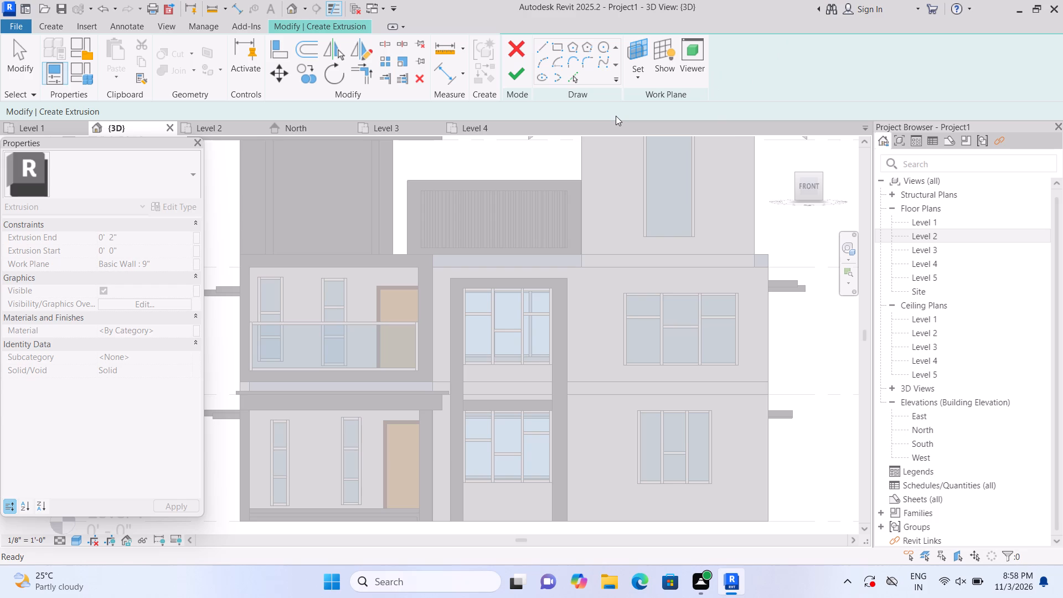
middle_drag(640, 374, 546, 355)
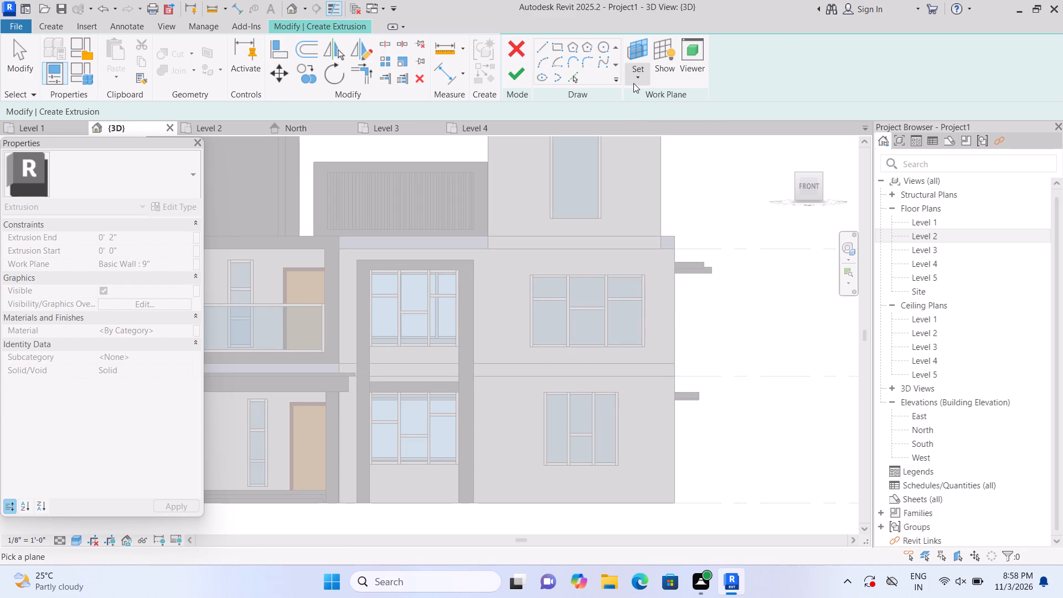
click(633, 83)
click(647, 131)
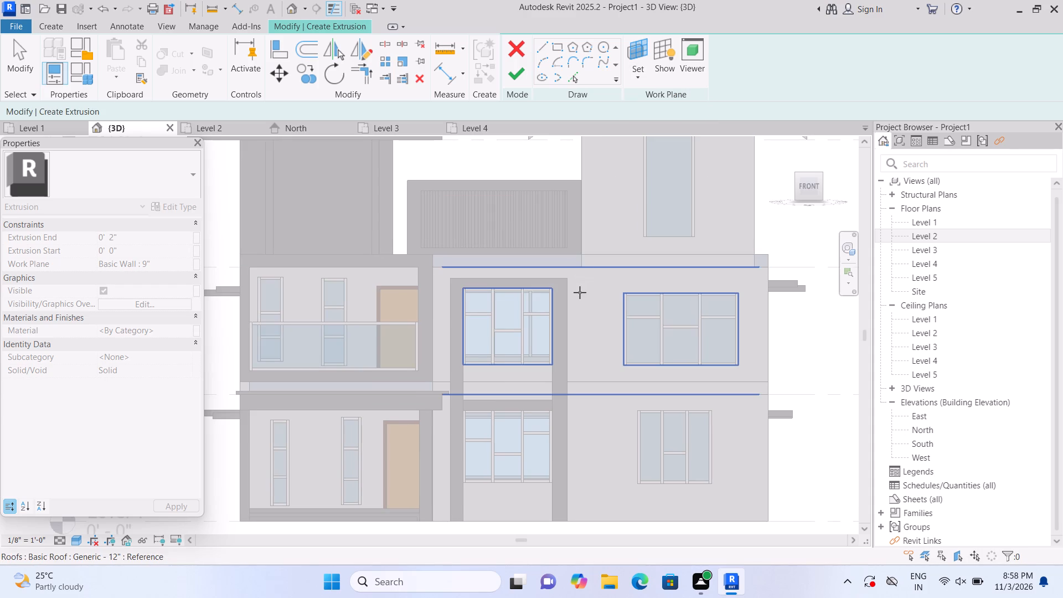
click(580, 293)
middle_drag(575, 289, 524, 290)
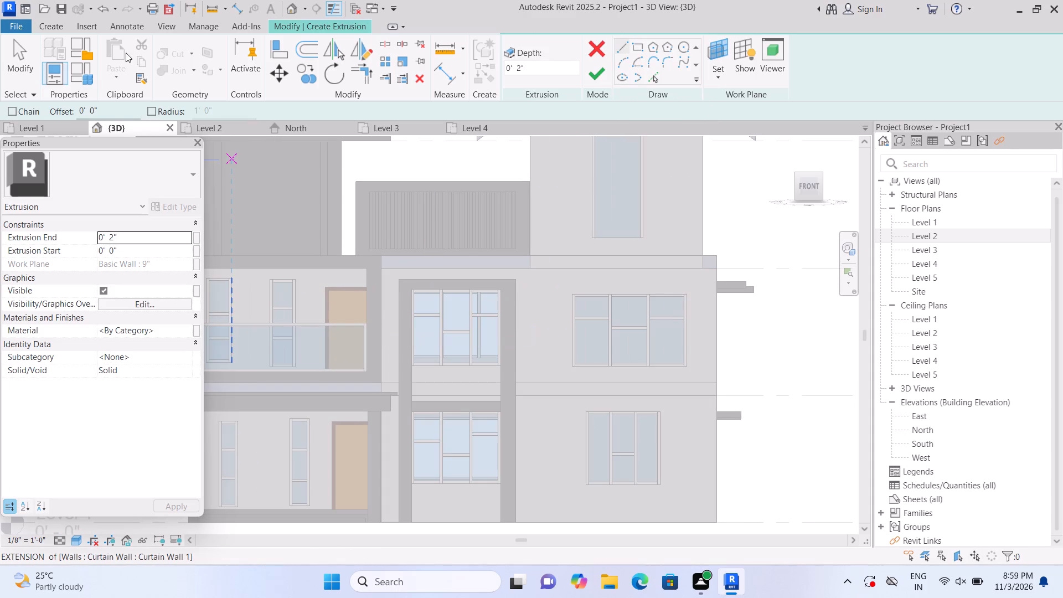
Sketch a rectangle about 13'-2" wide and 9' high around the wide upper-floor window and finish the extrusion at 2" depth.
click(636, 48)
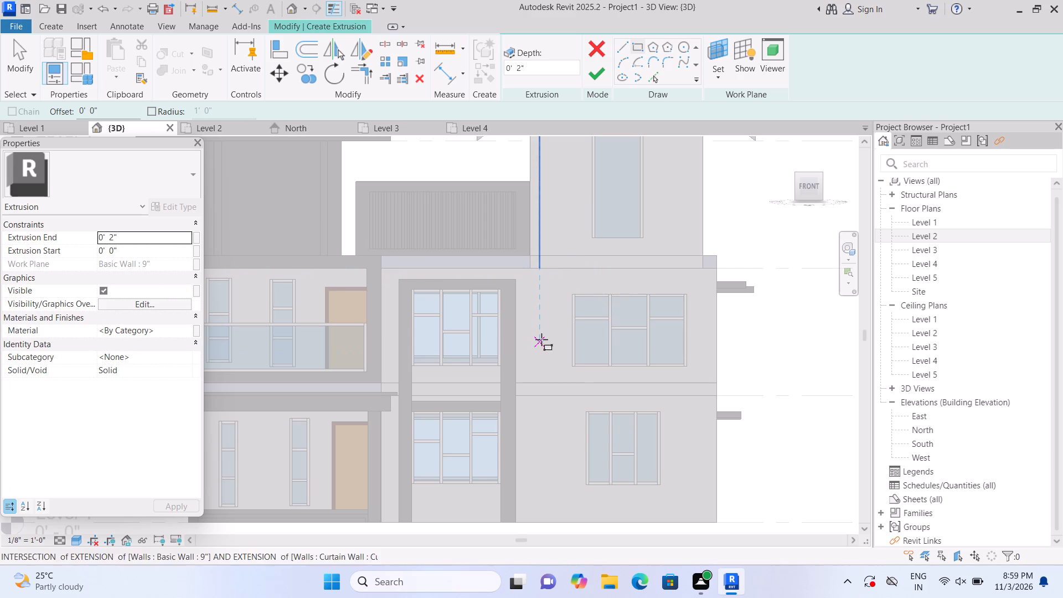
middle_drag(533, 338, 509, 323)
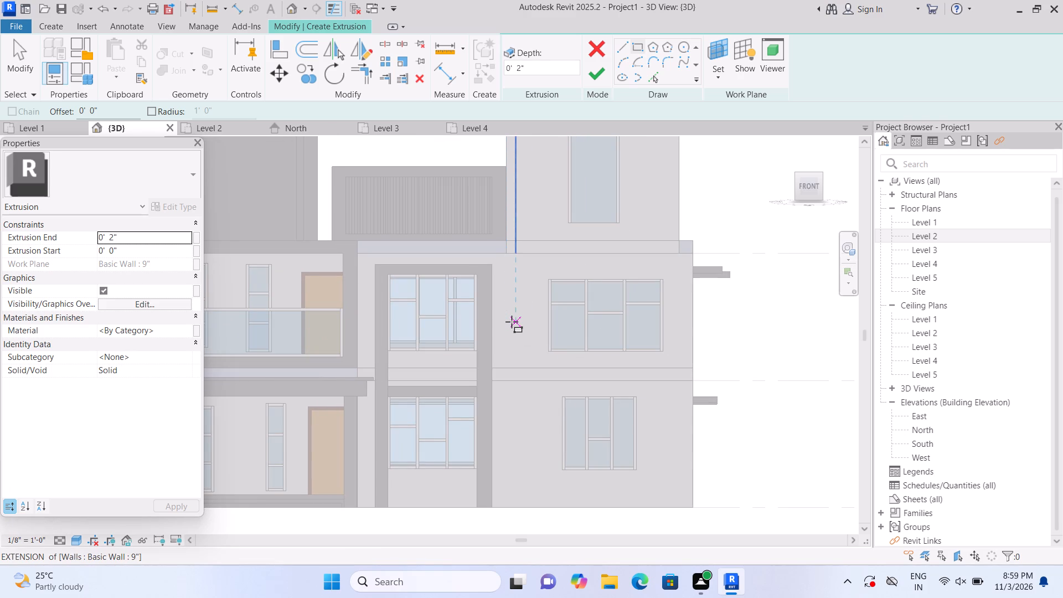
click(523, 259)
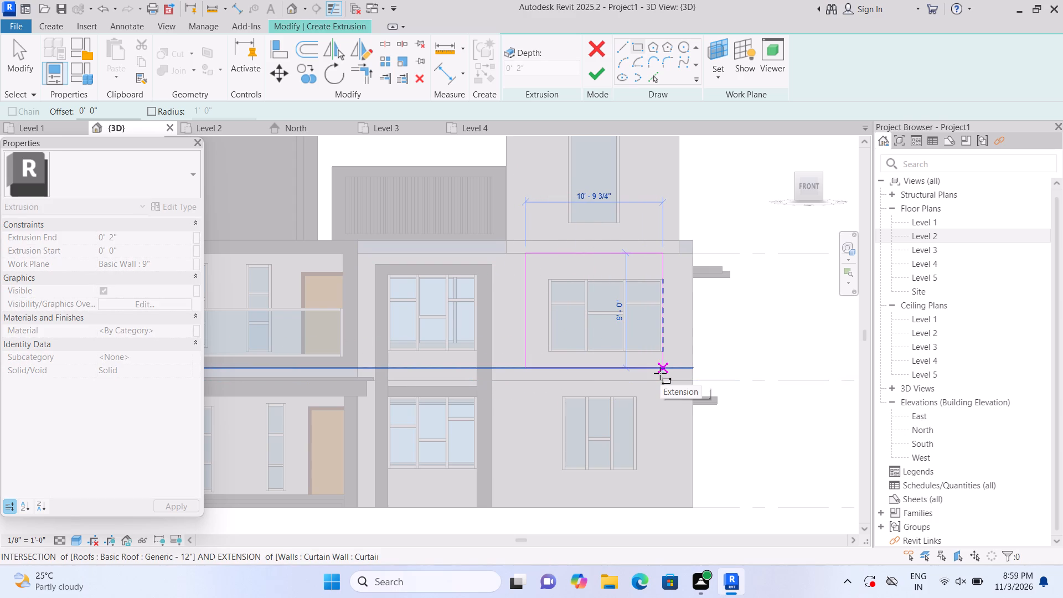
scroll(660, 373, up, 1)
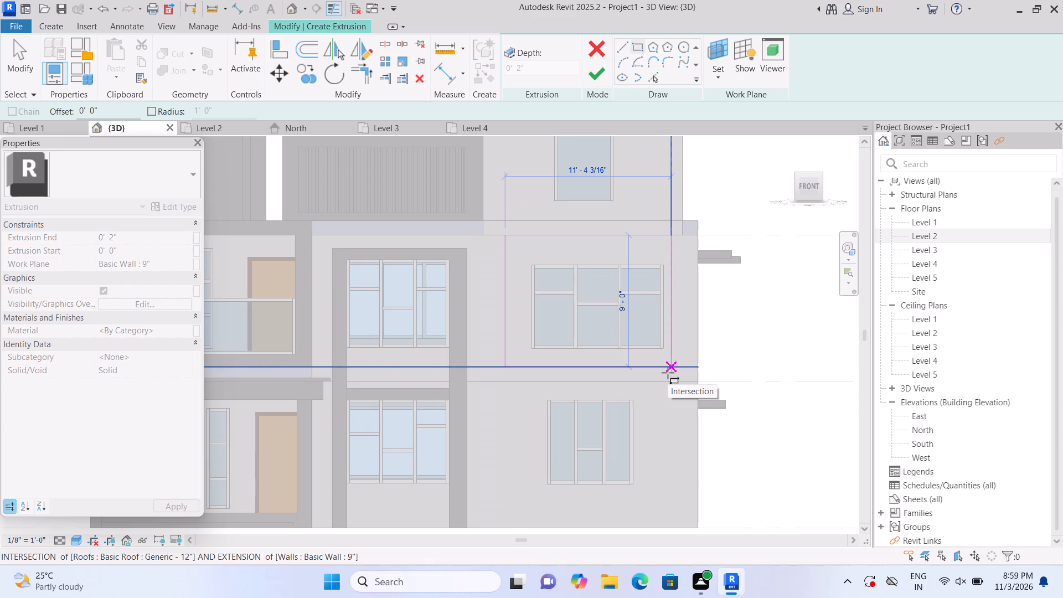
click(699, 366)
click(591, 68)
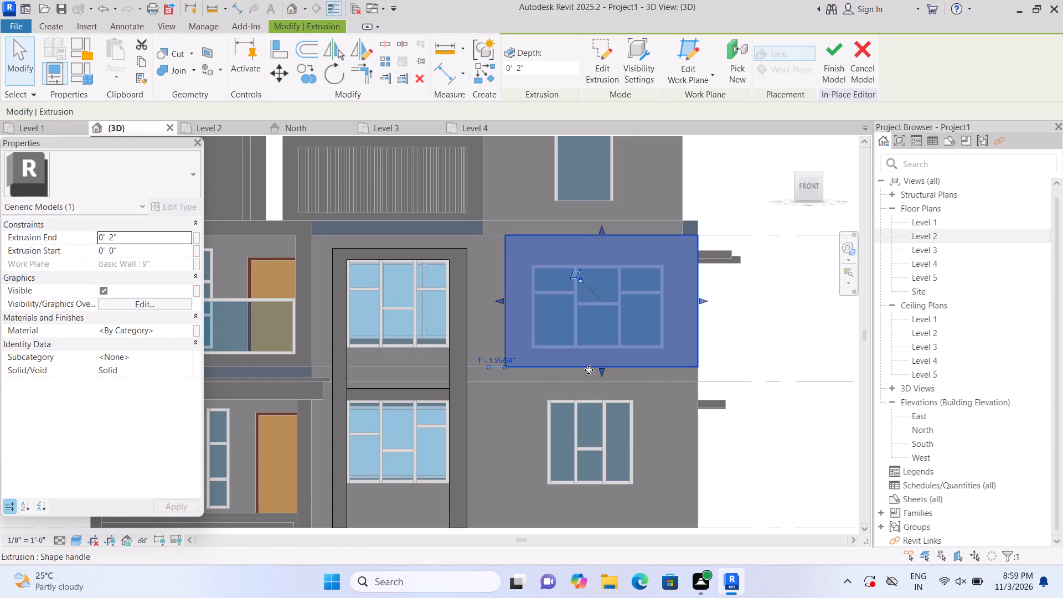
Stretch the new block's side edge nearest the stacked-window frame further towards that frame.
scroll(532, 358, up, 1)
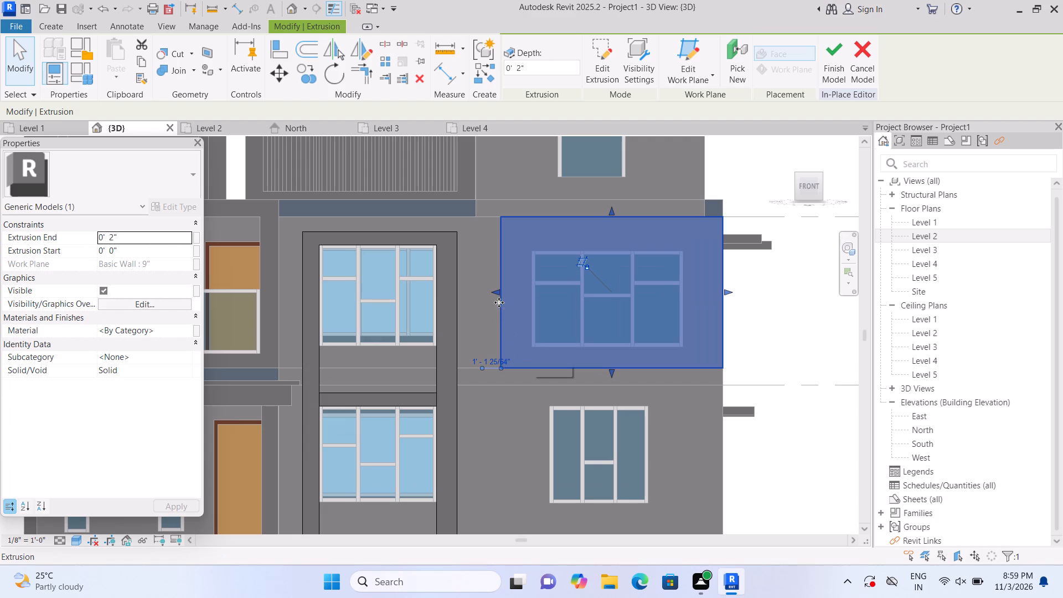
drag(496, 290, 488, 290)
click(796, 339)
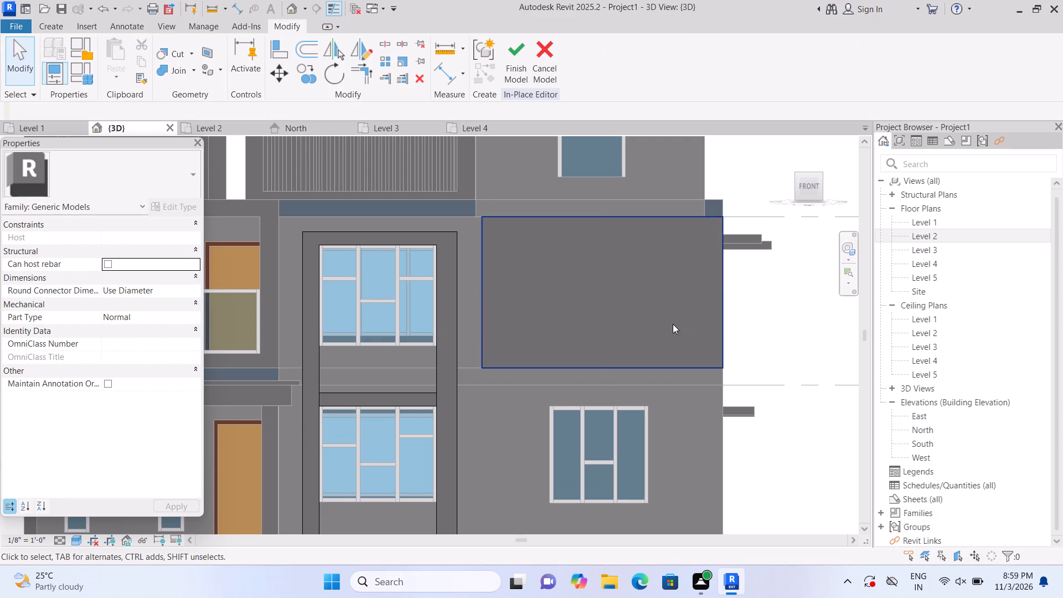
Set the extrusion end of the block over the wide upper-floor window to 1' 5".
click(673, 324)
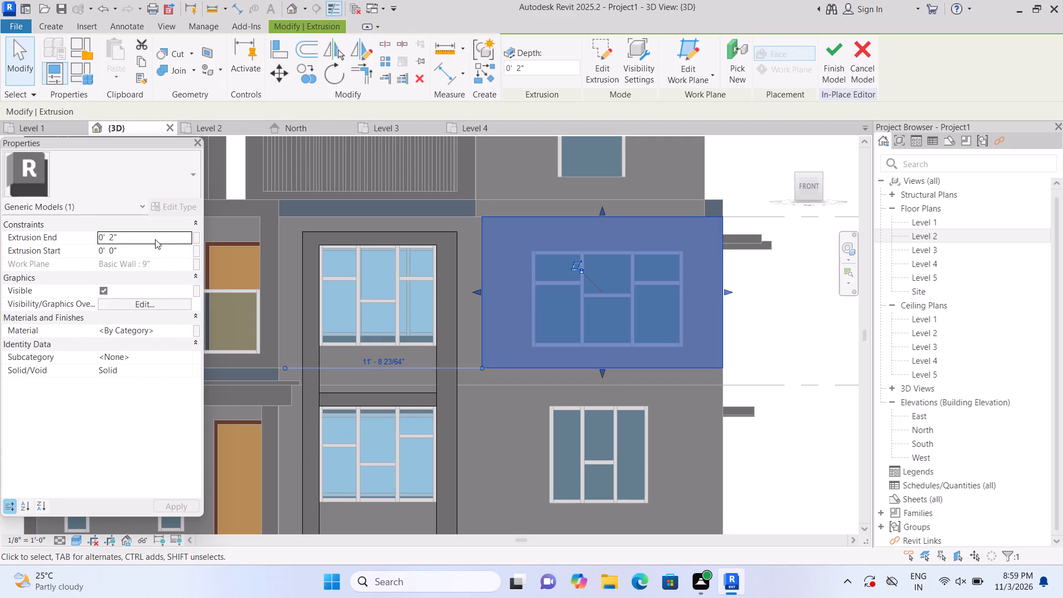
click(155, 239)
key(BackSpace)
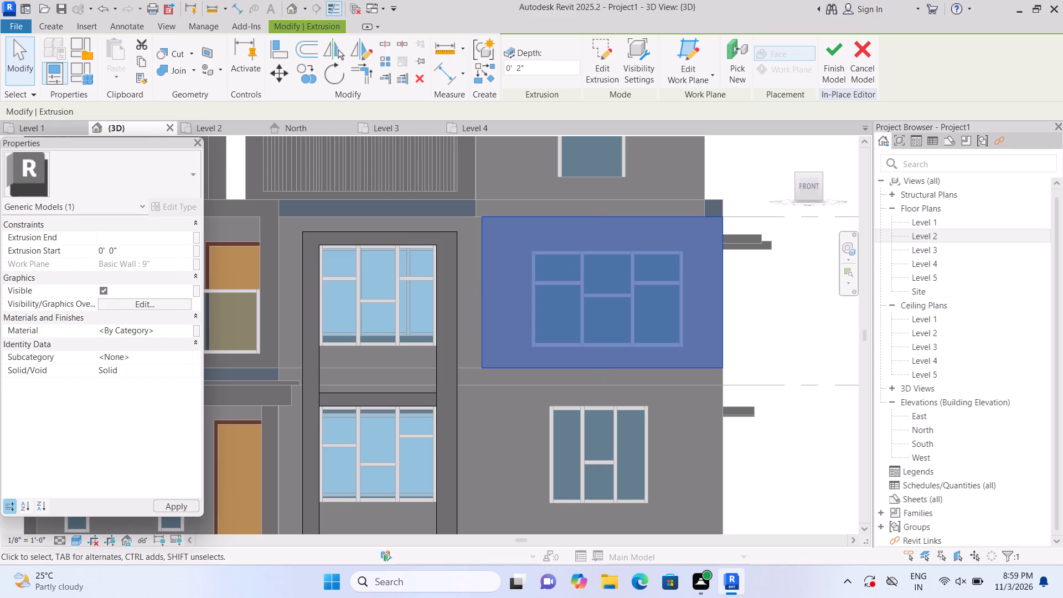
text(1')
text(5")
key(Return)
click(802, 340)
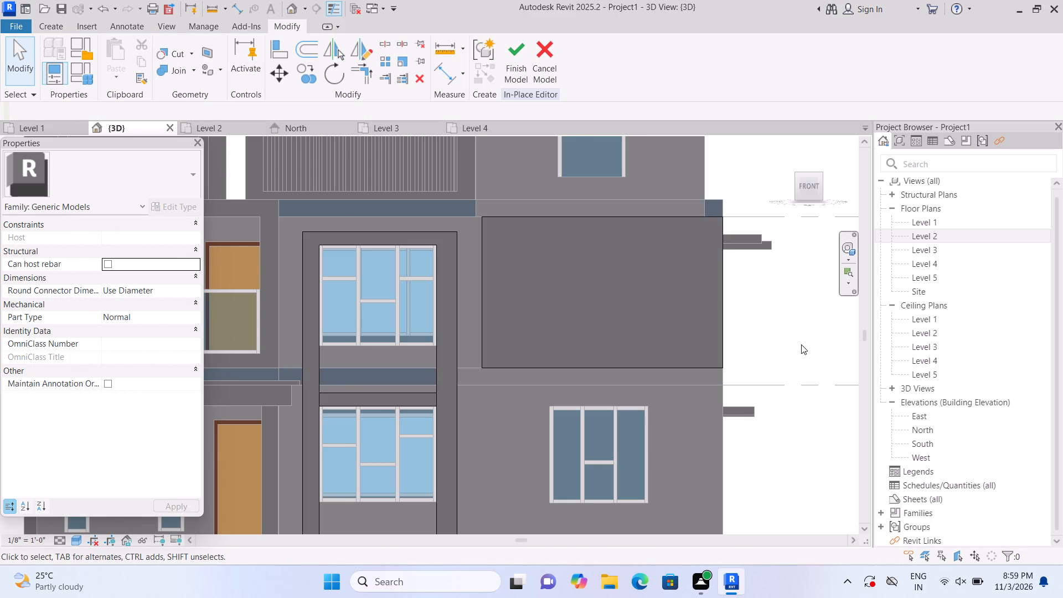
Set the extrusion end of the block over the wide upper-floor window to 2' in the isometric view.
scroll(801, 344, down, 1)
middle_drag(792, 351, 765, 352)
scroll(765, 352, down, 1)
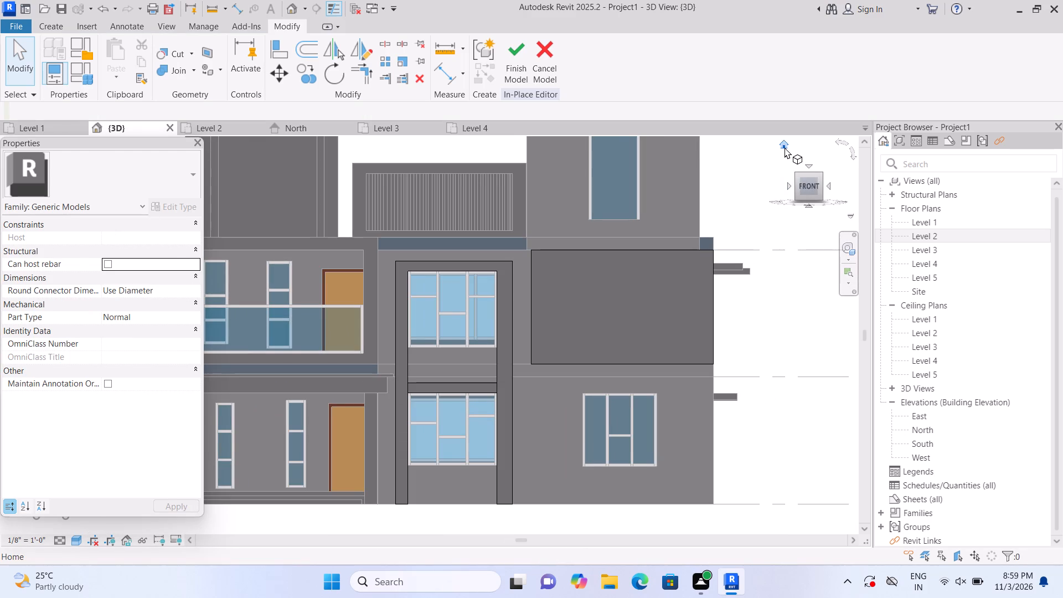
click(785, 147)
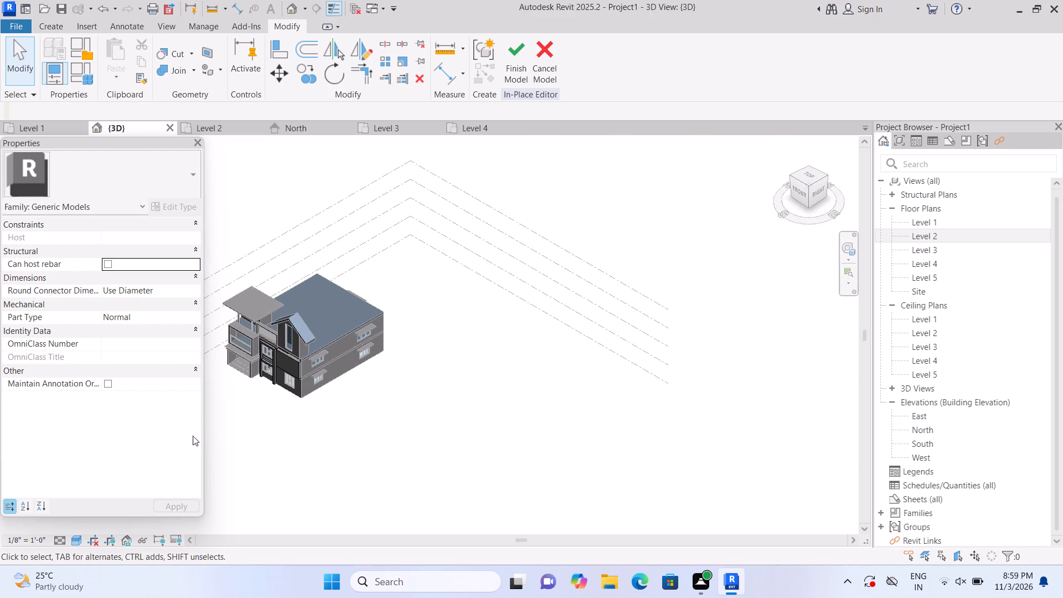
scroll(200, 431, up, 16)
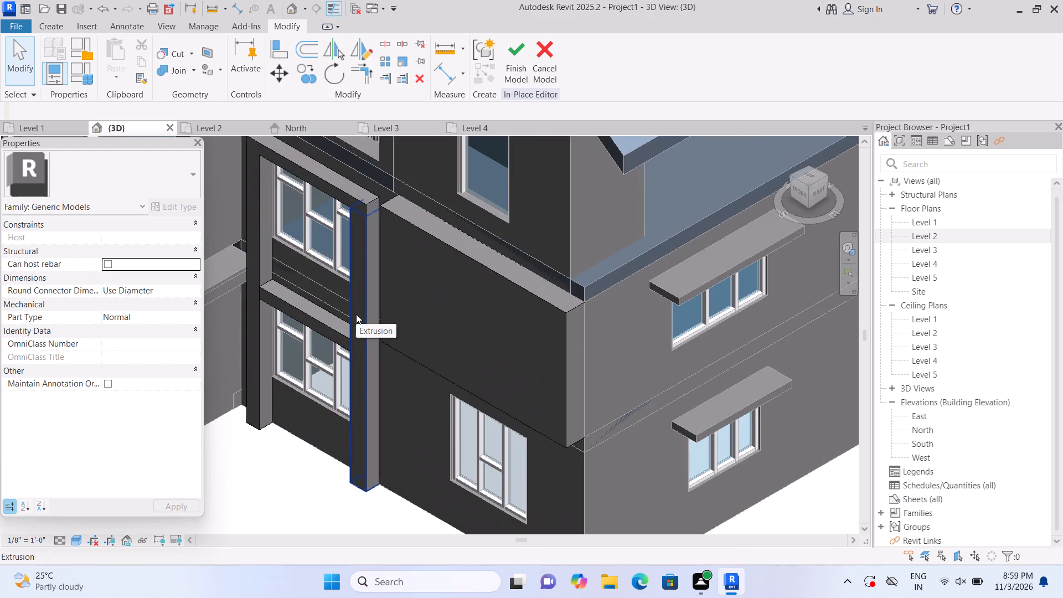
scroll(356, 315, down, 2)
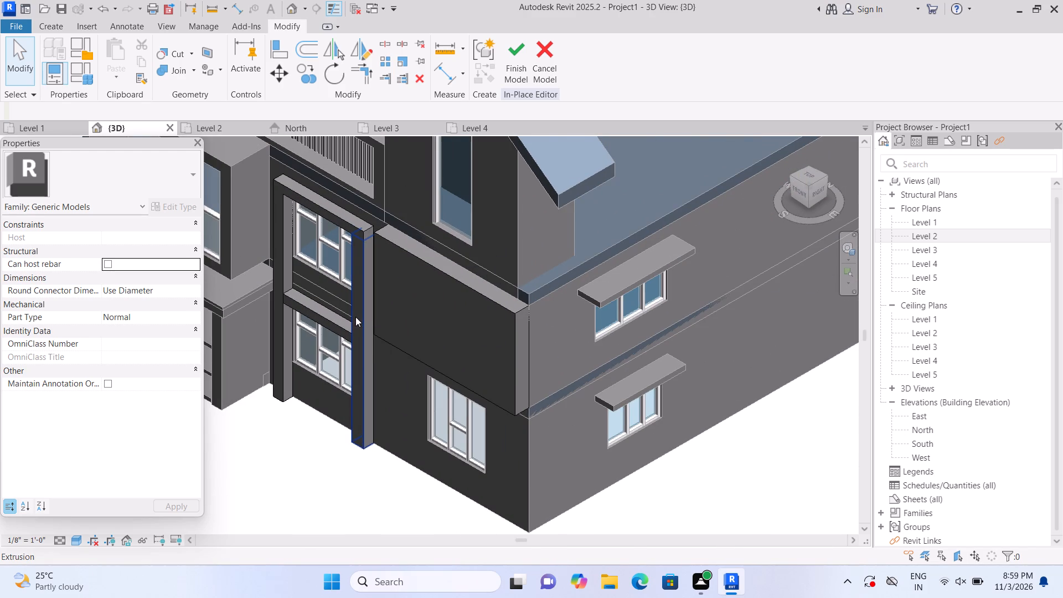
click(525, 316)
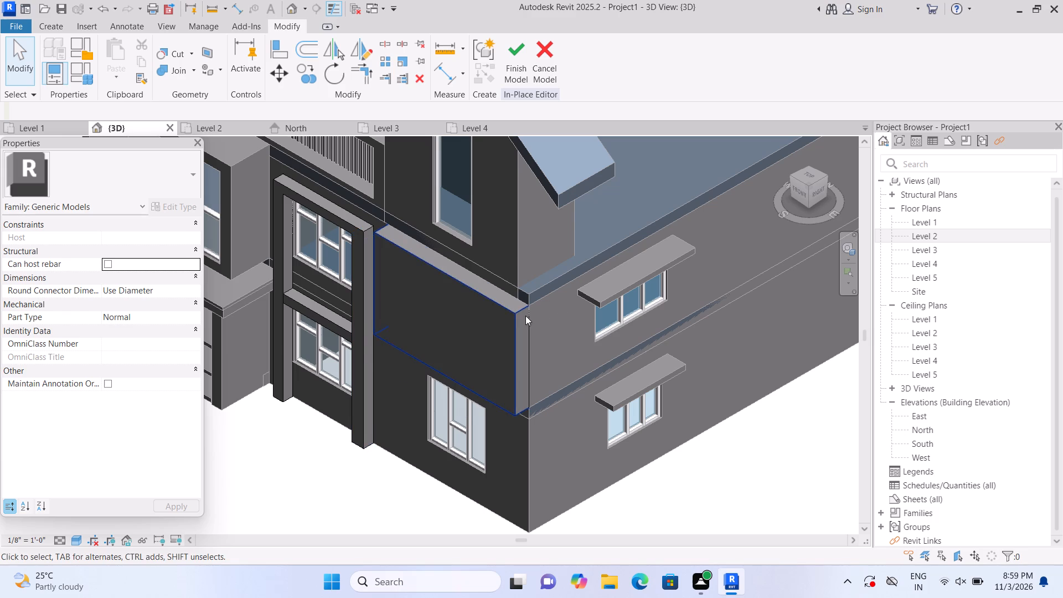
click(134, 236)
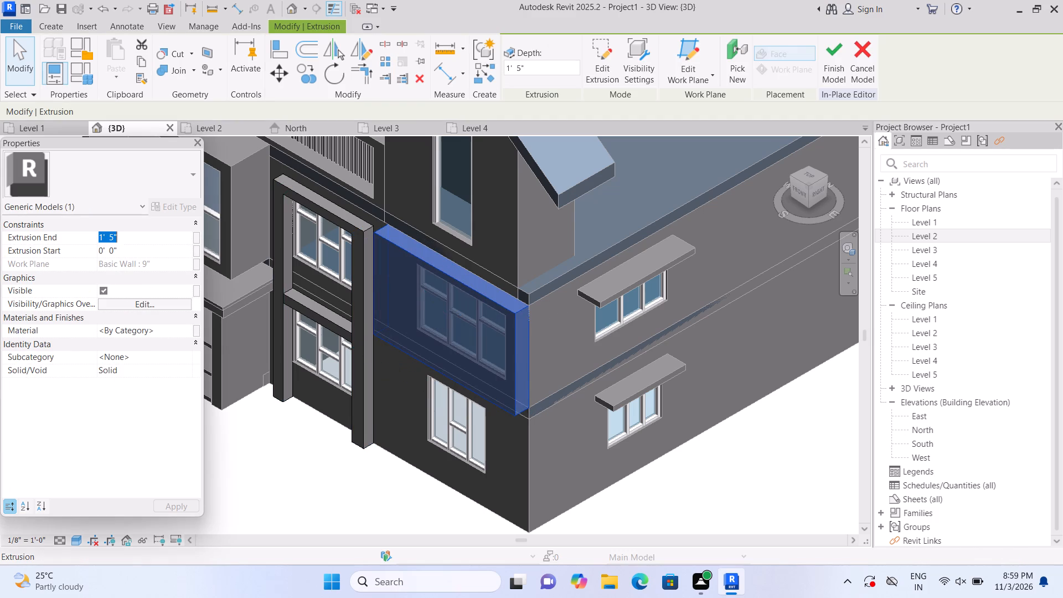
key(BackSpace)
key(2)
key(apostrophe)
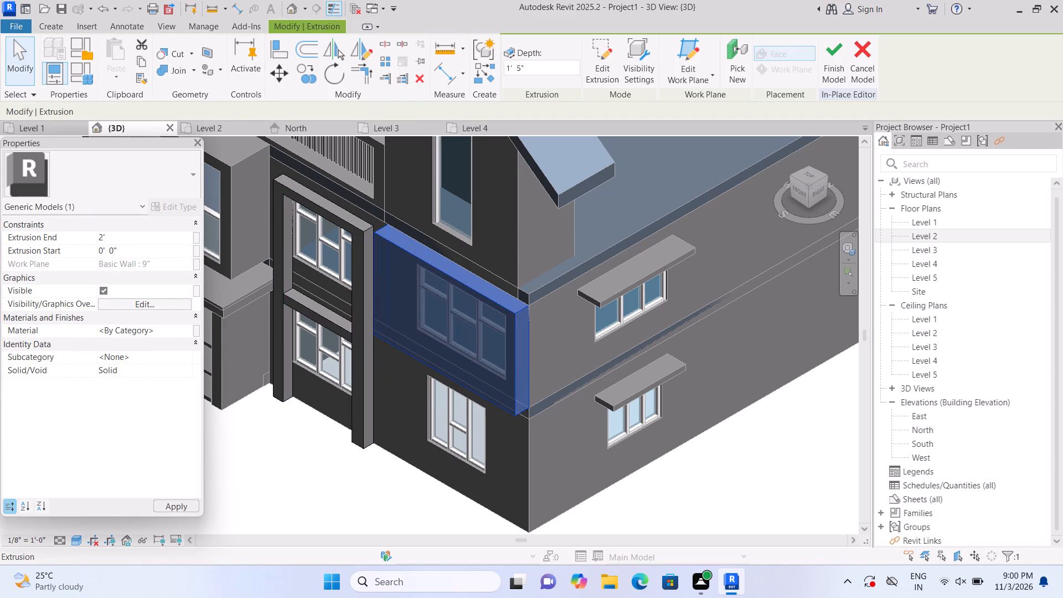
key(Return)
click(362, 523)
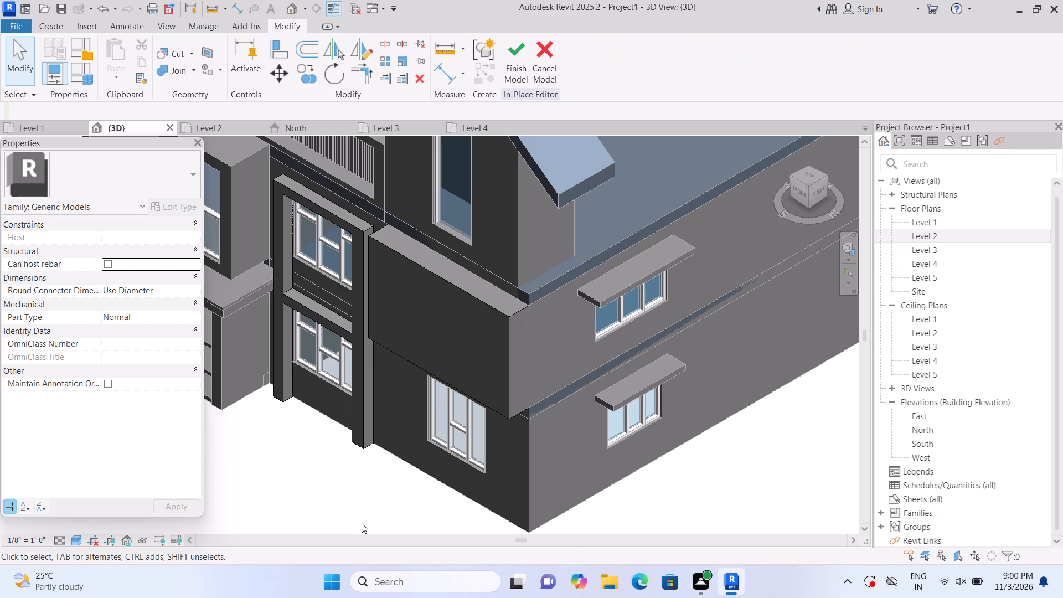
Start a void extrusion in the front view with its work plane on the front face of the upper-floor block.
click(798, 188)
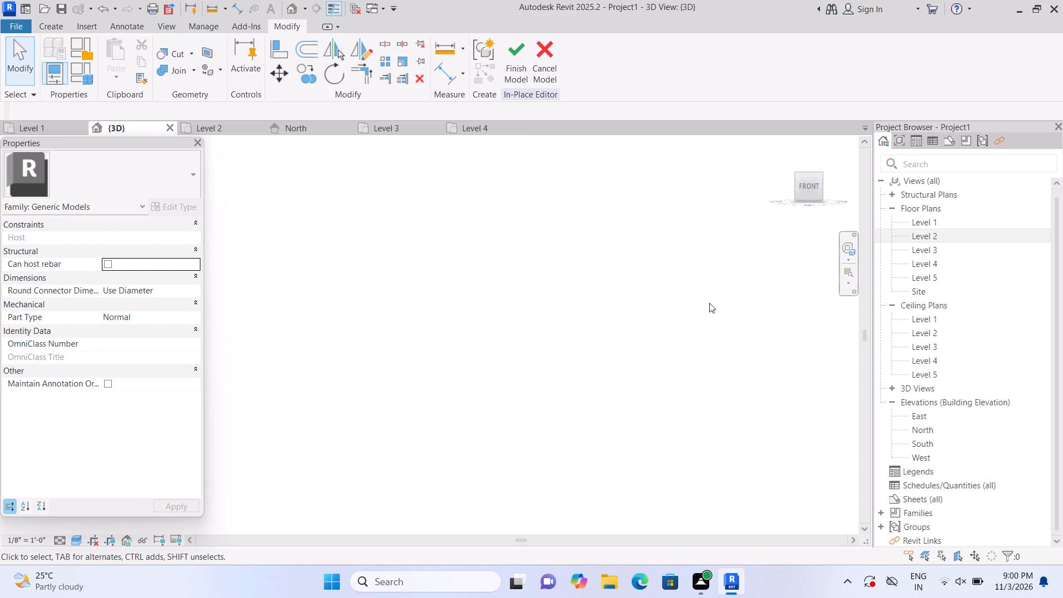
scroll(378, 382, up, 9)
scroll(298, 334, up, 1)
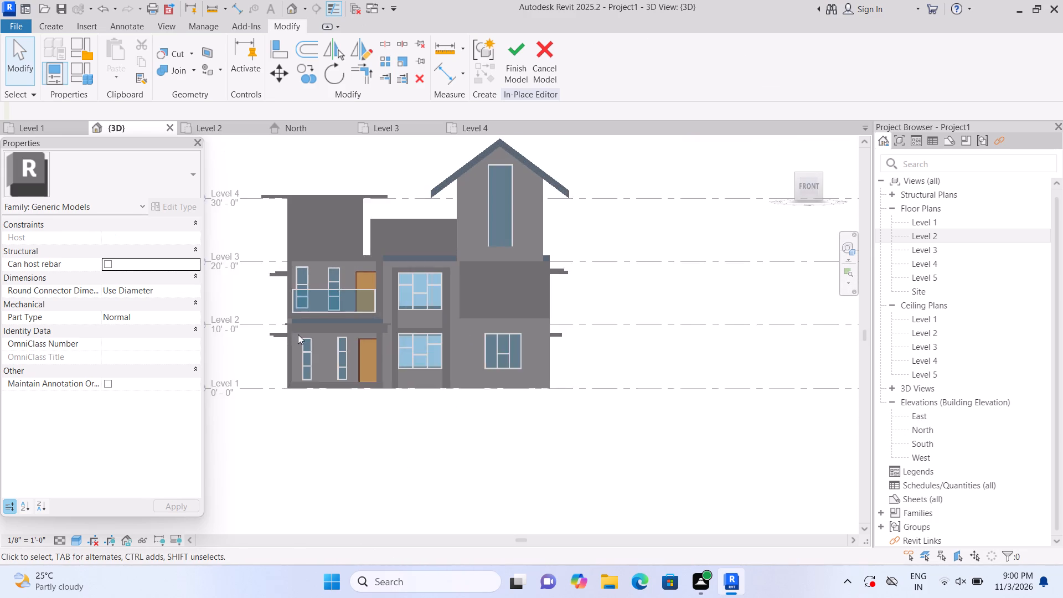
middle_drag(300, 341, 304, 414)
scroll(326, 415, up, 3)
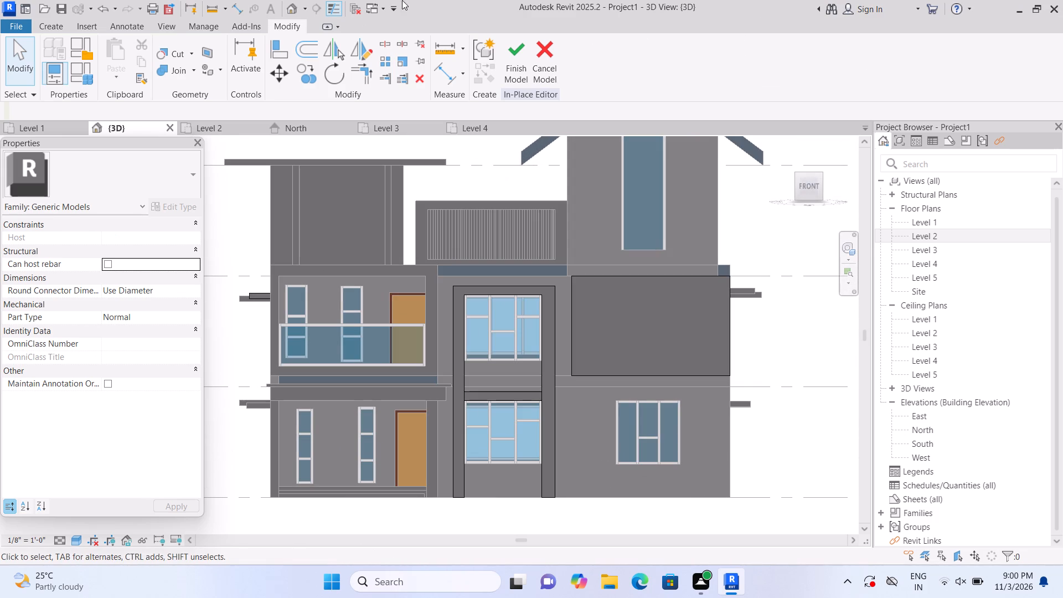
double_click(67, 20)
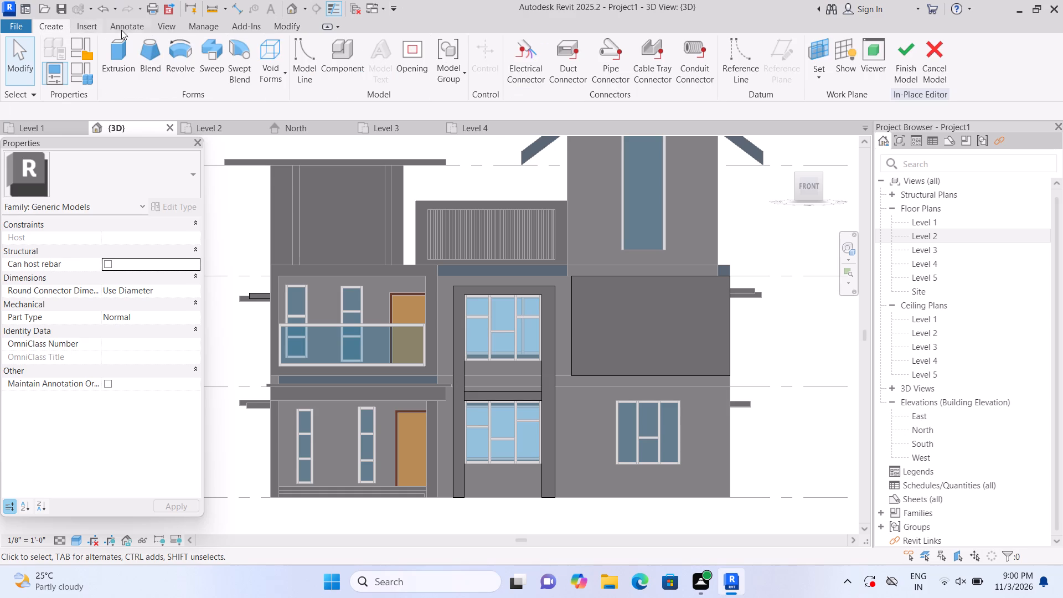
click(286, 68)
click(286, 94)
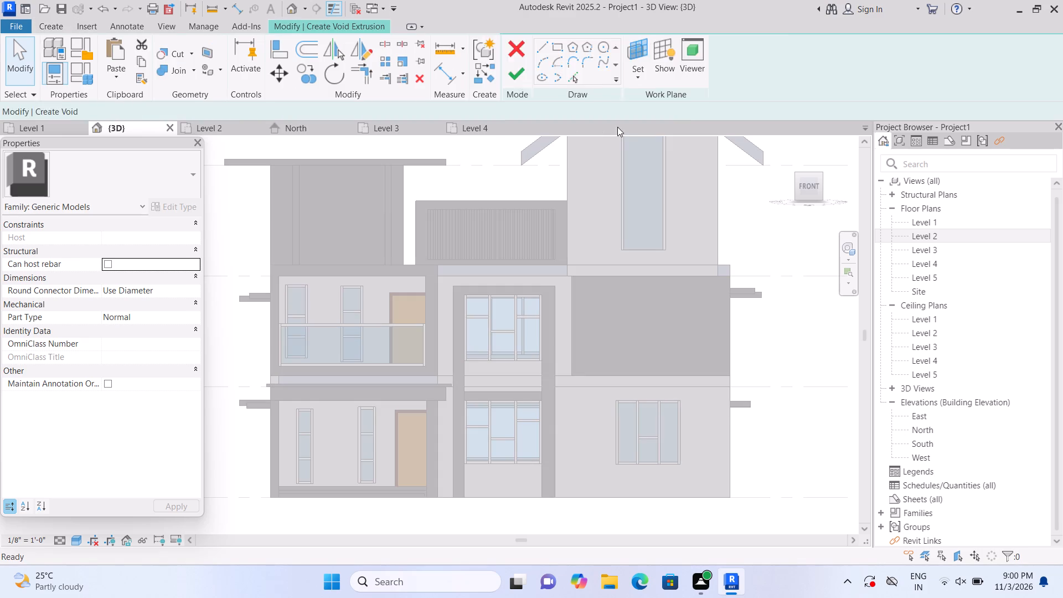
click(711, 81)
click(730, 117)
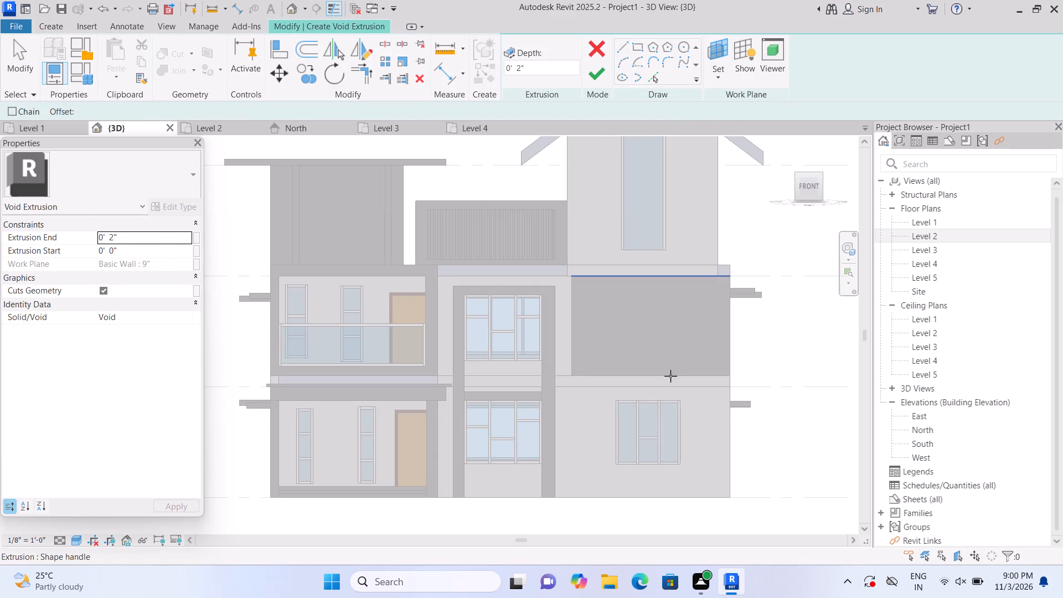
scroll(659, 434, up, 1)
click(661, 330)
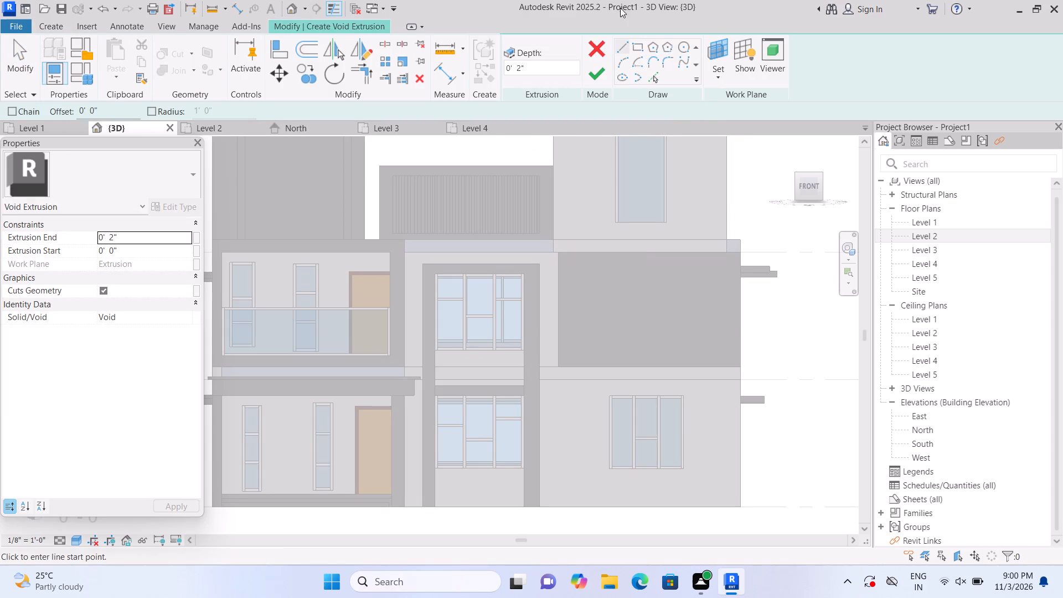
Sketch the void's rectangular profile with a 2" offset, about 9' 11" by 5' 9", inside the upper-floor block's front face and finish the sketch.
click(641, 46)
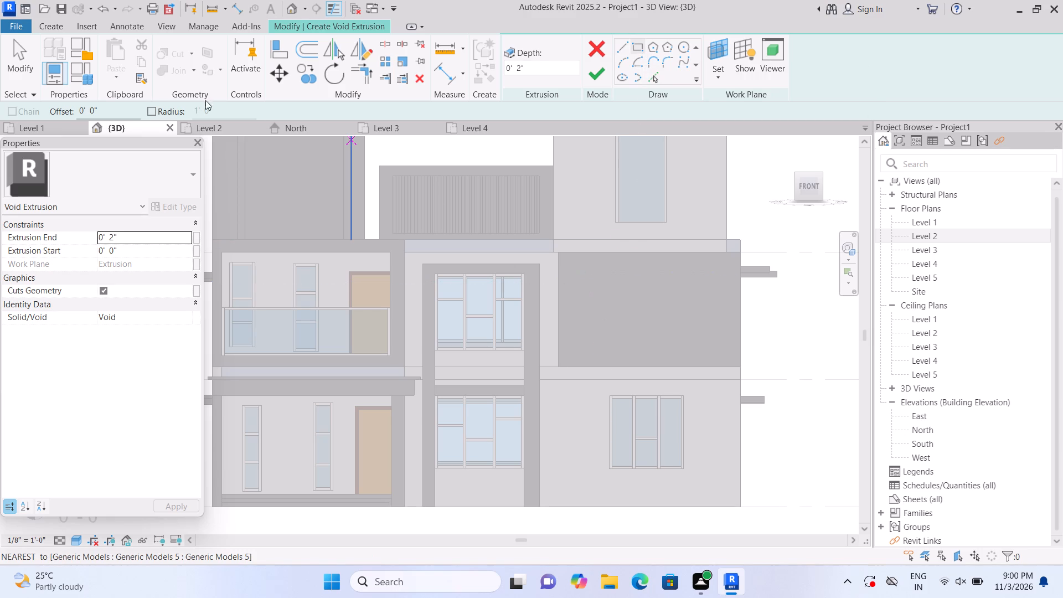
click(104, 107)
key(BackSpace)
key(BackSpace)
key(BackSpace)
key(BackSpace)
key(BackSpace)
key(BackSpace)
key(BackSpace)
key(BackSpace)
key(BackSpace)
text(2")
key(Return)
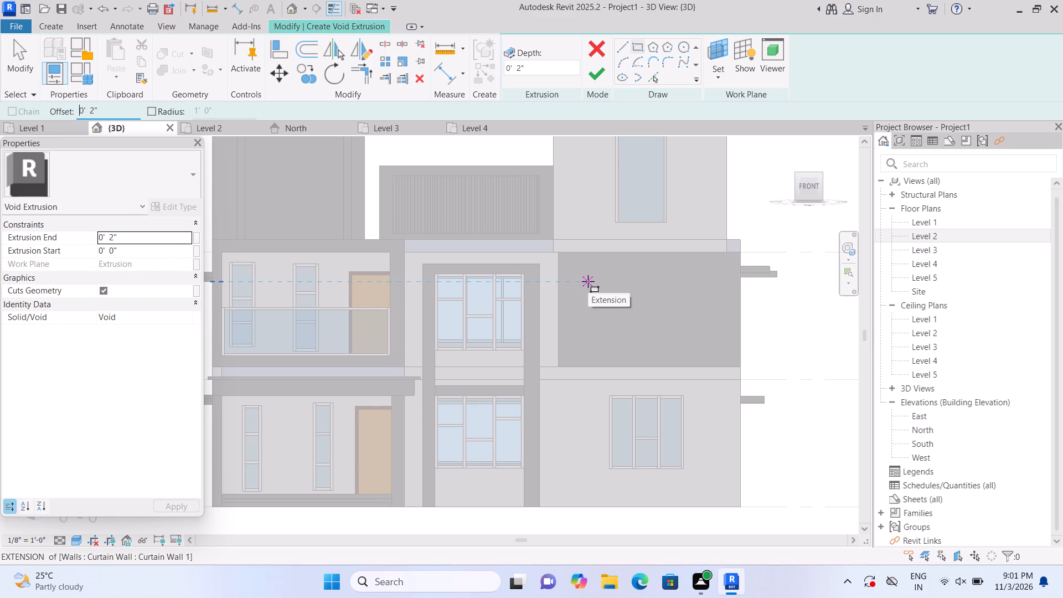
click(588, 281)
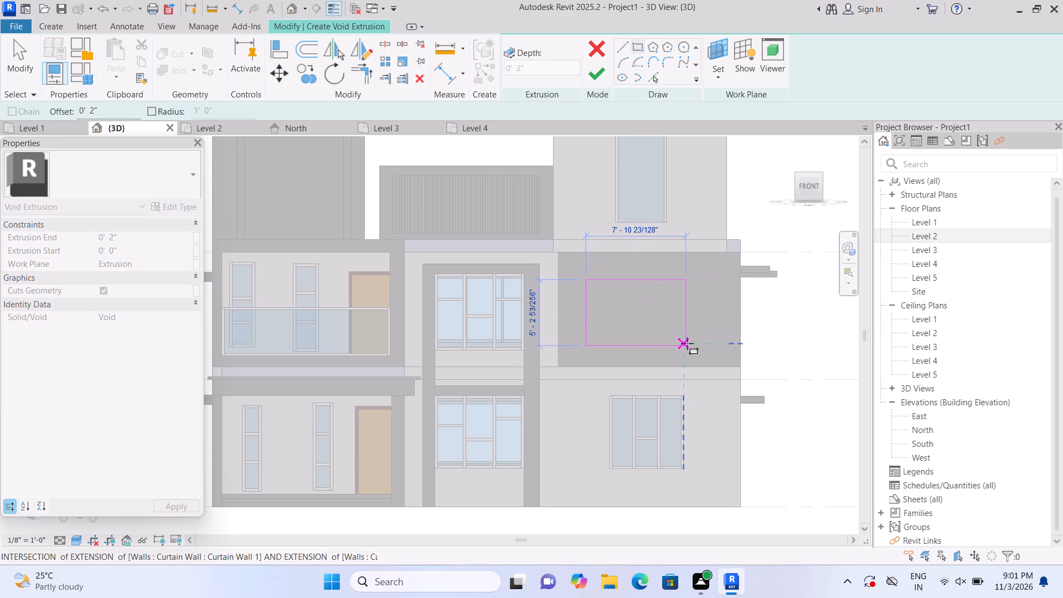
click(712, 352)
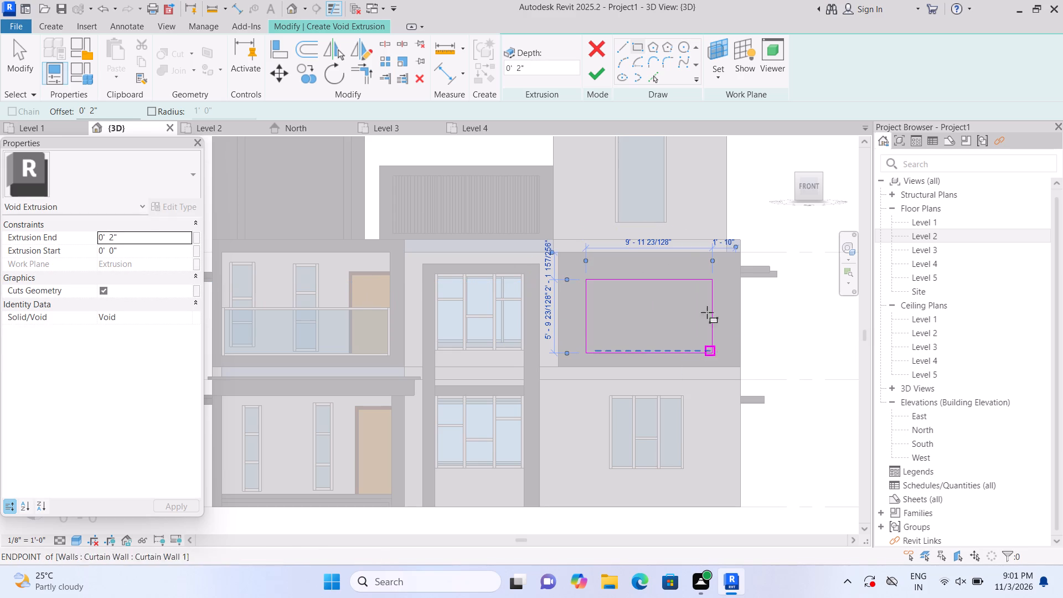
click(591, 73)
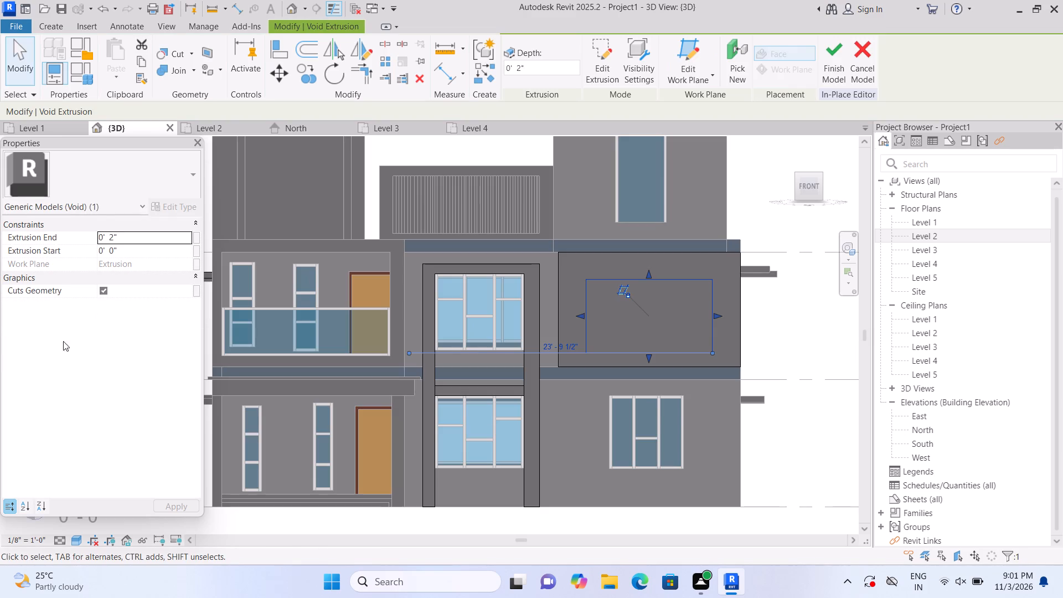
Set the void extrusion's end to 2' so it cuts through the upper-floor block in front of the window.
click(142, 239)
key(BackSpace)
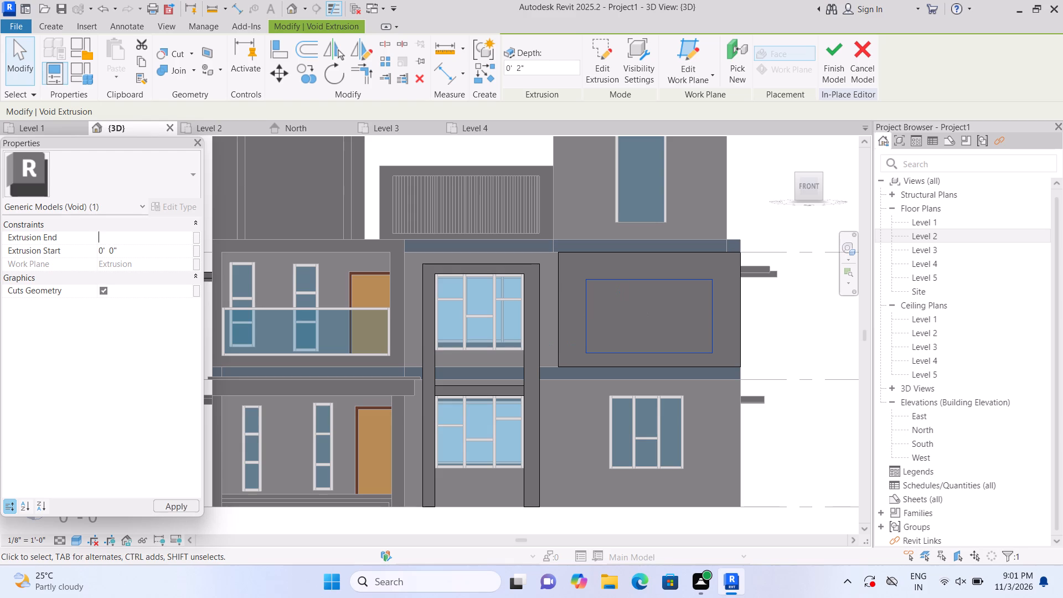
text(2')
key(Return)
click(842, 334)
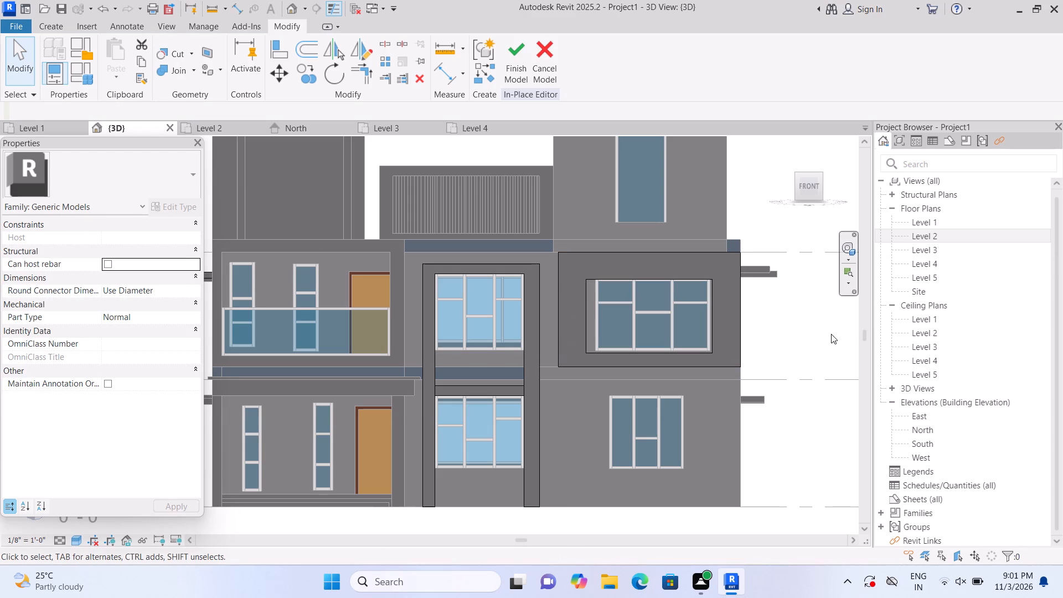
Stretch the void's top edge slightly upward above the upper-floor window.
scroll(792, 313, up, 1)
scroll(705, 303, up, 1)
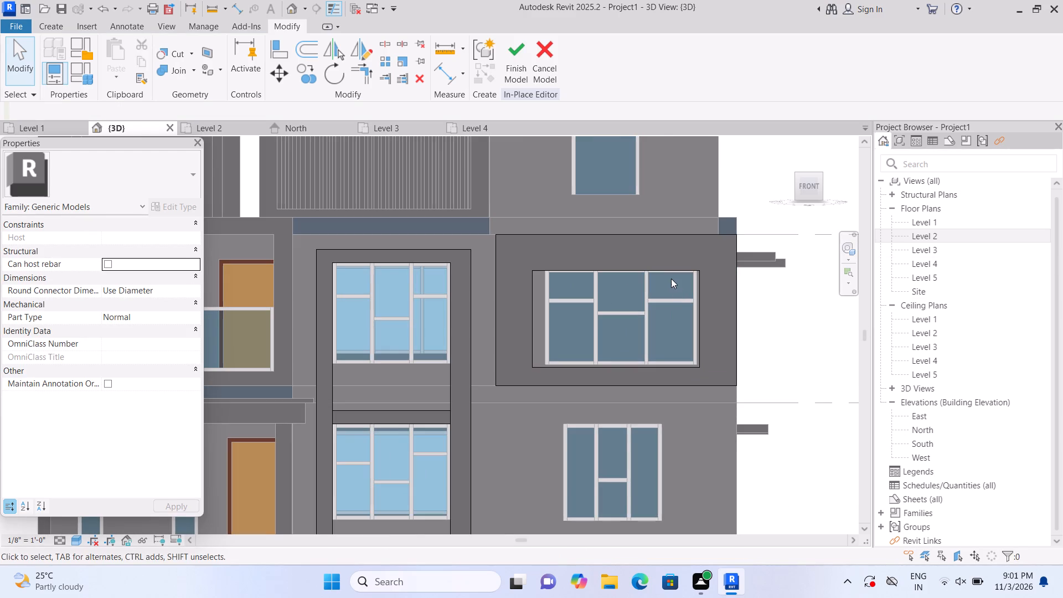
scroll(670, 277, up, 1)
click(667, 272)
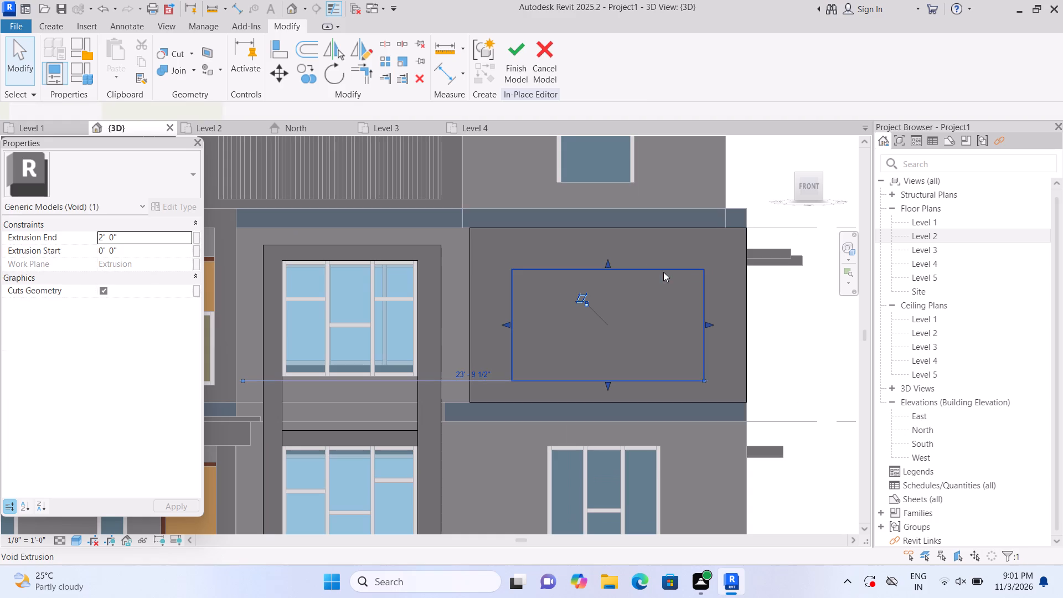
drag(605, 263, 603, 254)
click(804, 348)
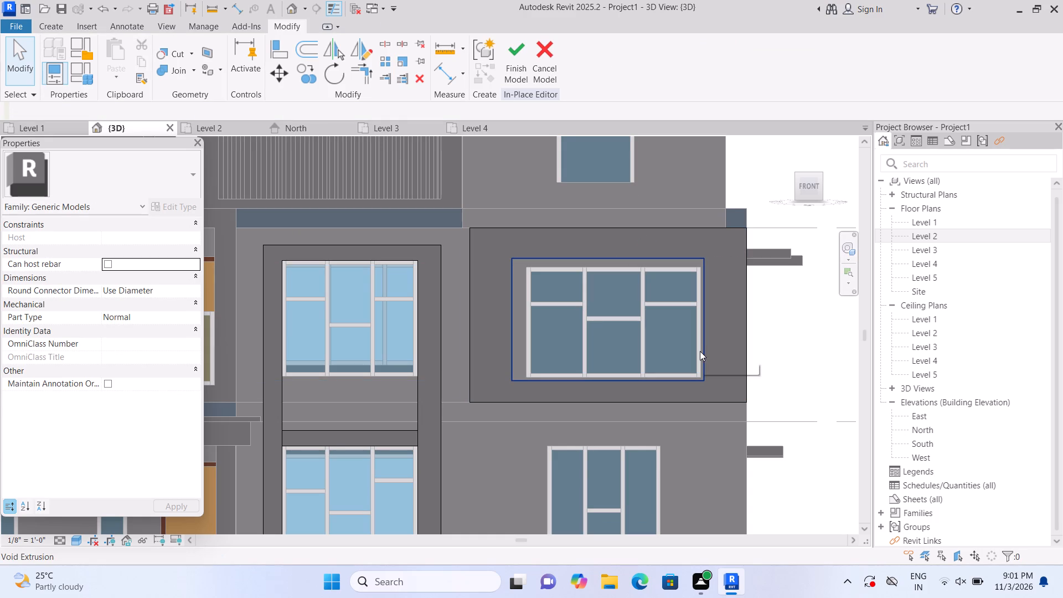
Stretch the void's side edge nearest the stacked-window frame slightly outward towards that frame.
scroll(695, 353, up, 1)
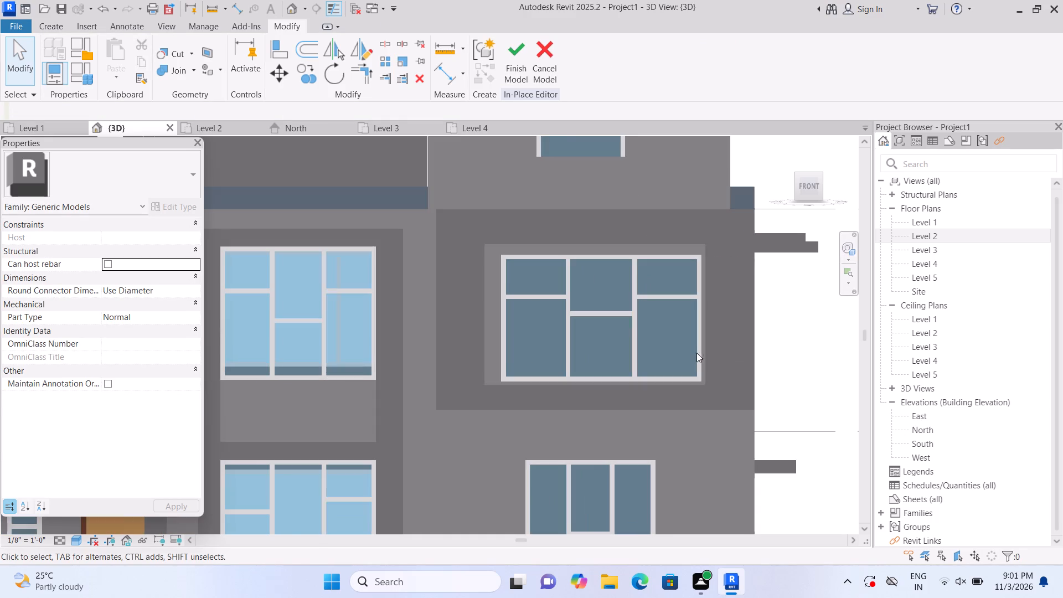
click(703, 346)
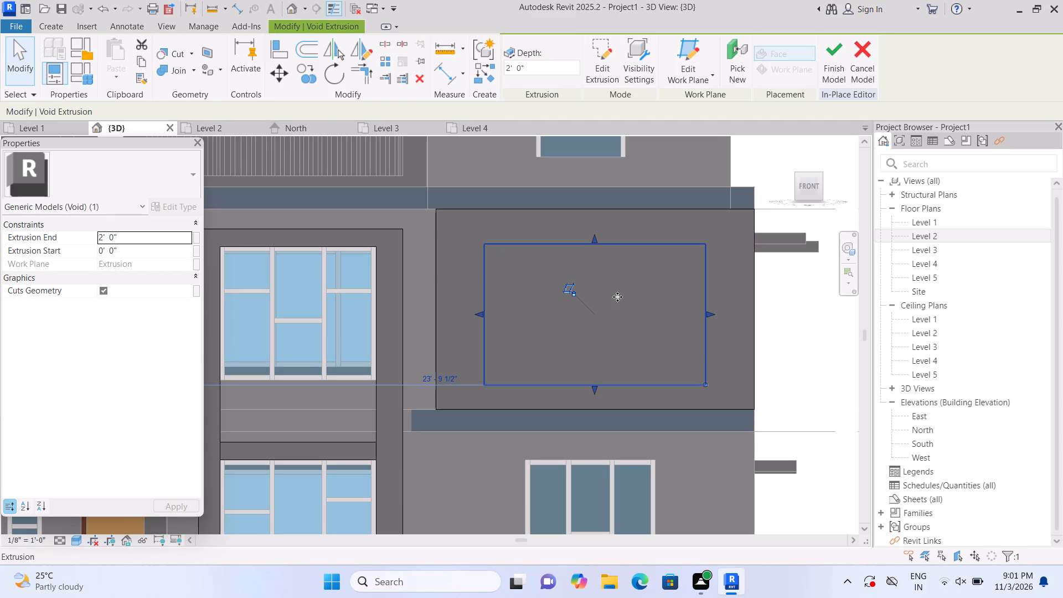
click(617, 297)
click(806, 315)
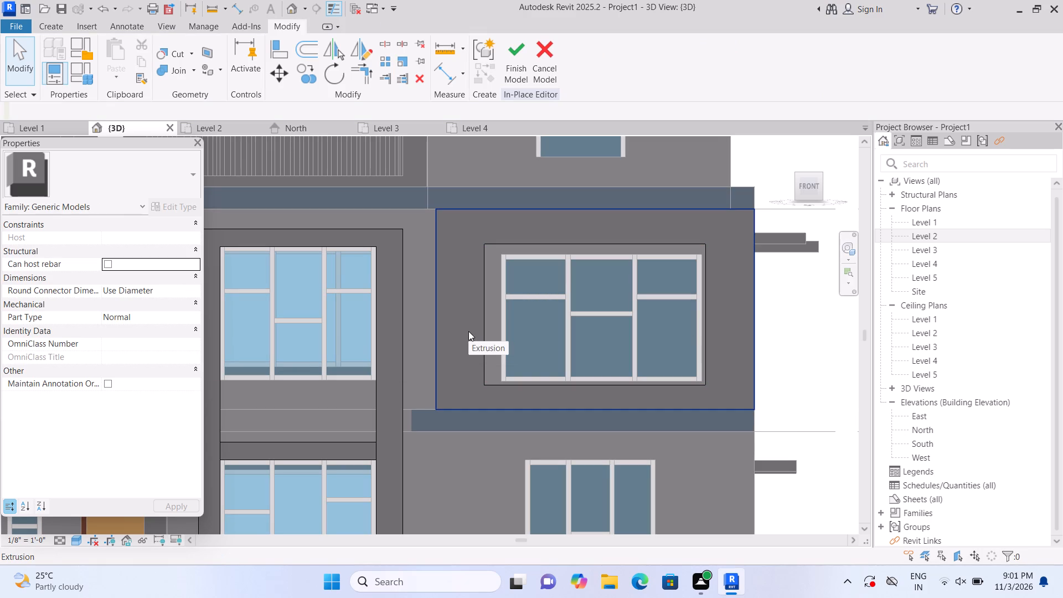
click(479, 326)
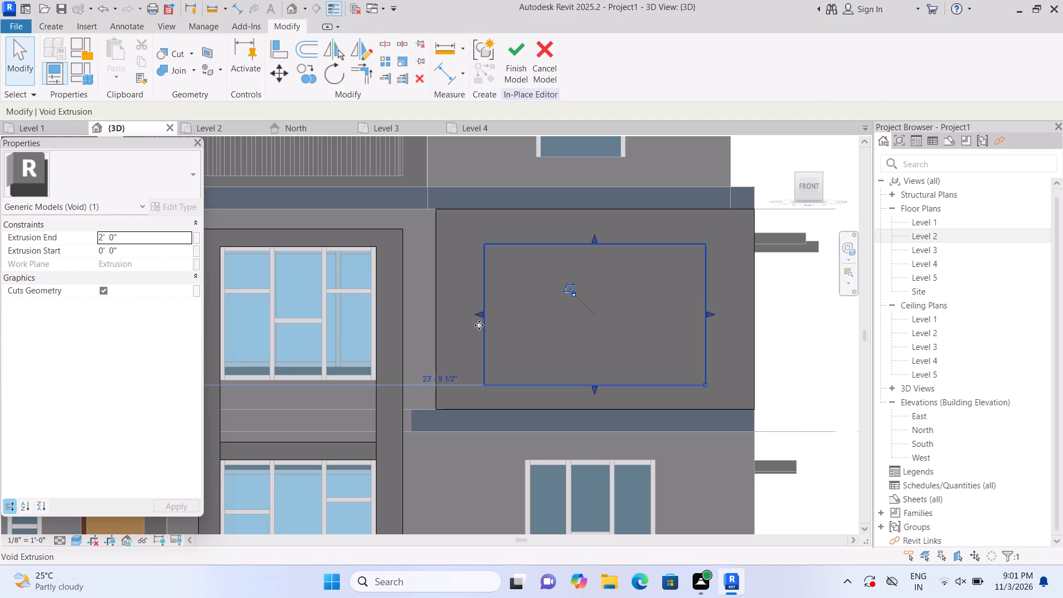
drag(481, 314, 474, 314)
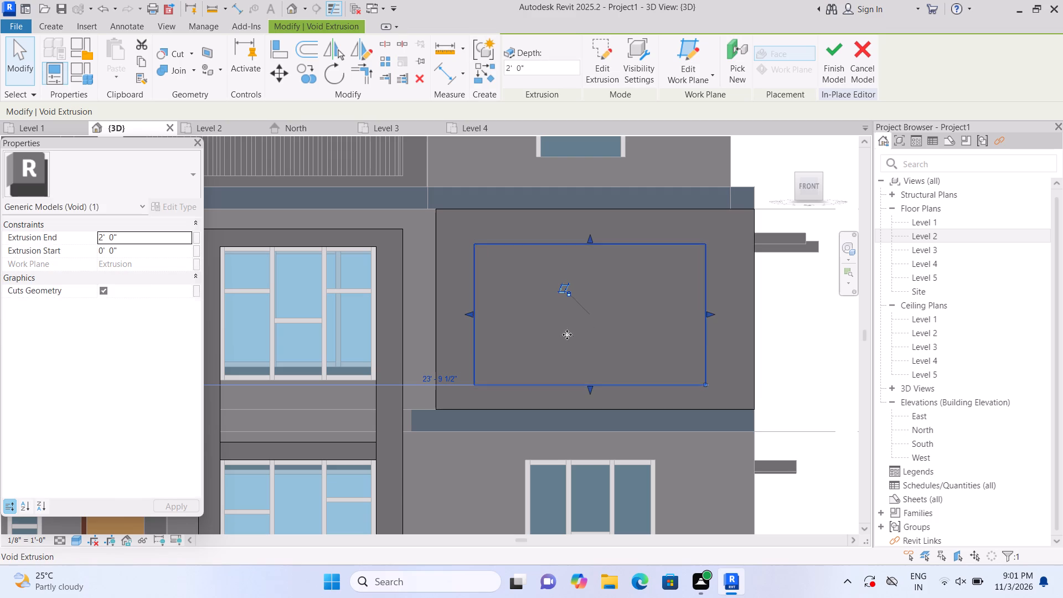
click(771, 348)
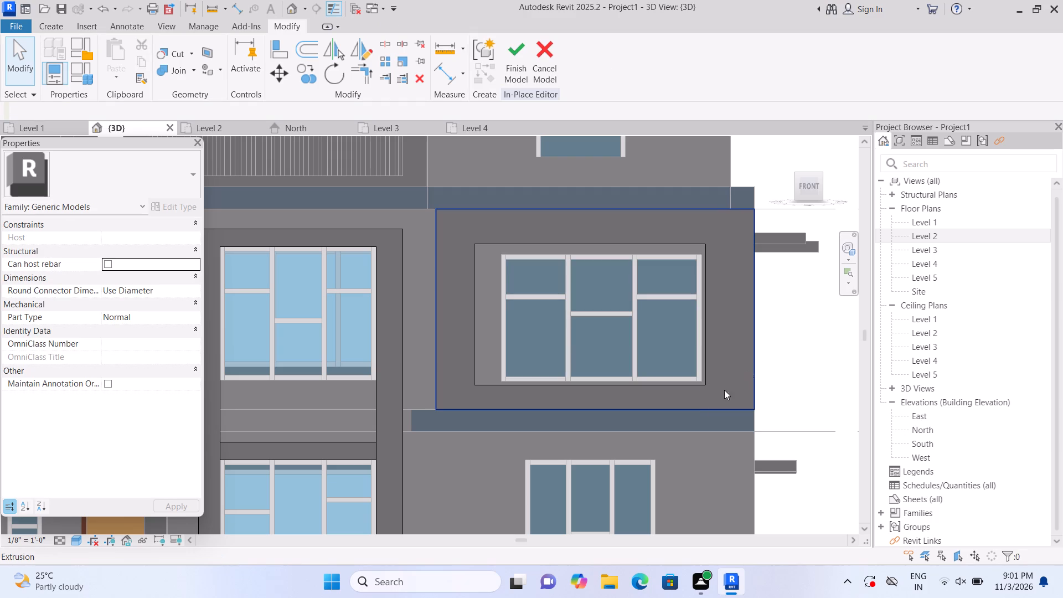
Stretch the void's bottom edge slightly downward below the upper-floor window.
scroll(689, 403, up, 1)
click(674, 383)
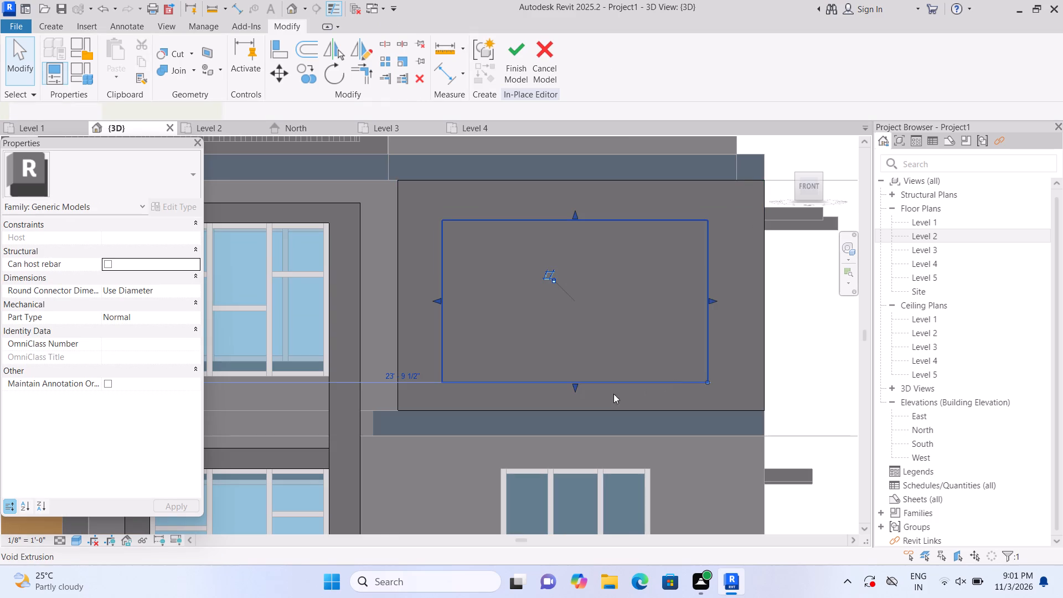
drag(575, 384, 575, 394)
triple_click(575, 394)
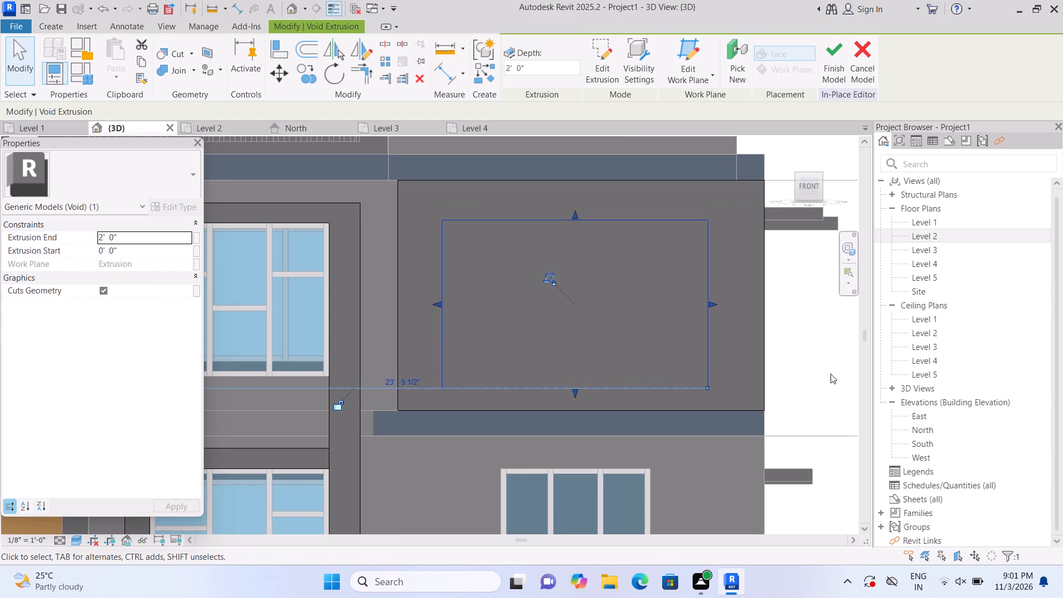
click(830, 374)
Stretch the solid block's bottom edge slightly downward over the floor band beneath it.
middle_drag(823, 368, 813, 343)
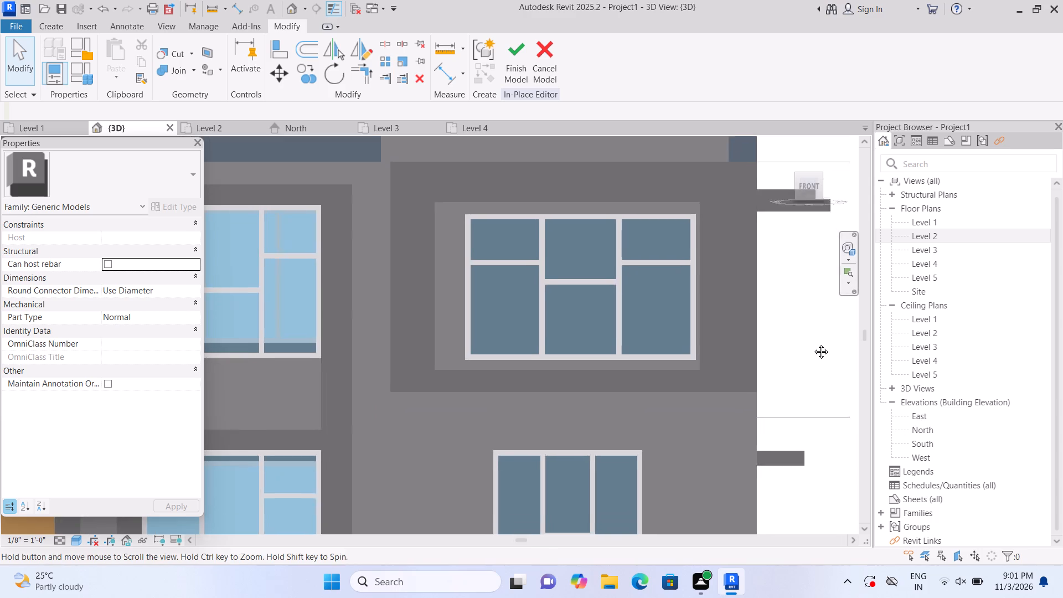
middle_drag(813, 343, 811, 310)
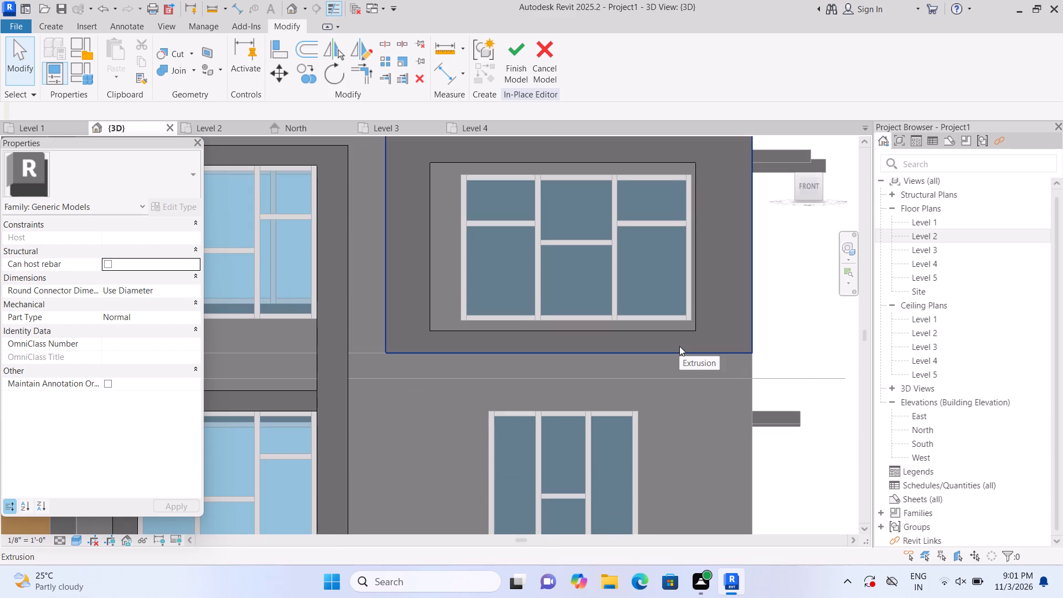
click(679, 346)
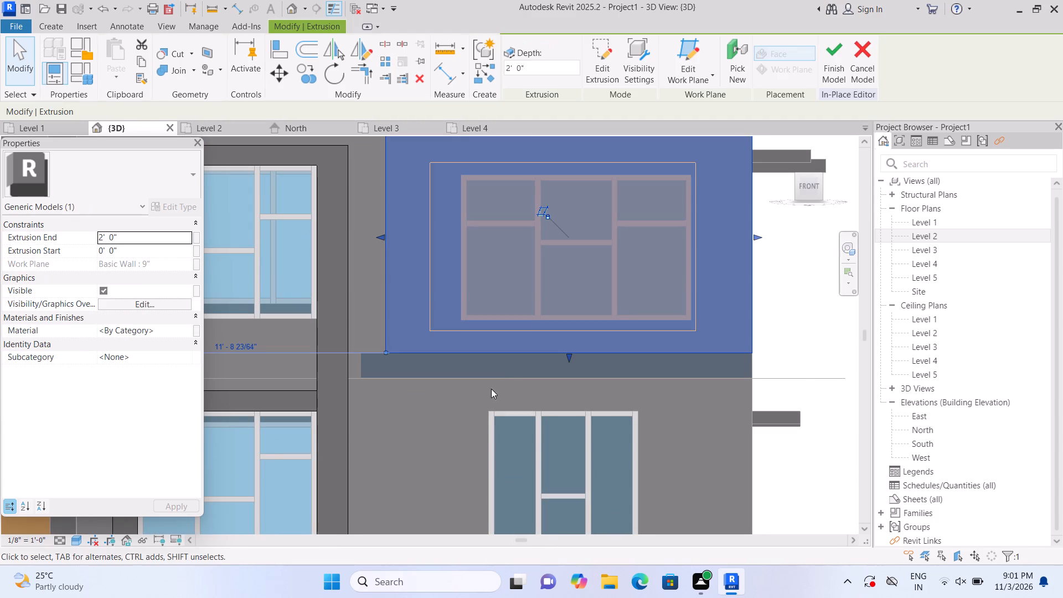
drag(569, 355, 570, 364)
click(809, 346)
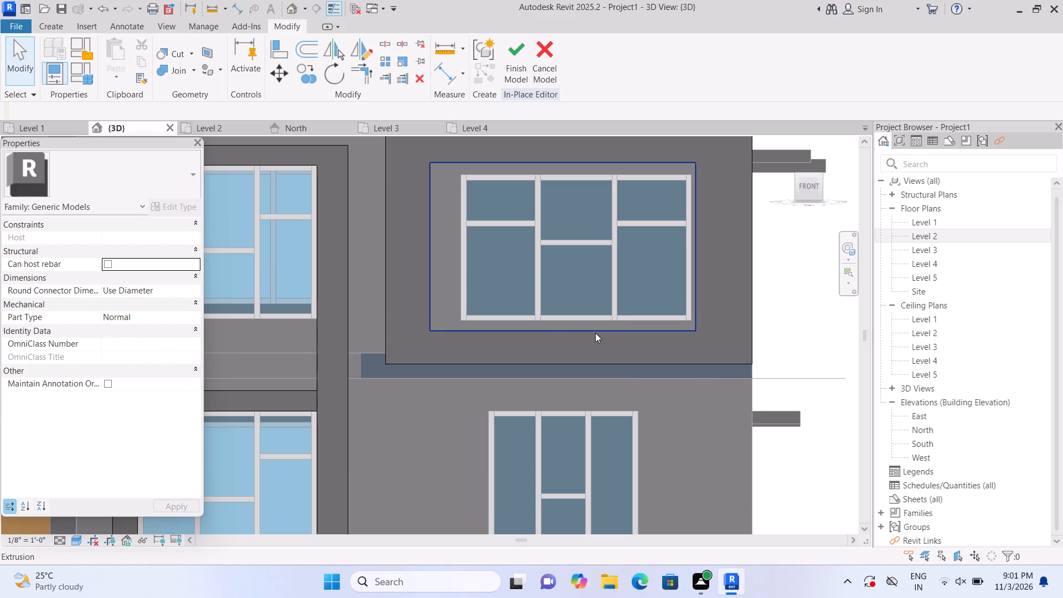
Stretch the void's bottom edge further down, leaving a wider gap beneath the upper-floor window.
click(595, 333)
drag(563, 332, 563, 338)
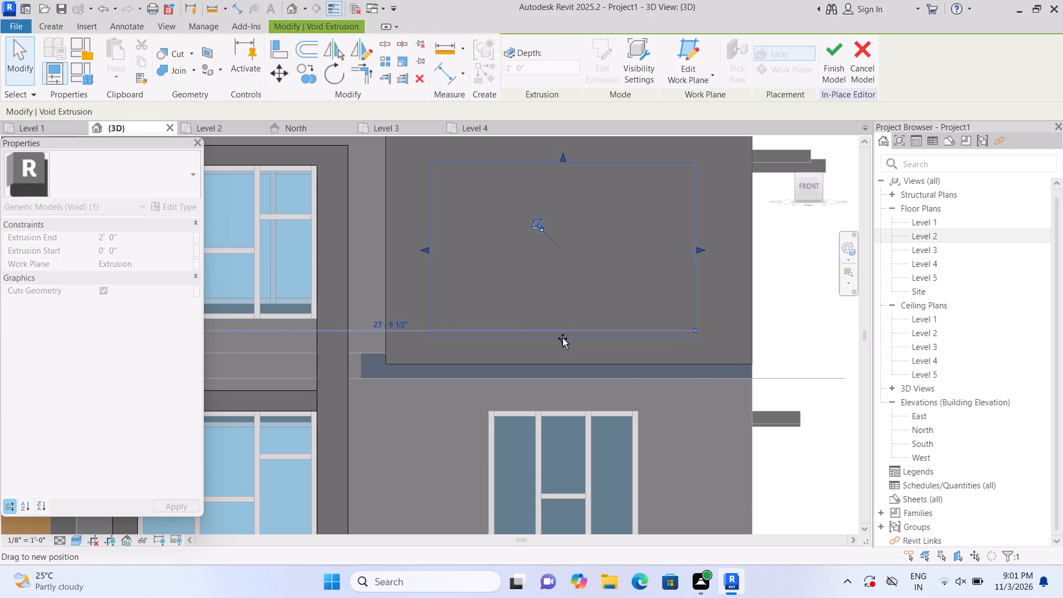
drag(563, 338, 563, 339)
click(772, 322)
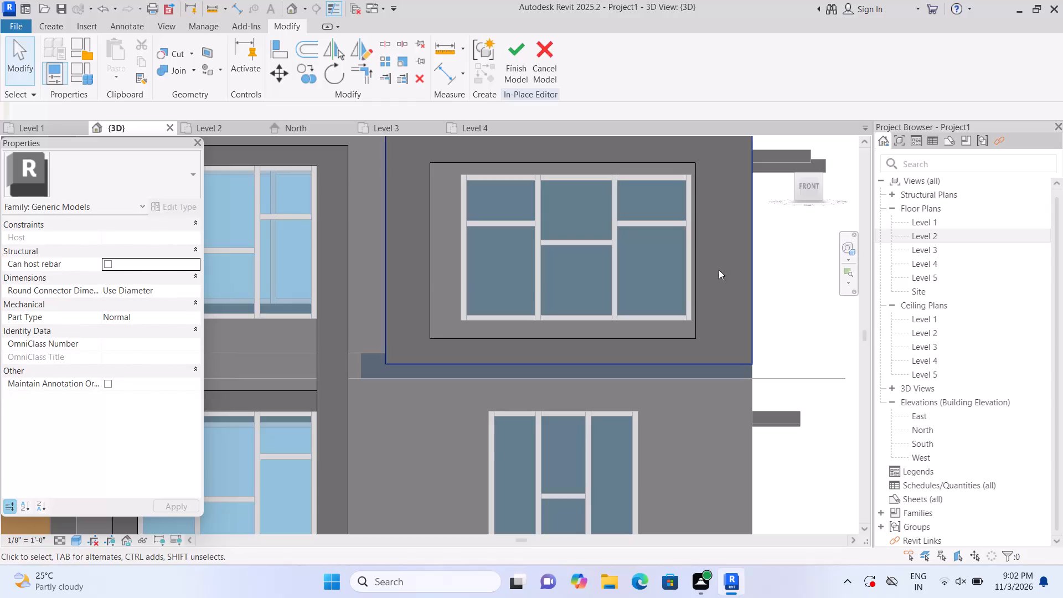
Stretch the void's side edge nearest the building's outer corner outward in two small moves to widen the gap beside the window.
click(692, 259)
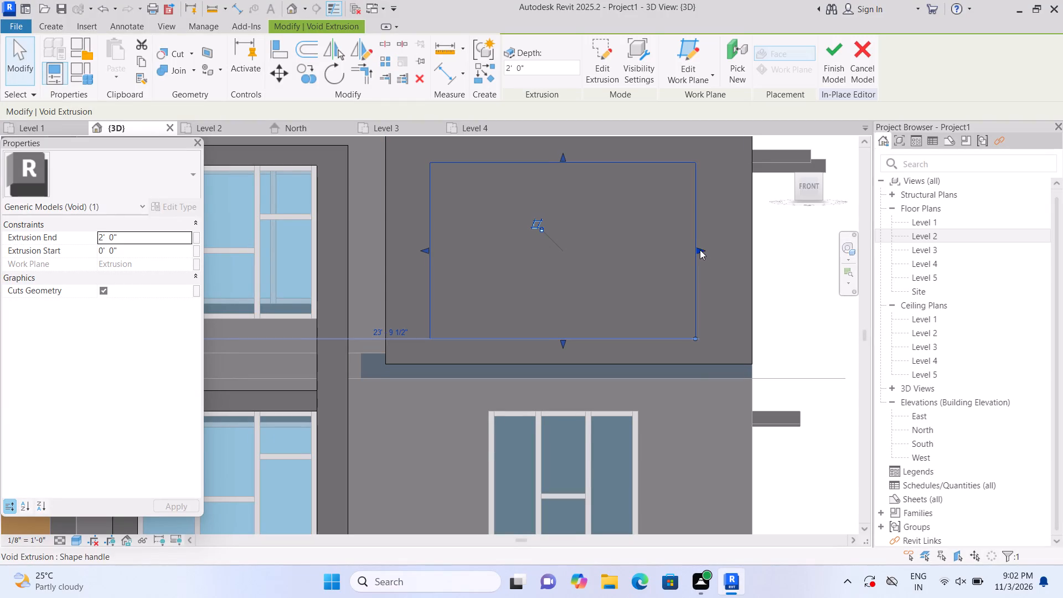
drag(700, 250, 708, 250)
click(708, 250)
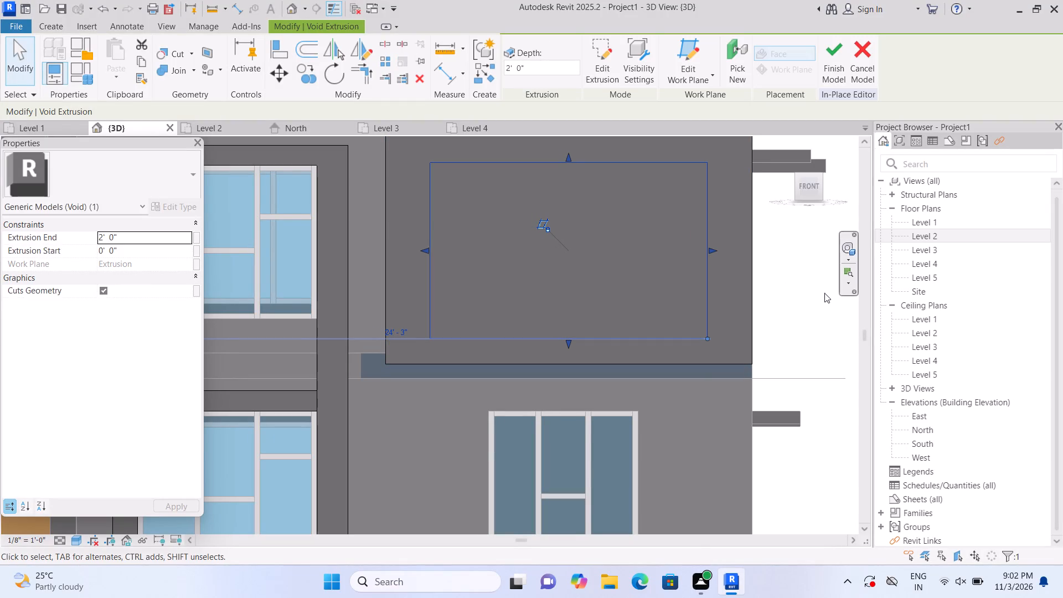
click(812, 294)
middle_drag(805, 292, 796, 318)
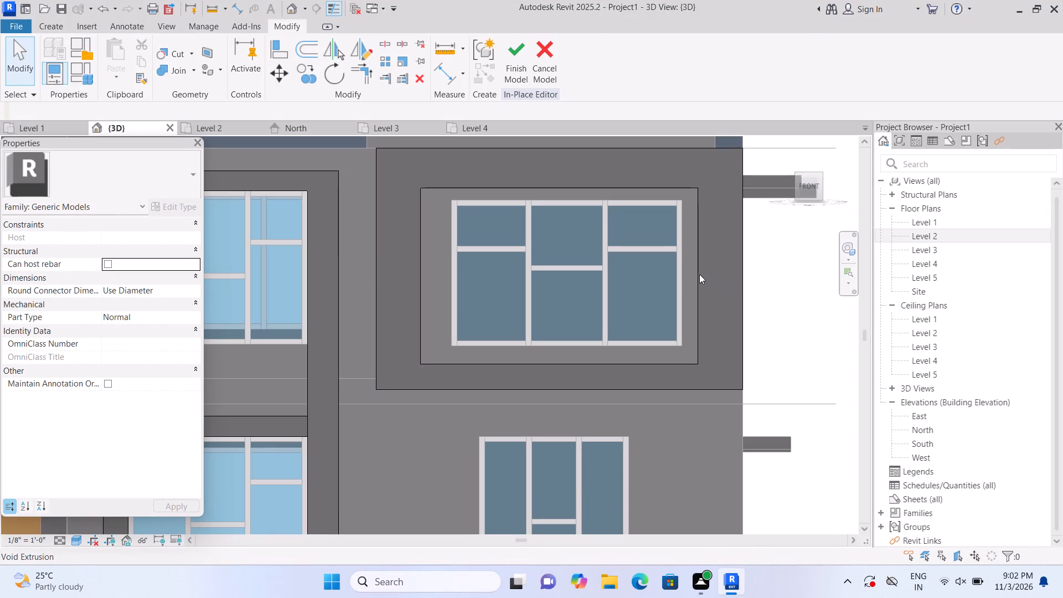
click(699, 274)
drag(702, 274, 709, 274)
click(709, 274)
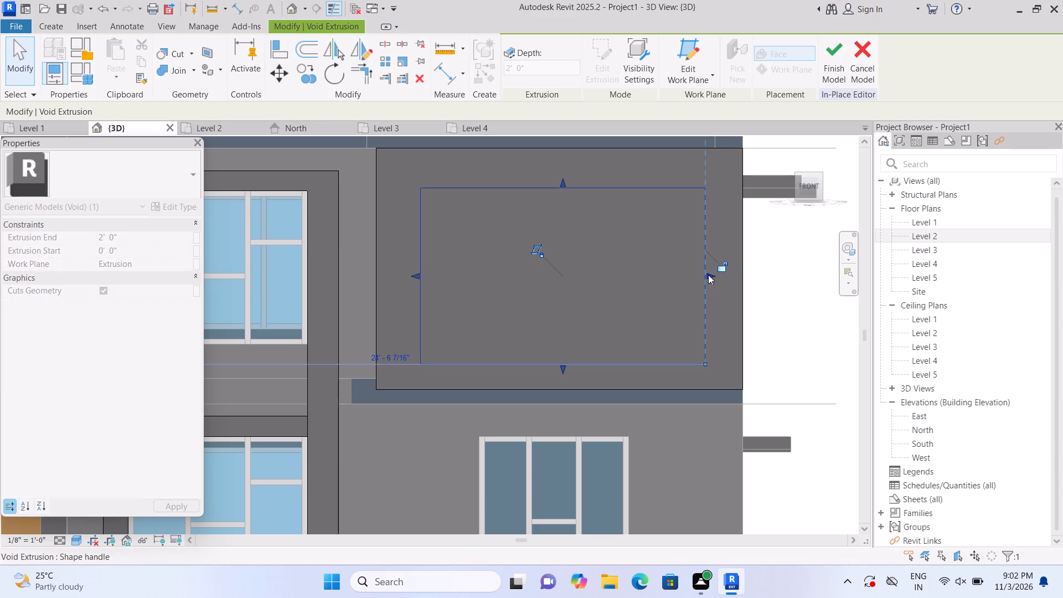
click(781, 286)
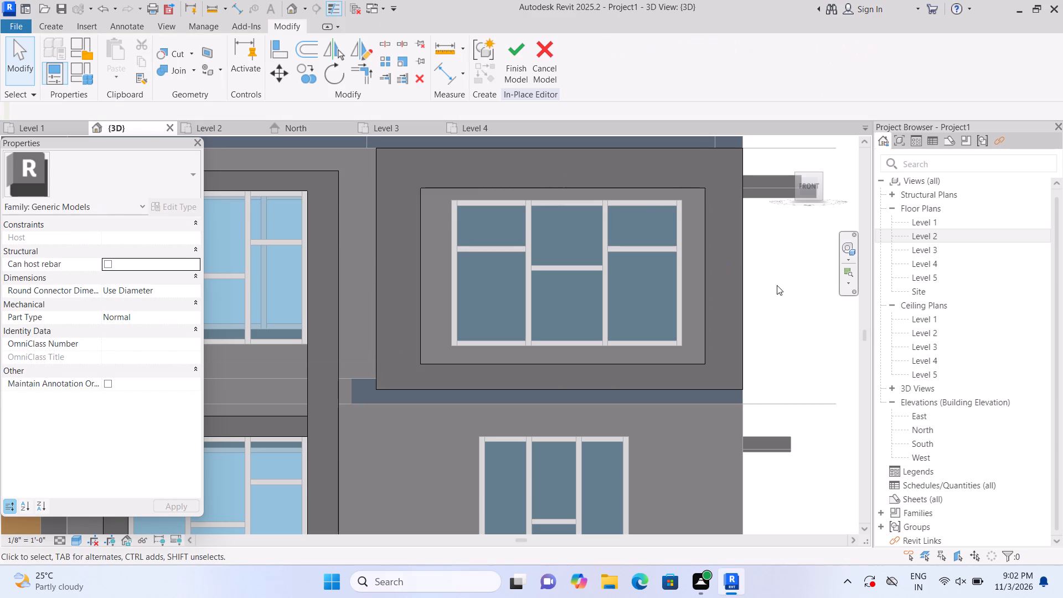
Stretch the void's top edge further up to widen the gap above the upper-floor window.
middle_drag(771, 281, 780, 310)
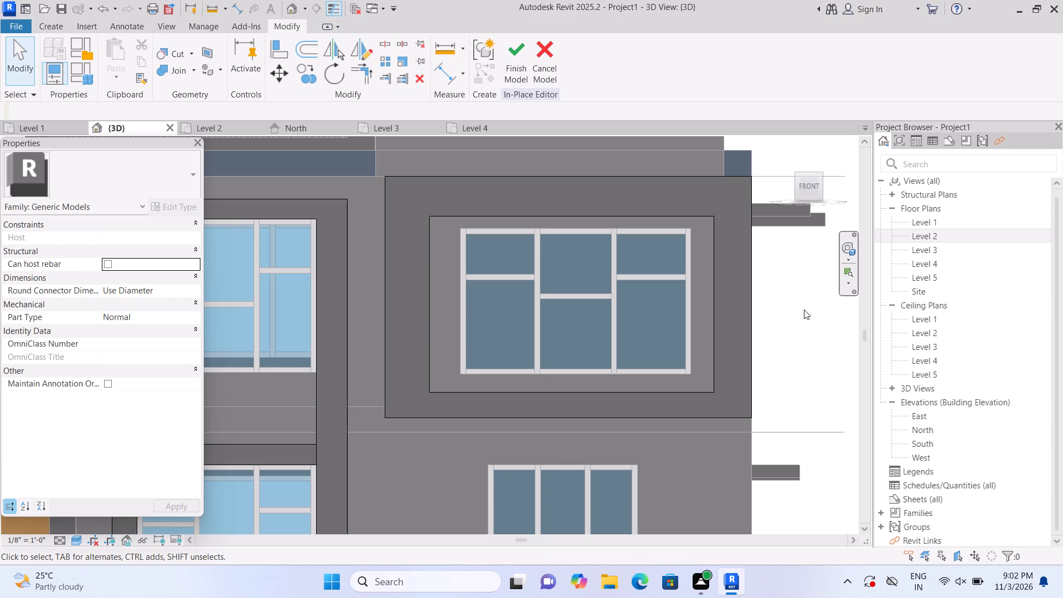
click(610, 218)
drag(571, 210, 571, 205)
click(571, 205)
click(794, 270)
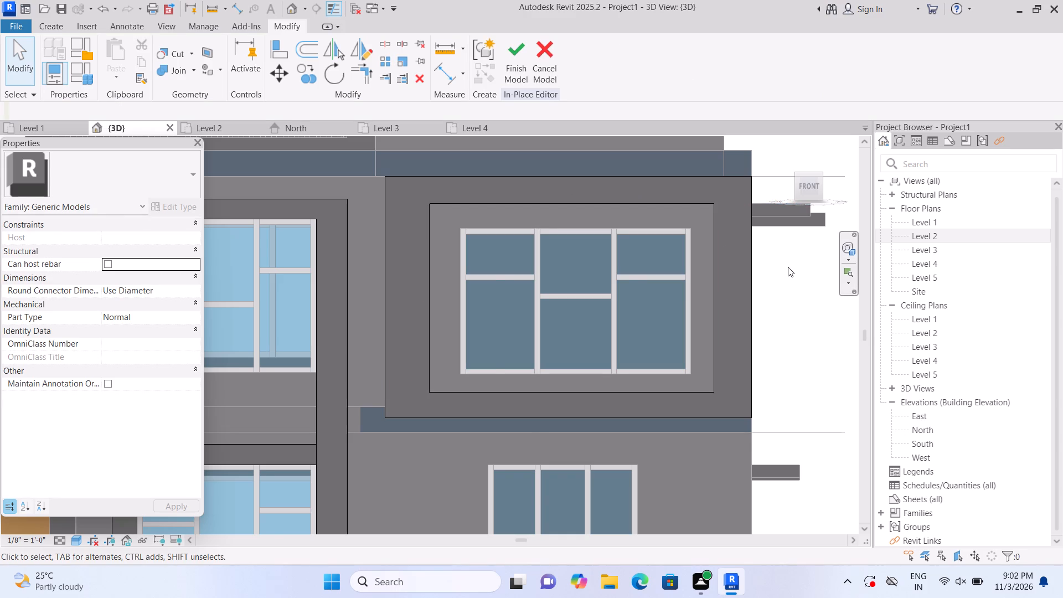
scroll(787, 267, down, 1)
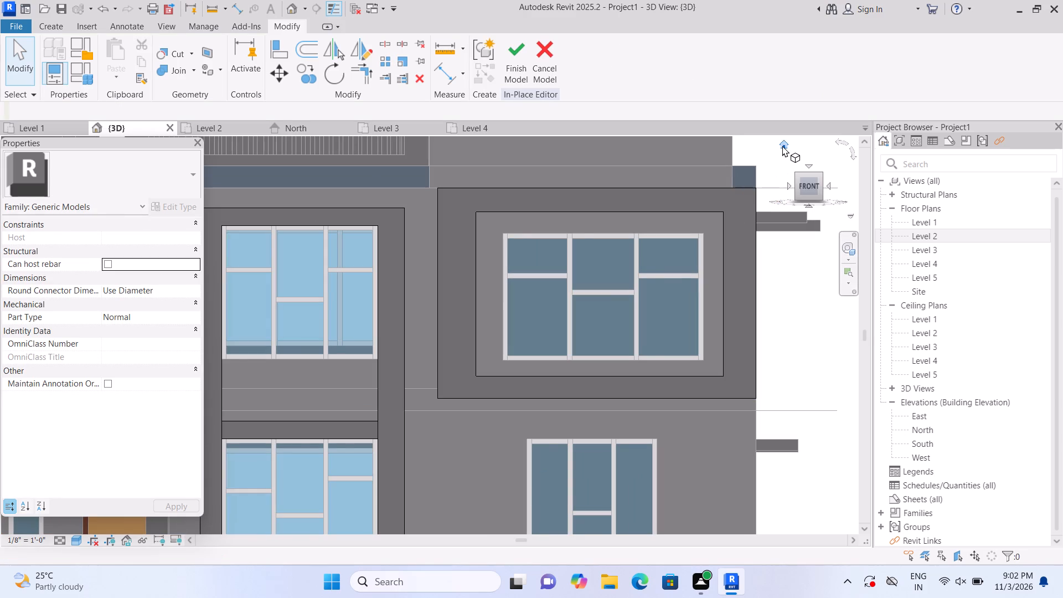
Inspect the modified block and void around the upper-floor window and the neighbouring stacked-window frame from the home 3D view.
click(782, 146)
scroll(270, 372, up, 2)
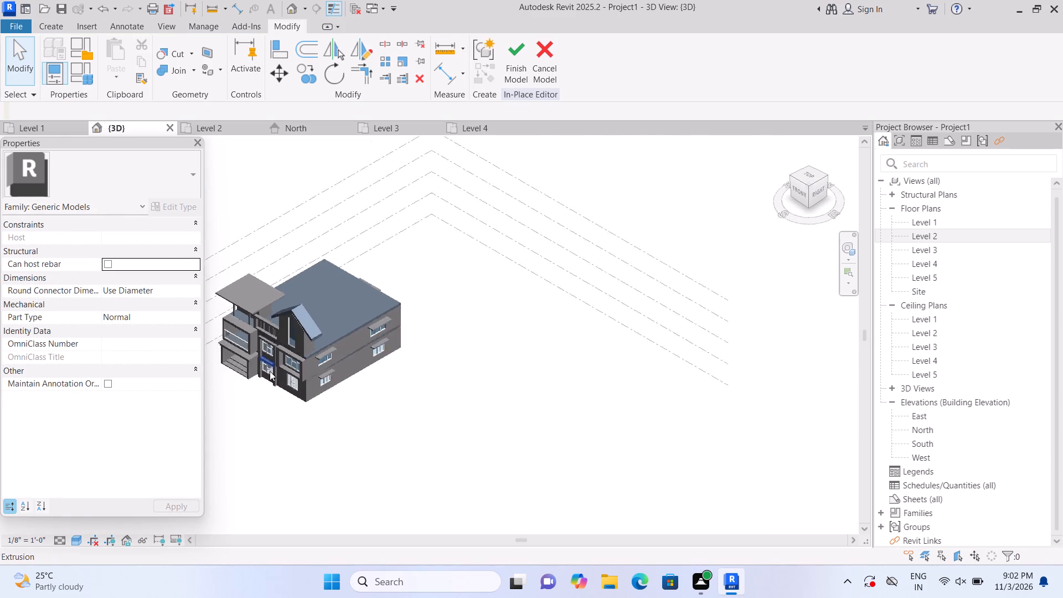
scroll(270, 371, up, 2)
middle_drag(297, 373, 422, 382)
scroll(418, 381, up, 6)
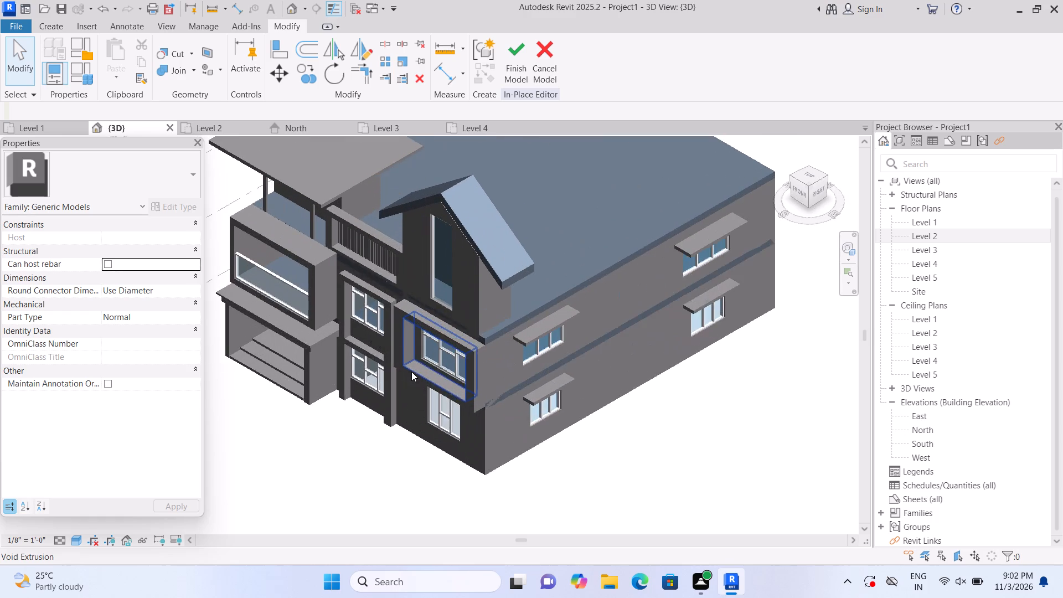
scroll(411, 372, up, 1)
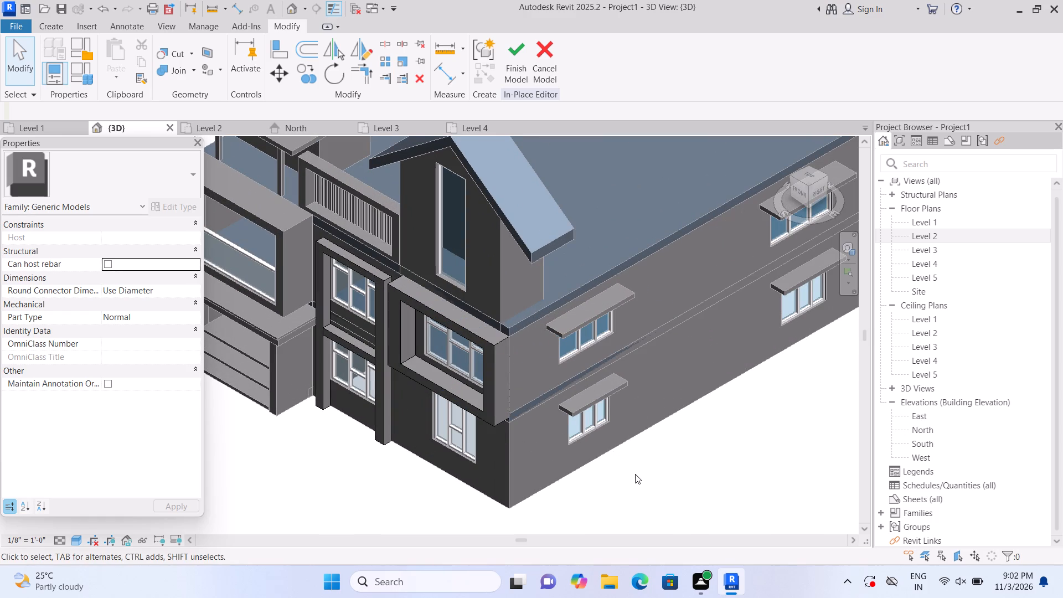
middle_drag(637, 475, 670, 495)
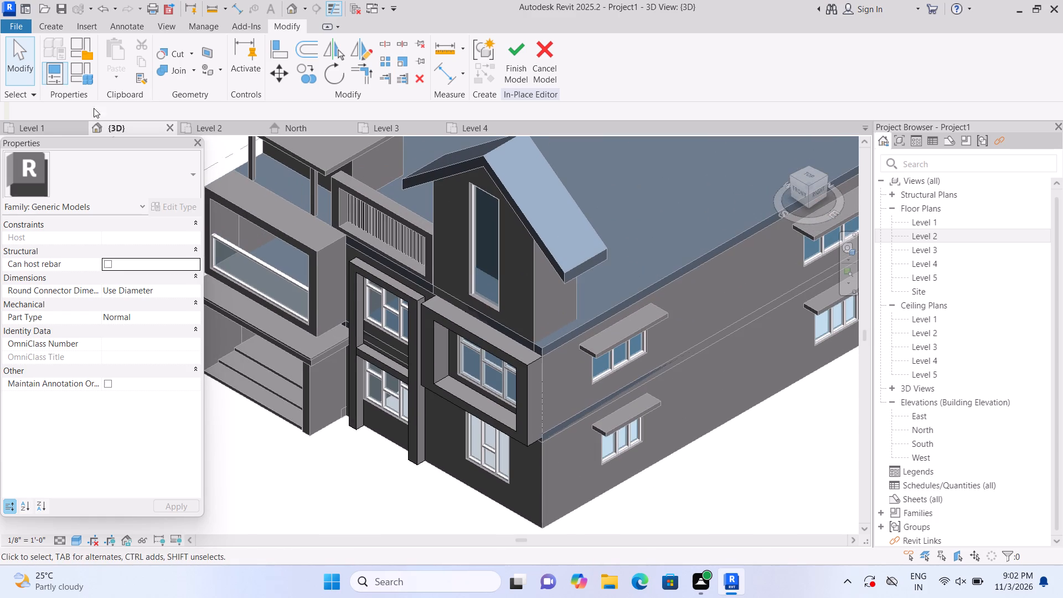
scroll(488, 277, up, 3)
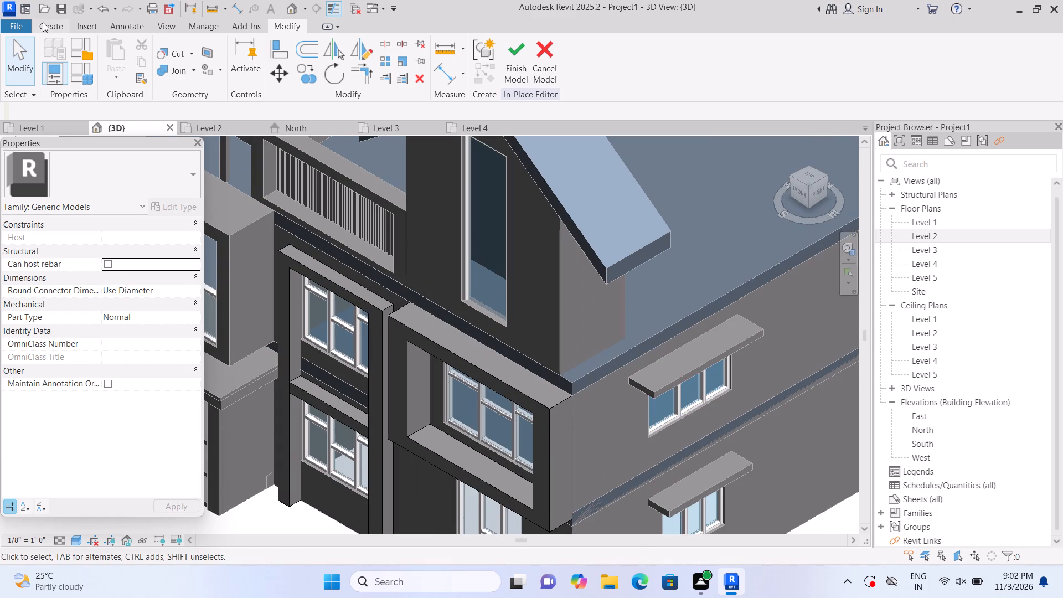
Start another solid extrusion in the in-place generic model for the front facade.
click(43, 22)
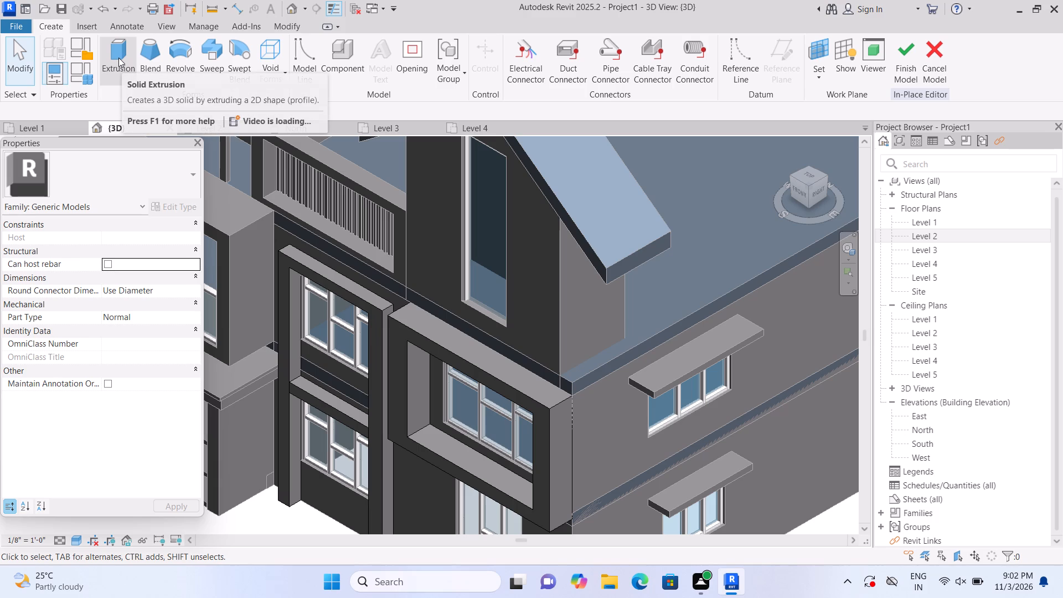
click(118, 56)
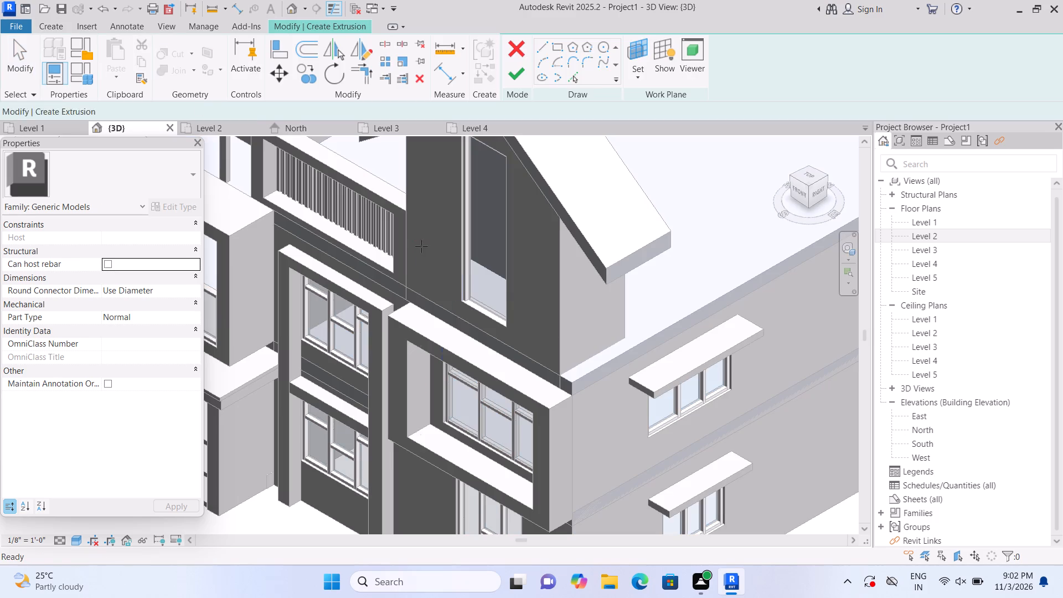
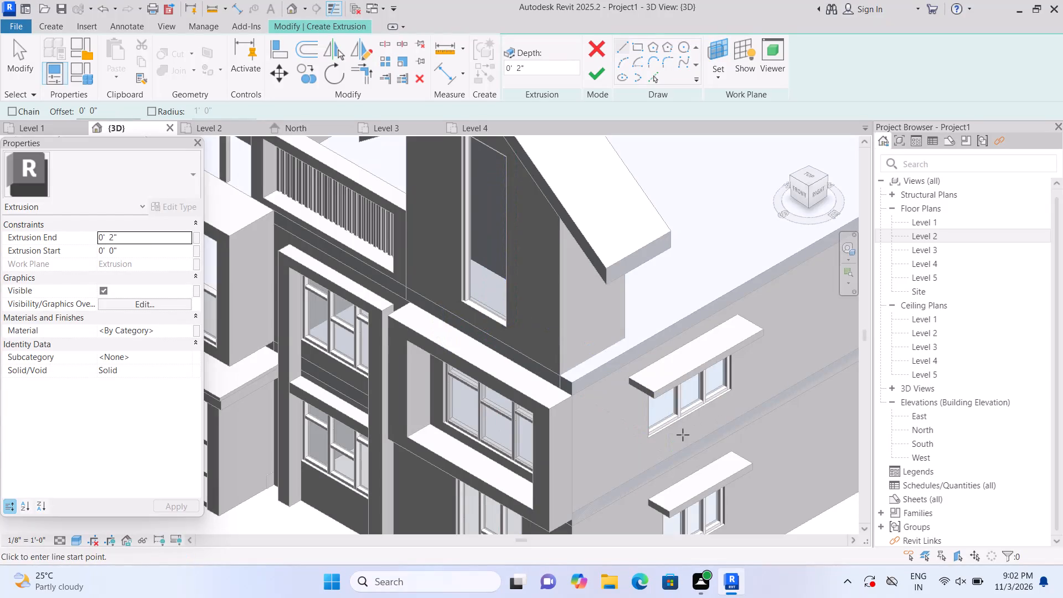
Extrude a narrow 2" high strip, about 2' long, on the upper-floor window block's top face along the end beside the stacked-window frame.
scroll(416, 320, up, 1)
middle_drag(416, 320, 502, 367)
middle_click(502, 367)
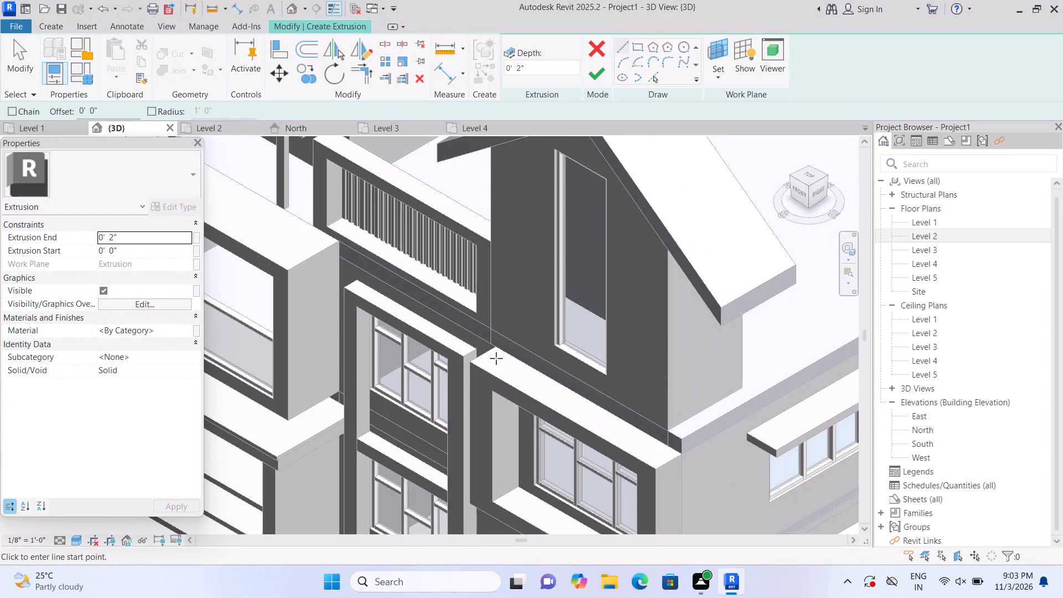
middle_drag(499, 360, 434, 280)
scroll(494, 357, up, 1)
scroll(432, 280, up, 2)
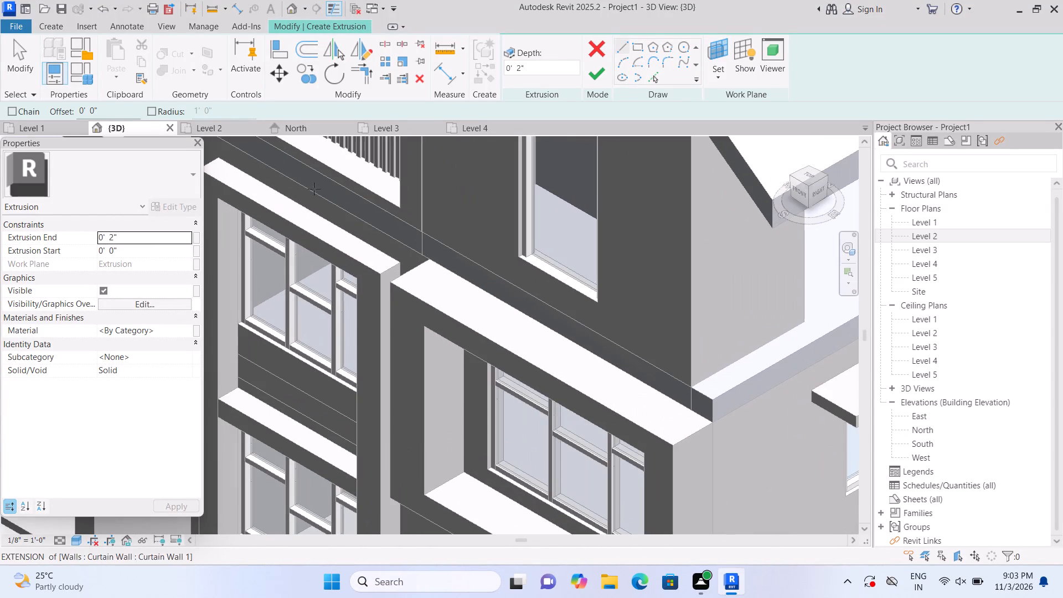
click(48, 28)
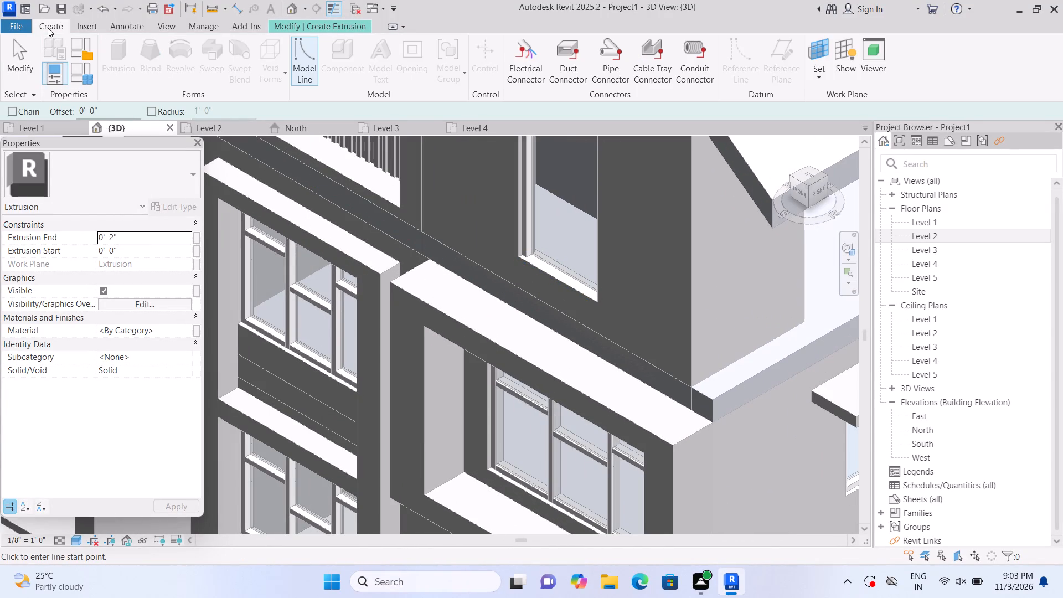
click(286, 27)
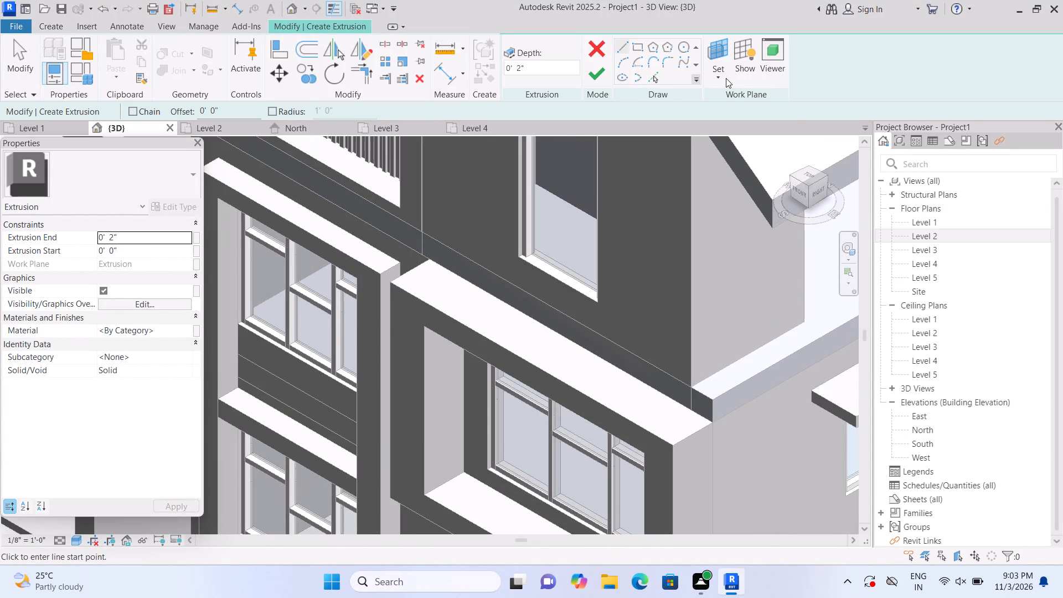
click(725, 78)
click(738, 133)
scroll(409, 360, up, 2)
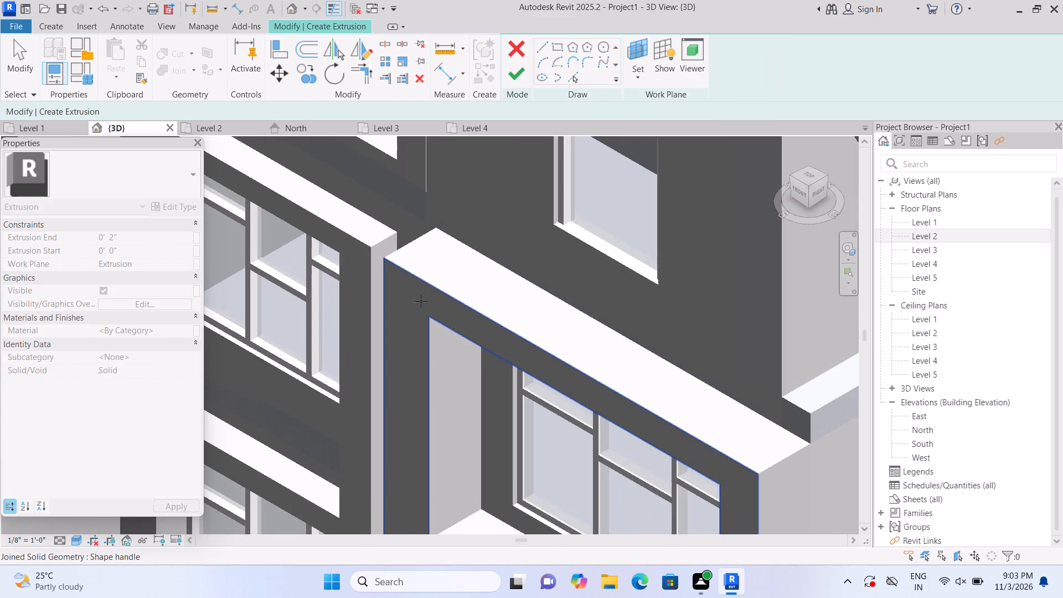
click(438, 265)
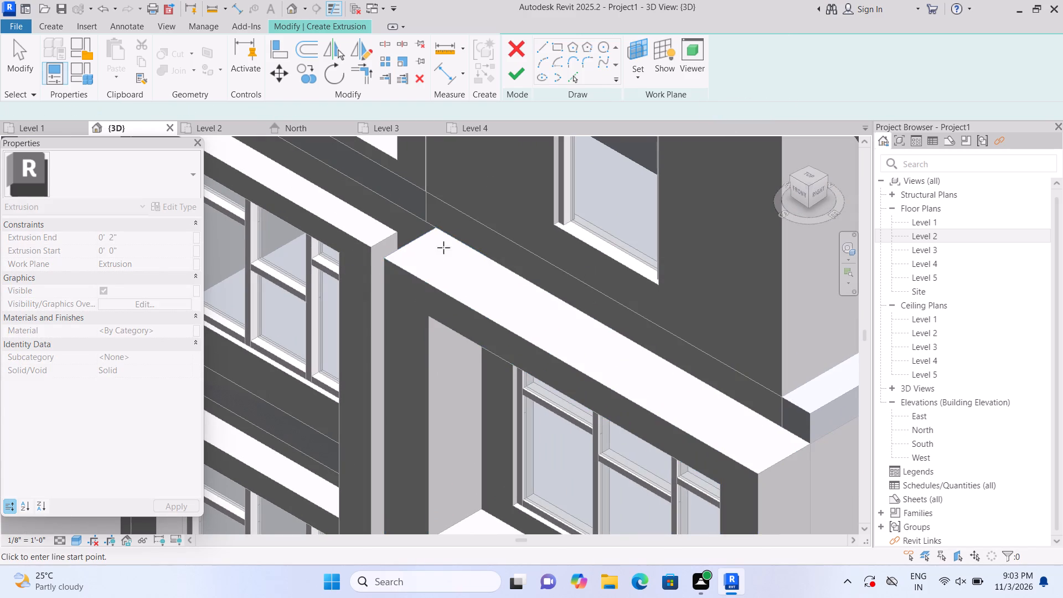
click(642, 45)
scroll(496, 250, up, 1)
scroll(440, 268, up, 1)
click(424, 219)
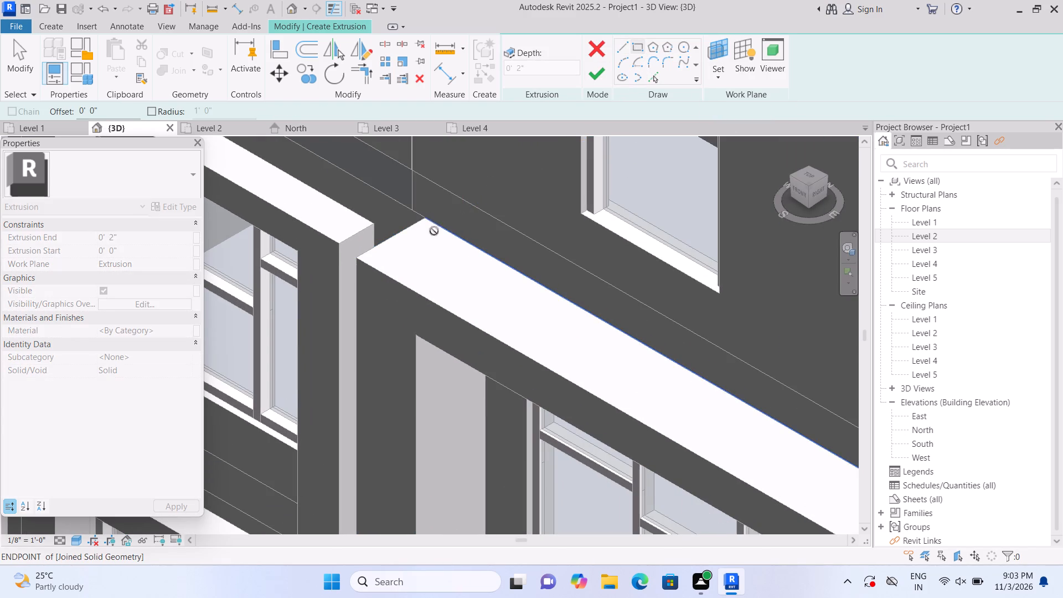
click(372, 267)
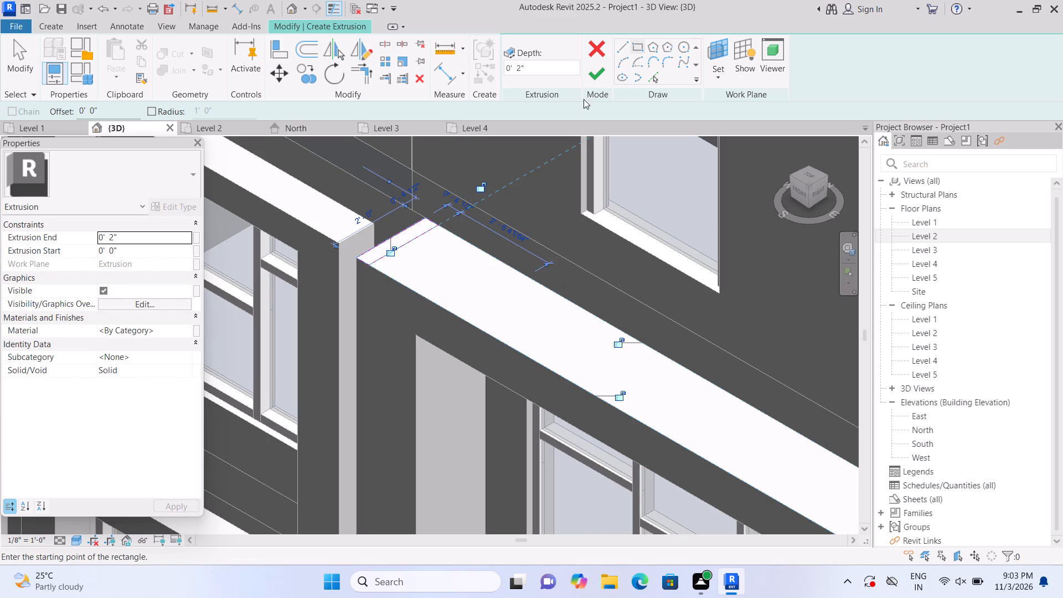
click(591, 78)
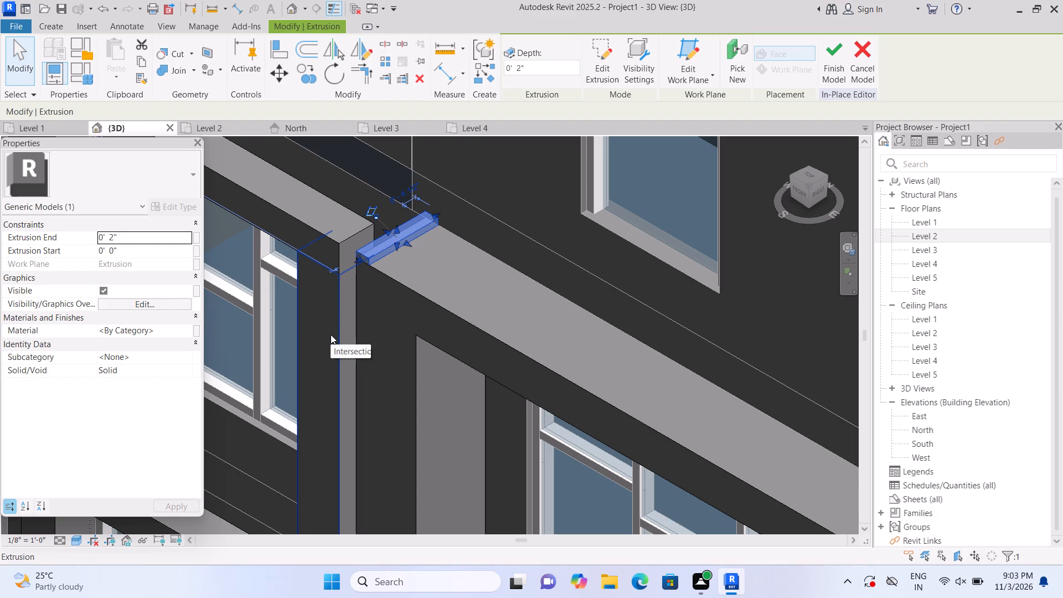
scroll(342, 354, up, 2)
click(383, 371)
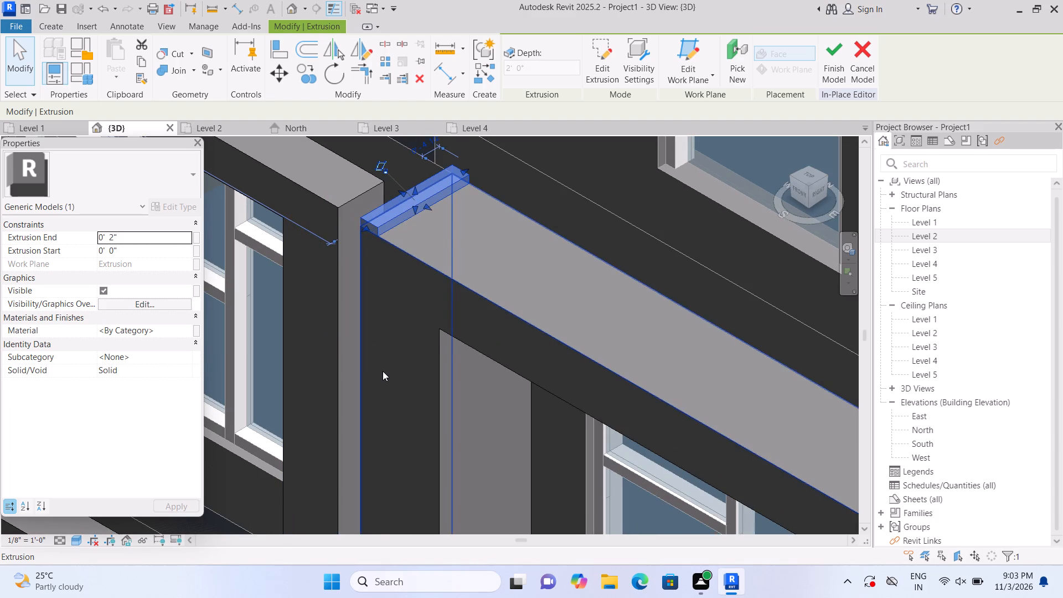
key(Escape)
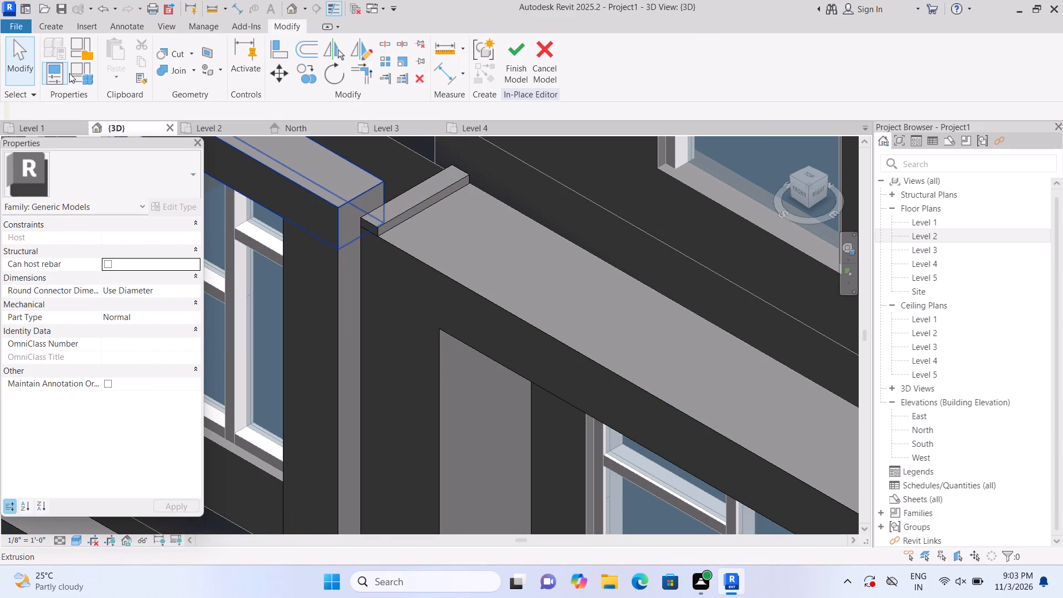
Extrude a second 2" high strip, about 4" wide and 14'-4" long, along the front edge of the block's top face.
click(62, 23)
click(132, 79)
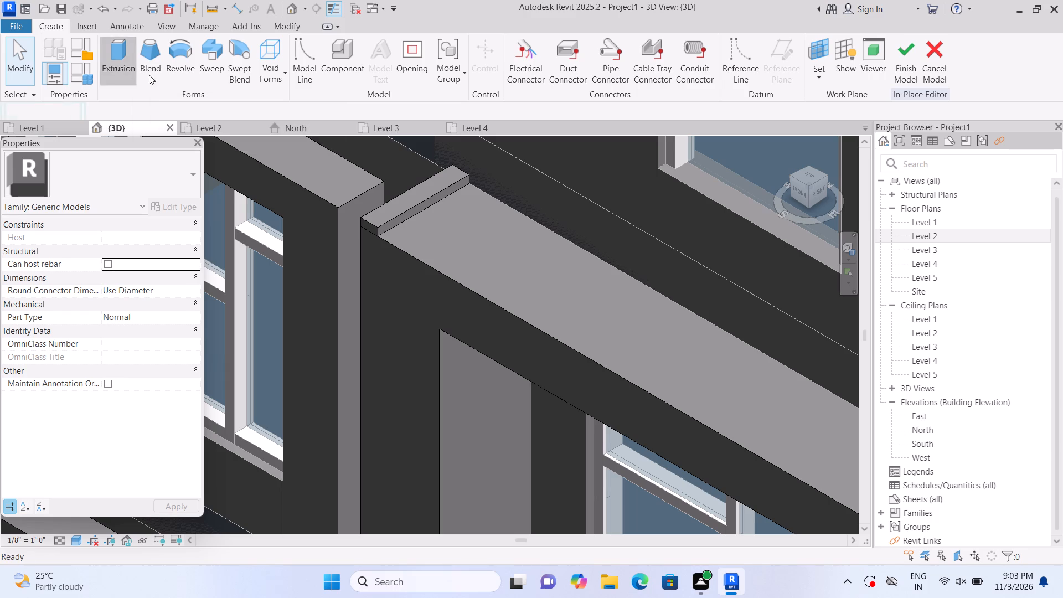
click(727, 81)
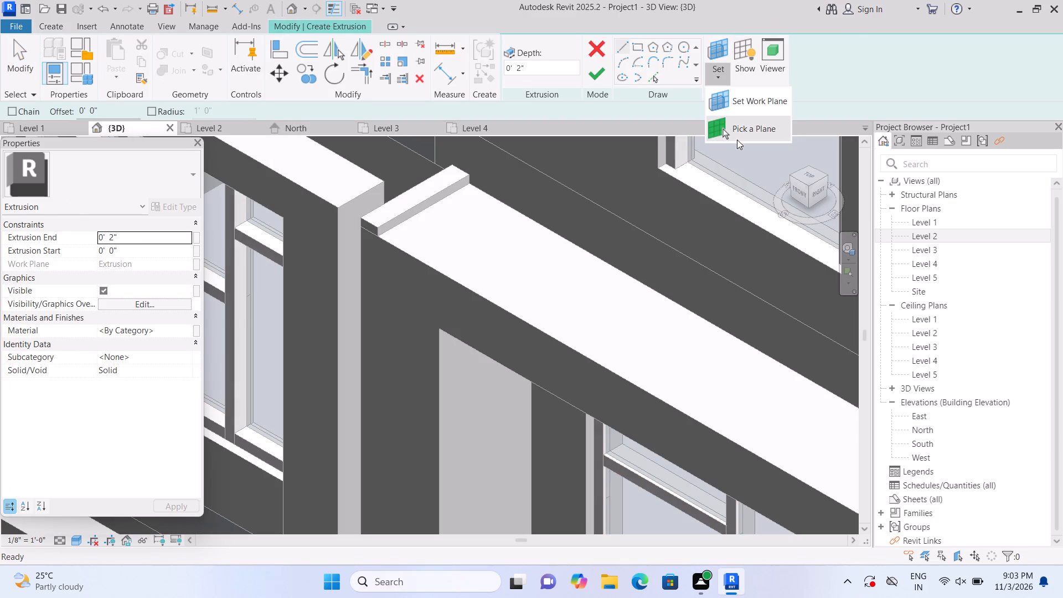
click(734, 133)
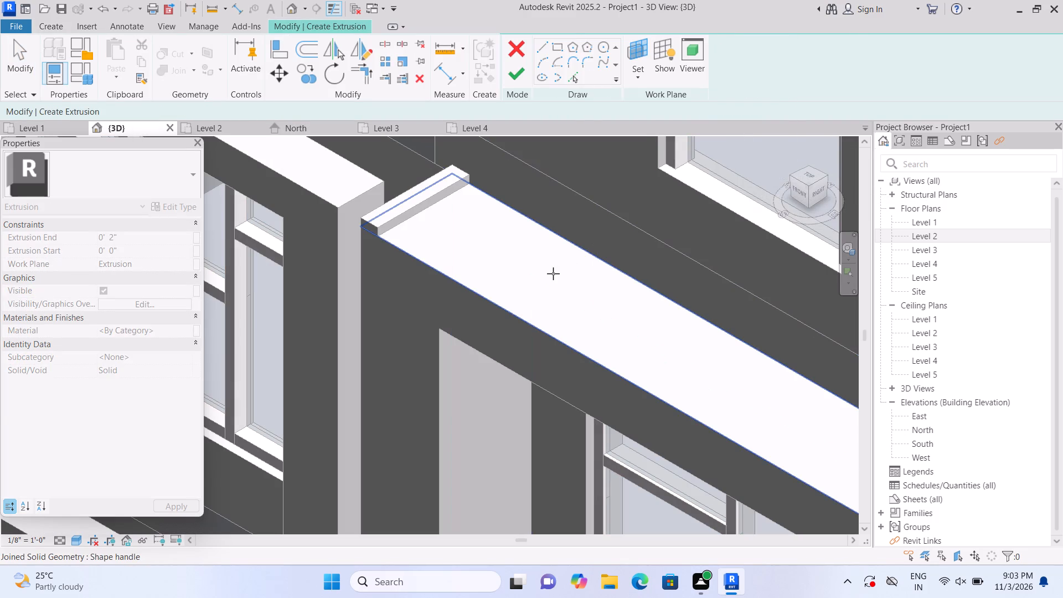
click(553, 274)
click(639, 44)
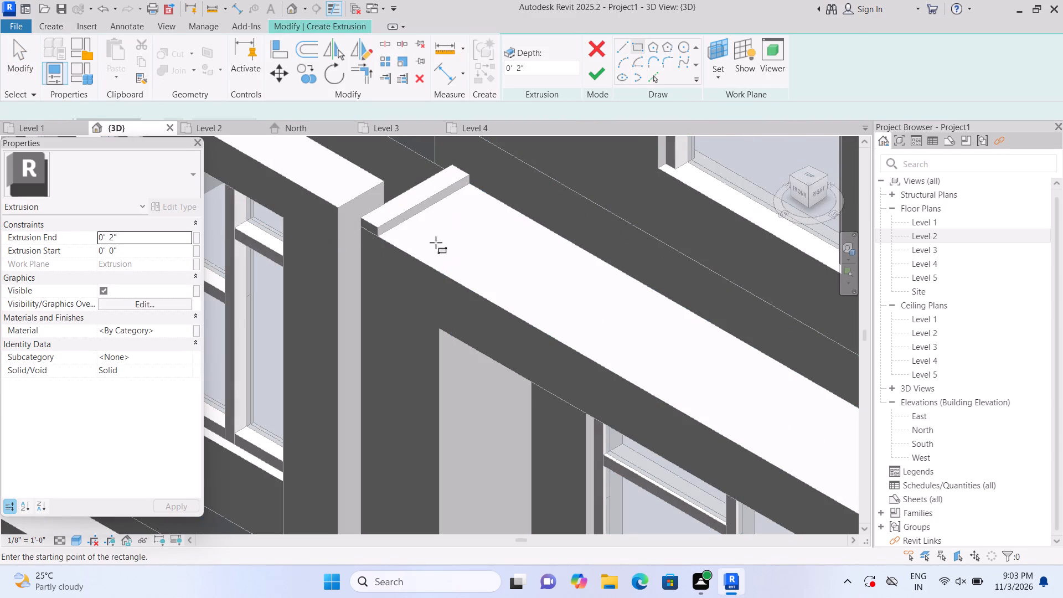
scroll(436, 243, up, 1)
click(373, 236)
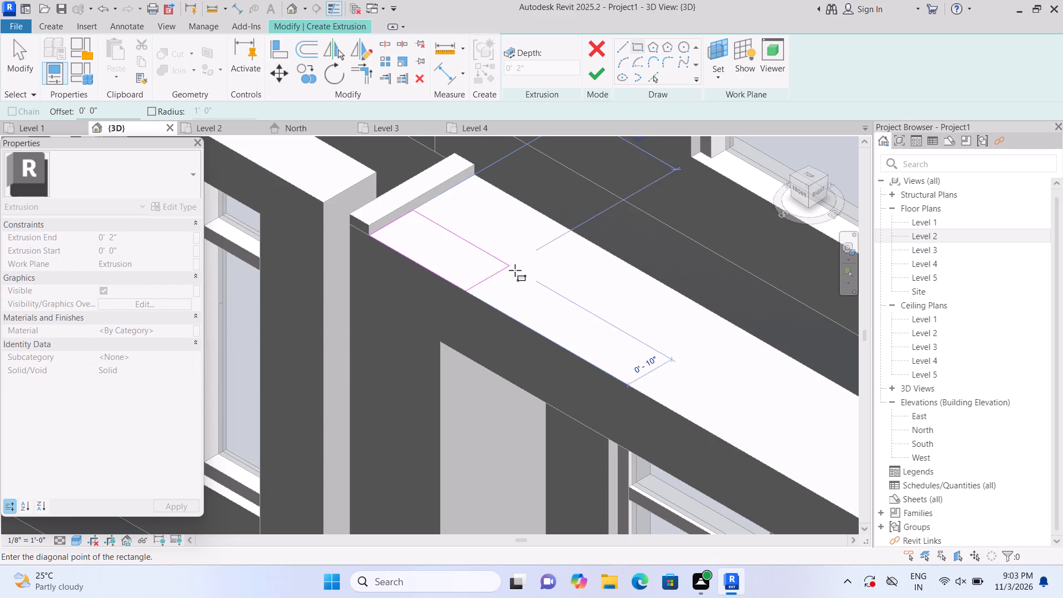
middle_click(579, 329)
middle_drag(571, 327, 451, 241)
middle_drag(447, 239, 433, 230)
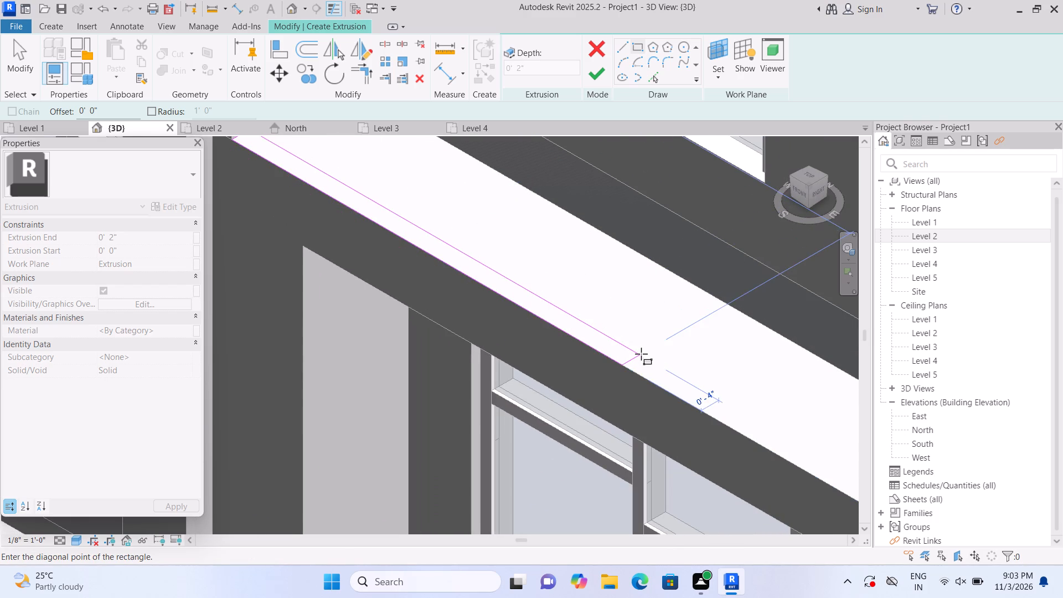
middle_drag(641, 354, 490, 263)
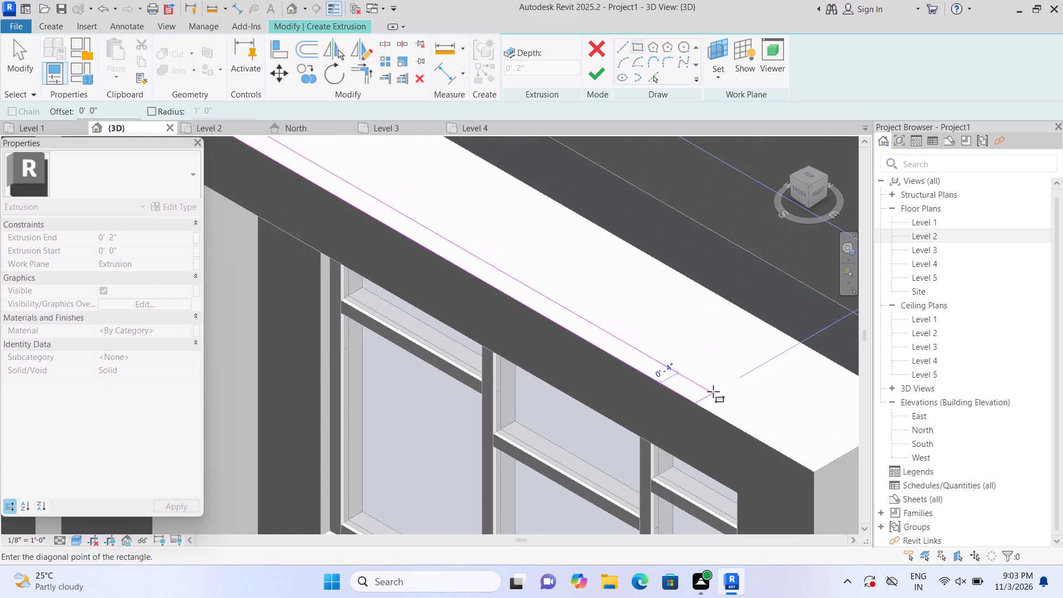
double_click(833, 460)
click(596, 82)
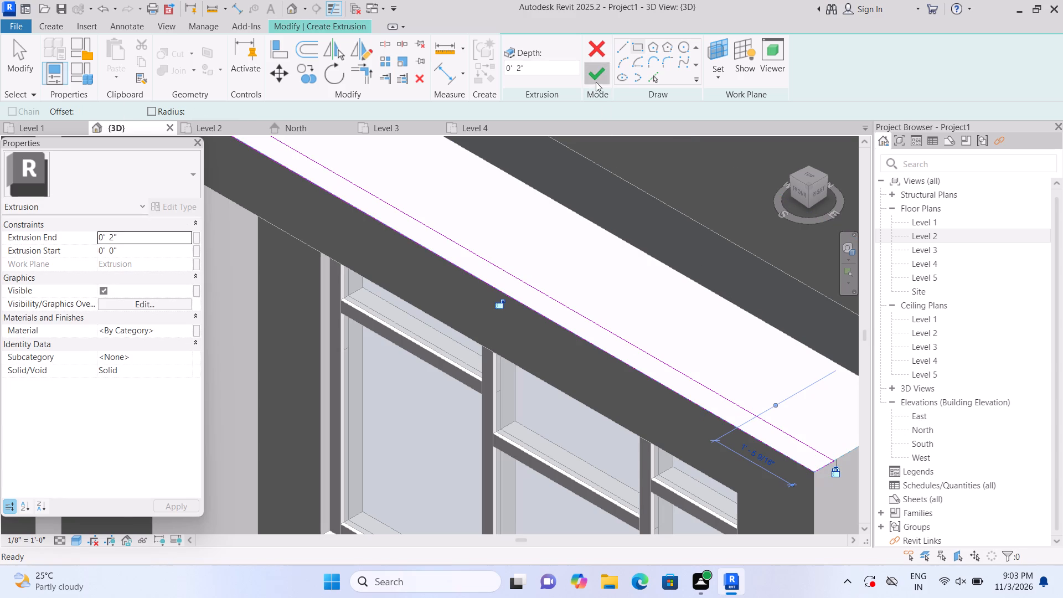
scroll(620, 244, down, 5)
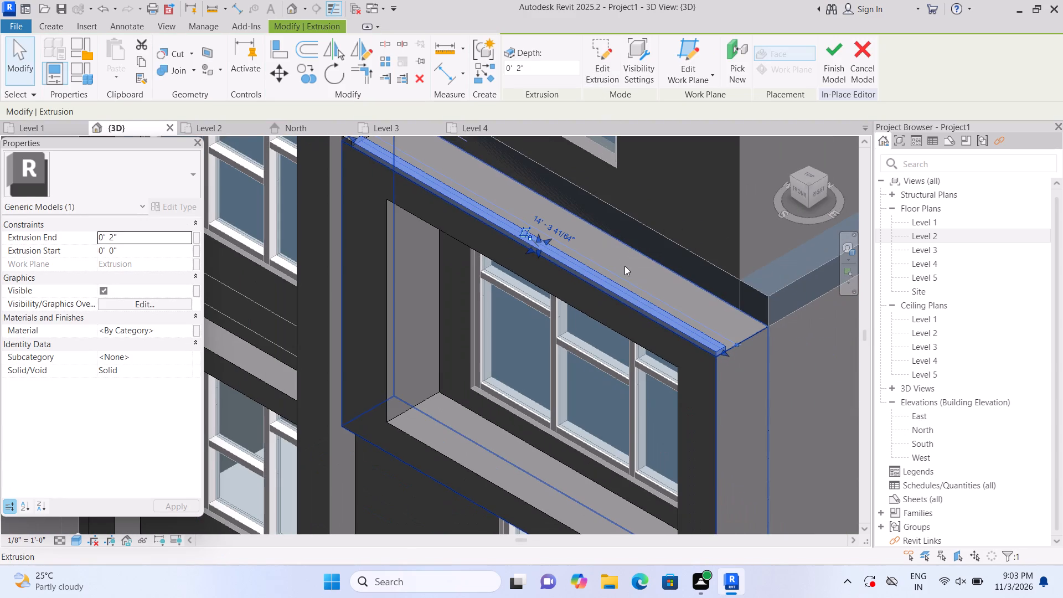
key(Escape)
Stretch the long strip's front face slightly outward so it overhangs the front of the block.
middle_drag(617, 260, 557, 281)
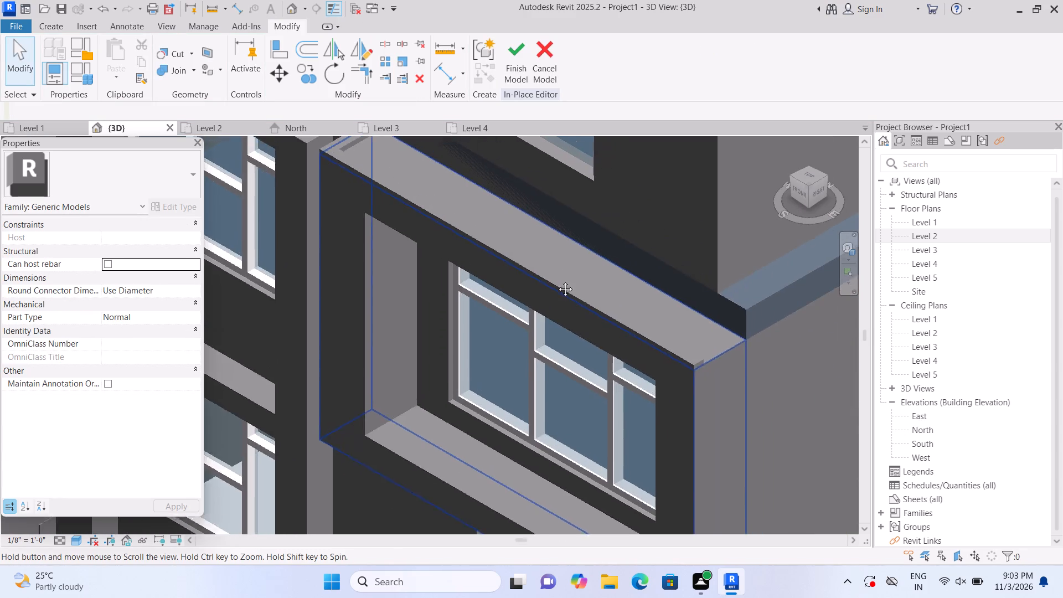
middle_drag(557, 281, 625, 323)
scroll(359, 264, up, 2)
scroll(349, 201, up, 2)
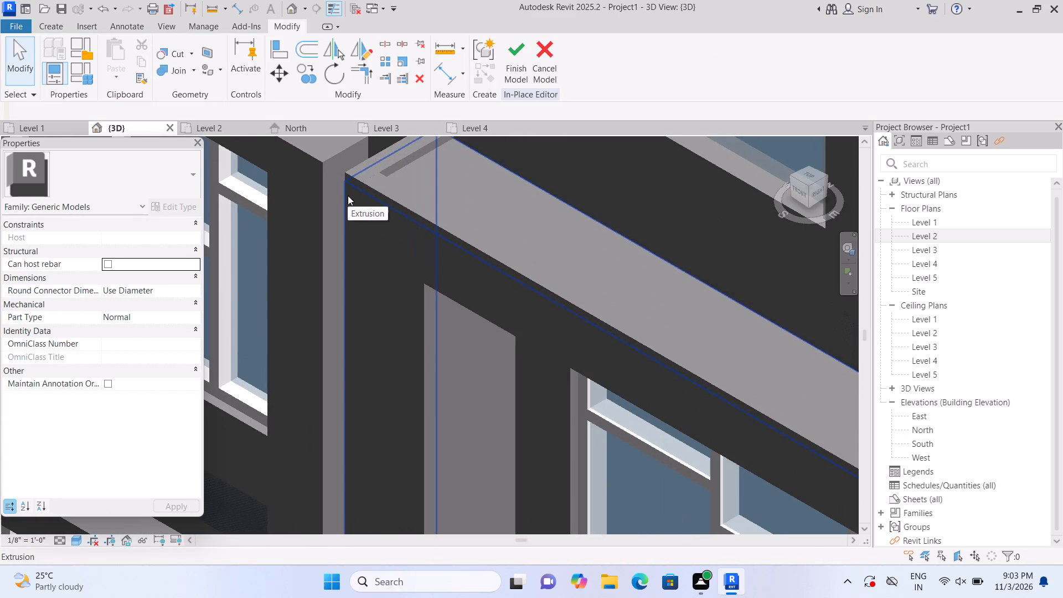
click(376, 188)
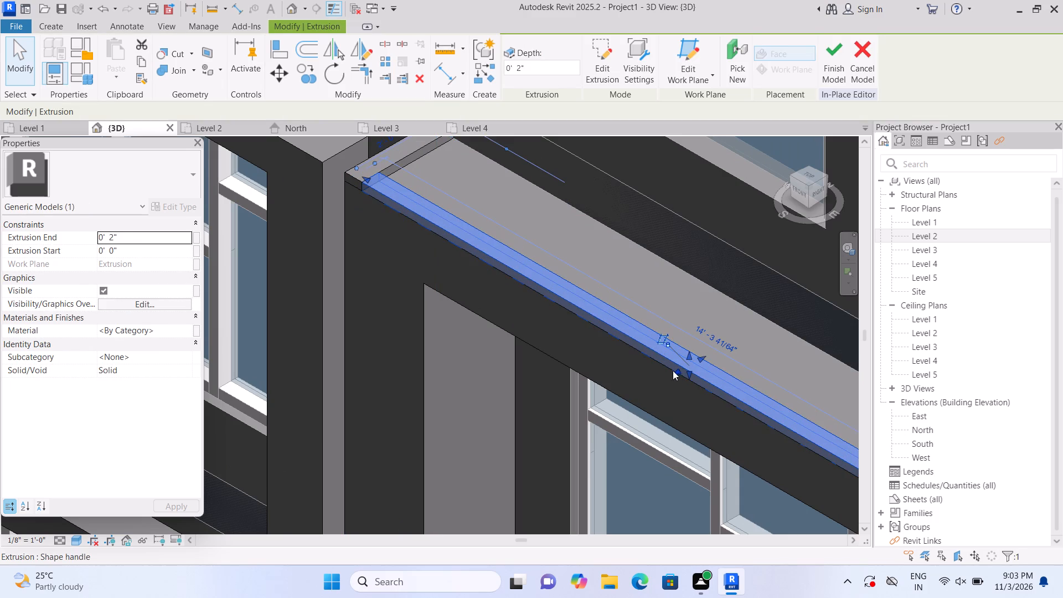
click(677, 372)
click(674, 373)
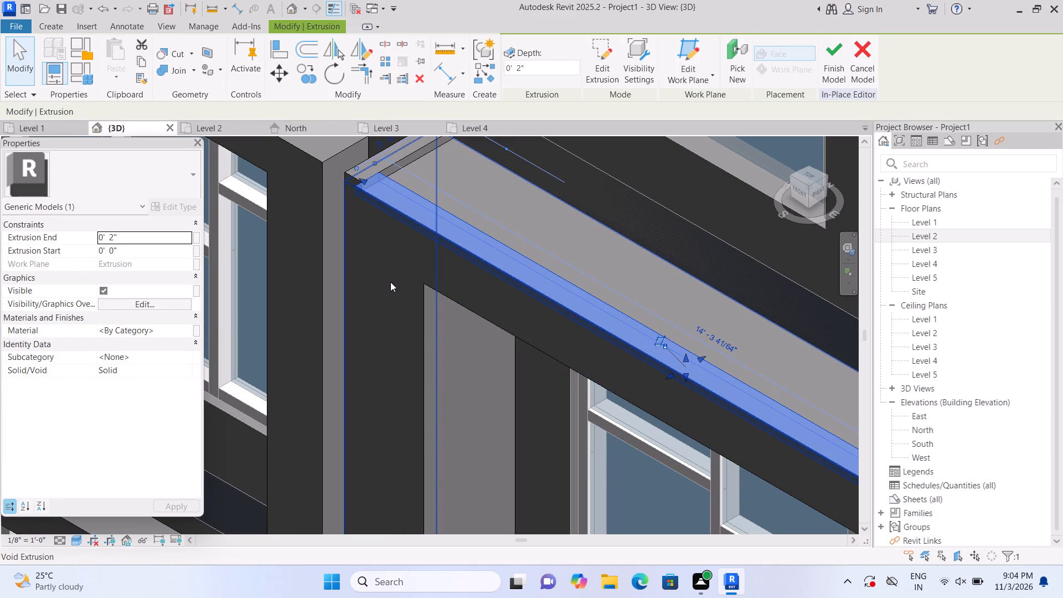
key(Escape)
Stretch the short end strip's front end slightly outward to line up with the long strip's overhang.
middle_click(362, 252)
middle_drag(363, 255, 423, 347)
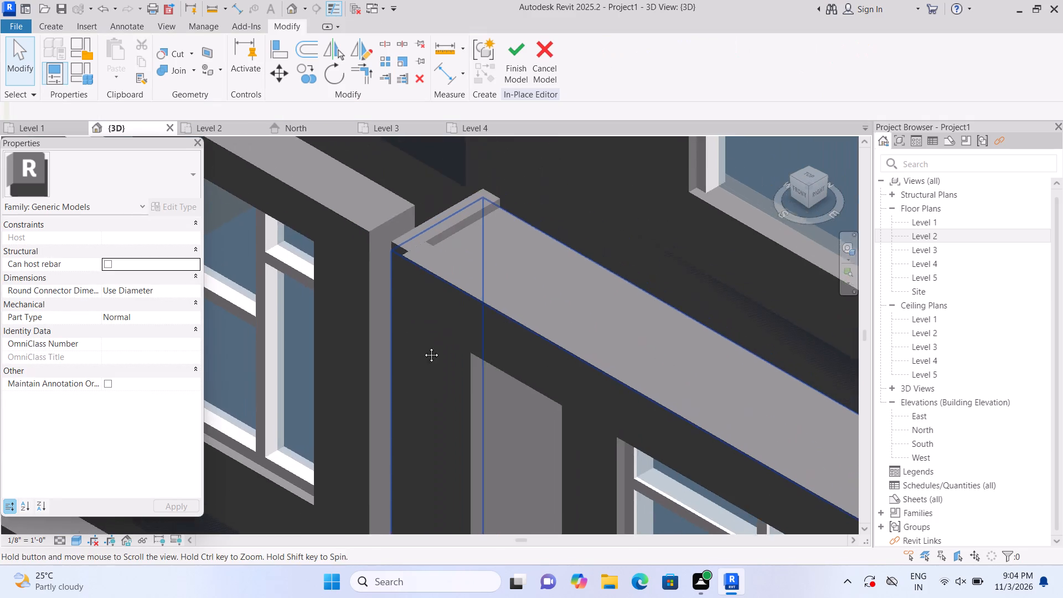
middle_drag(423, 347, 423, 348)
scroll(394, 281, up, 1)
click(421, 254)
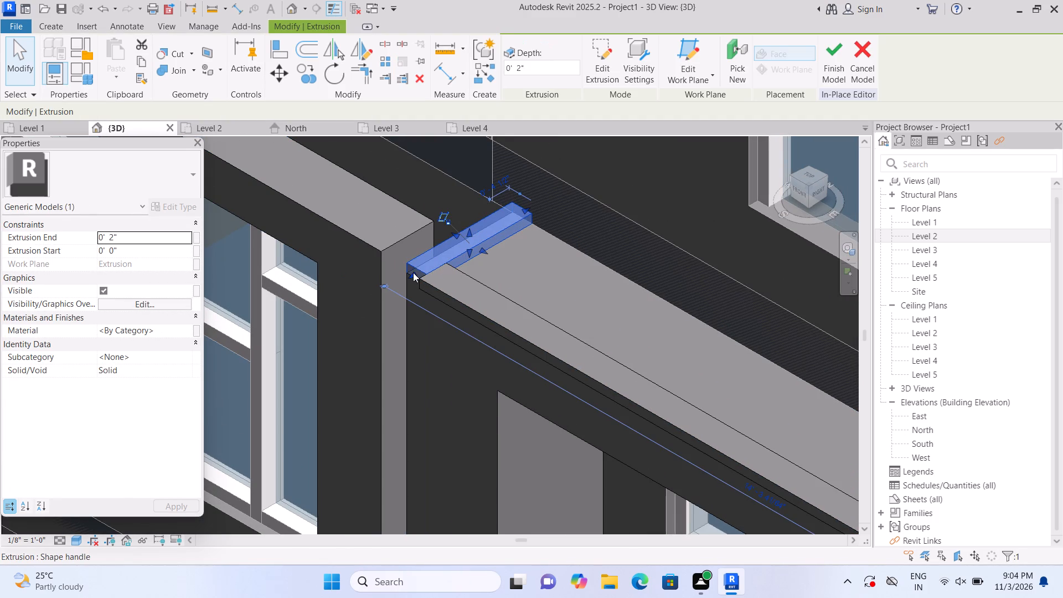
drag(413, 272, 408, 277)
click(408, 277)
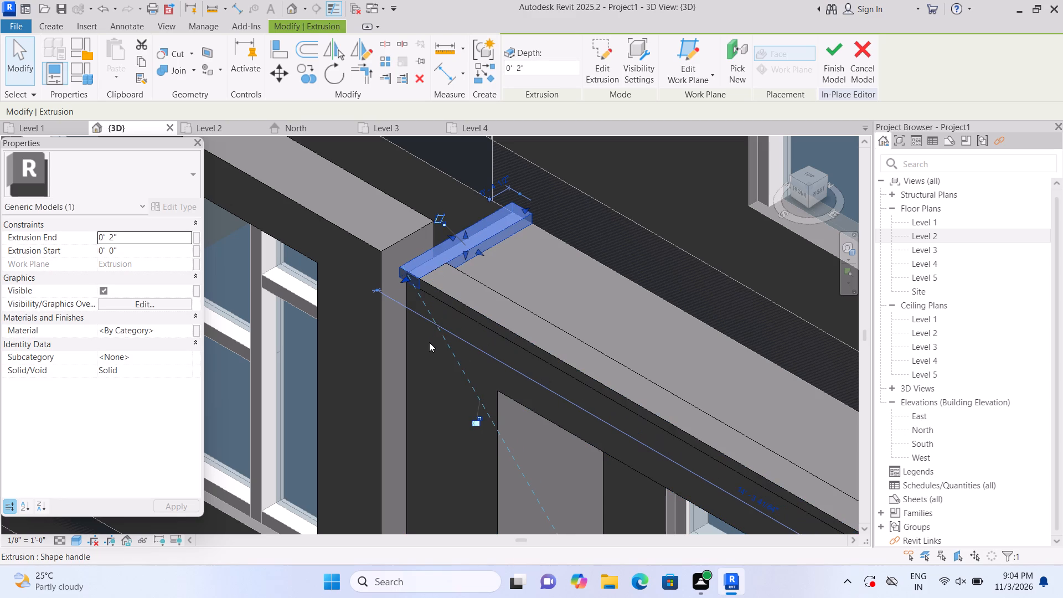
click(429, 342)
scroll(429, 342, down, 1)
key(Escape)
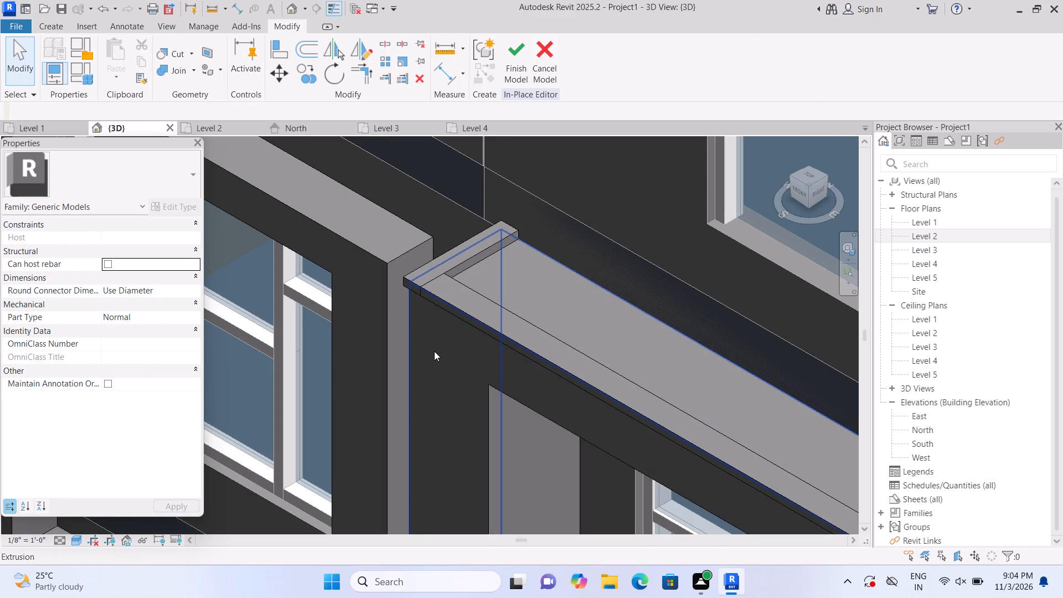
Extrude a third 2" high strip, about 4 1/2" wide and 1'-7" long, on the block's top face along the building-corner end.
middle_drag(421, 349, 100, 139)
middle_drag(295, 305, 137, 273)
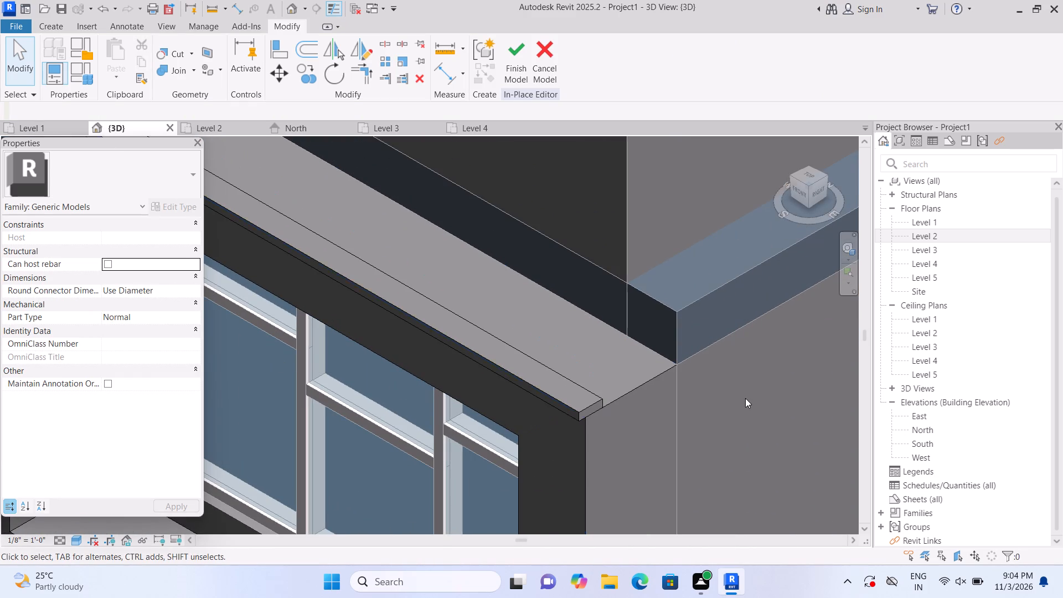
middle_drag(662, 431, 596, 411)
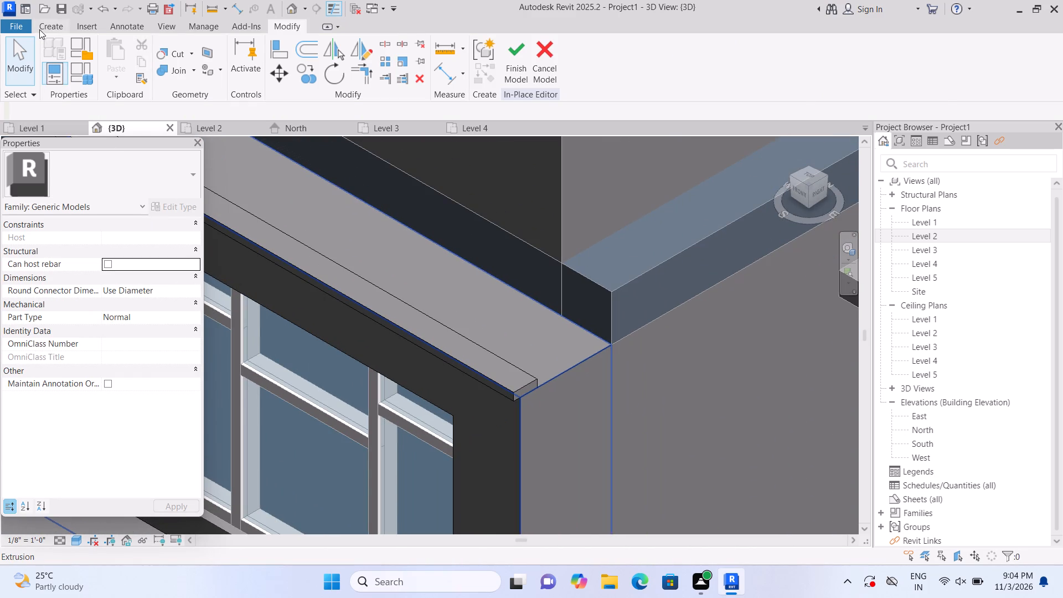
click(39, 29)
double_click(110, 61)
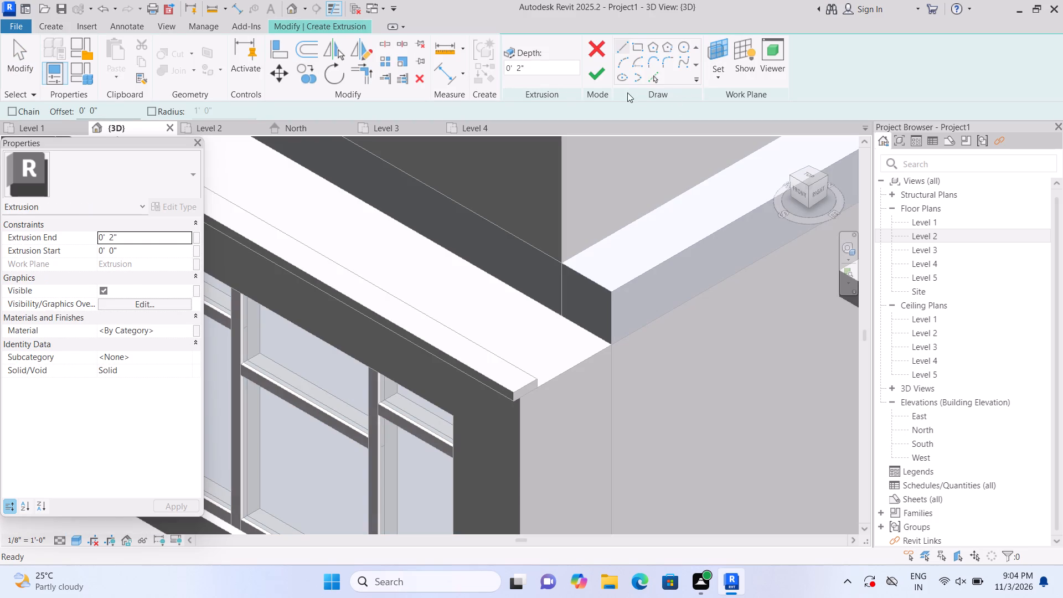
click(725, 72)
click(735, 120)
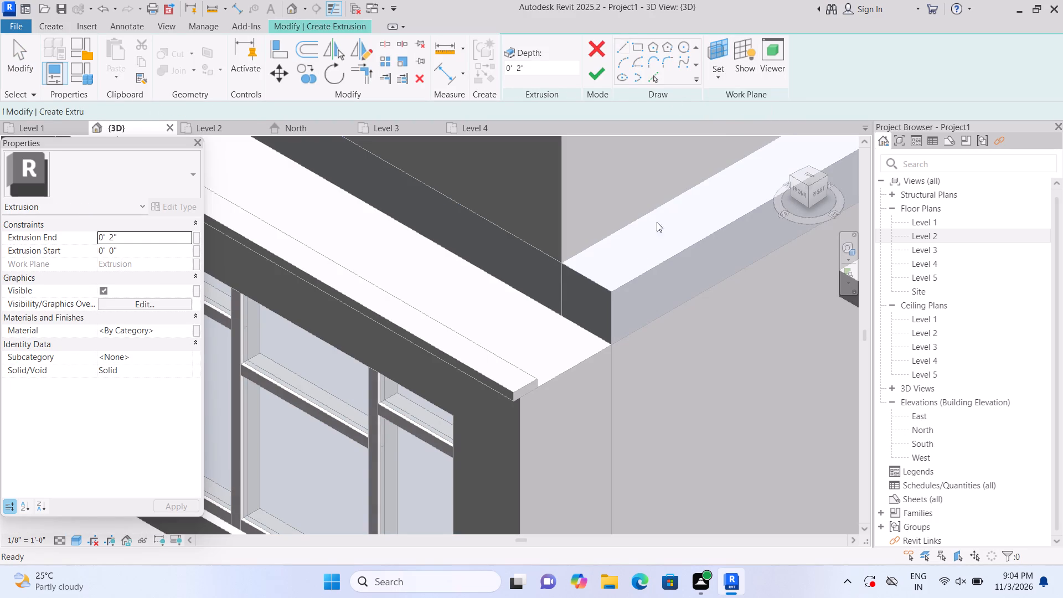
scroll(618, 281, up, 1)
click(533, 371)
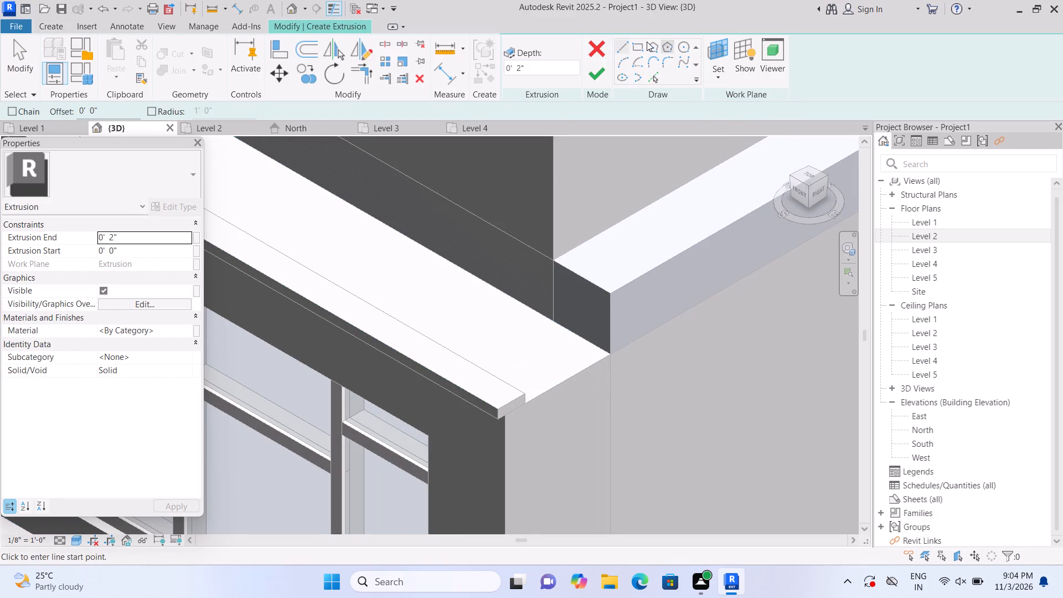
click(641, 44)
scroll(630, 359, up, 1)
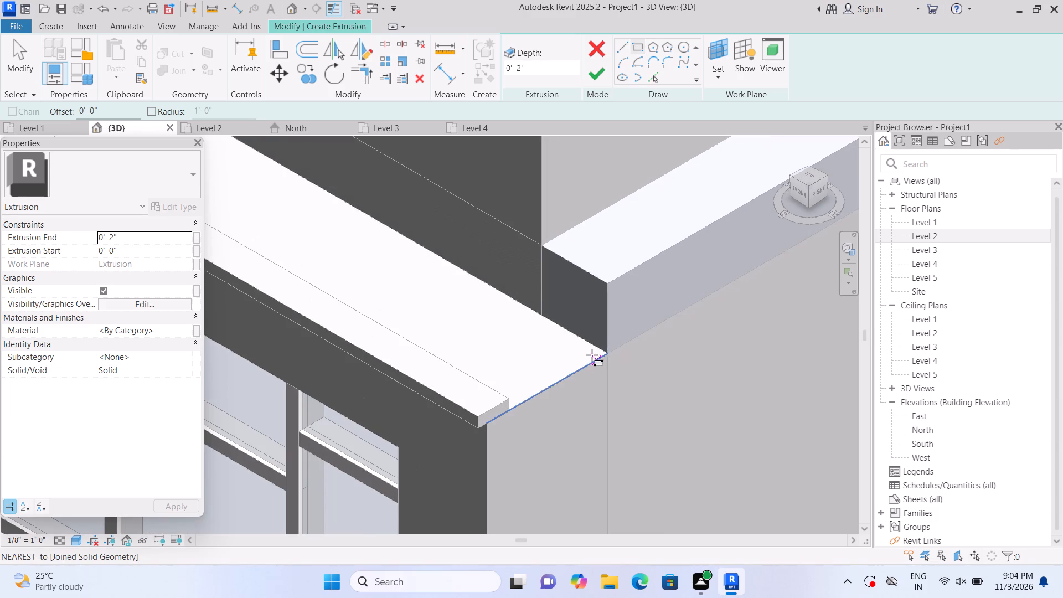
click(605, 351)
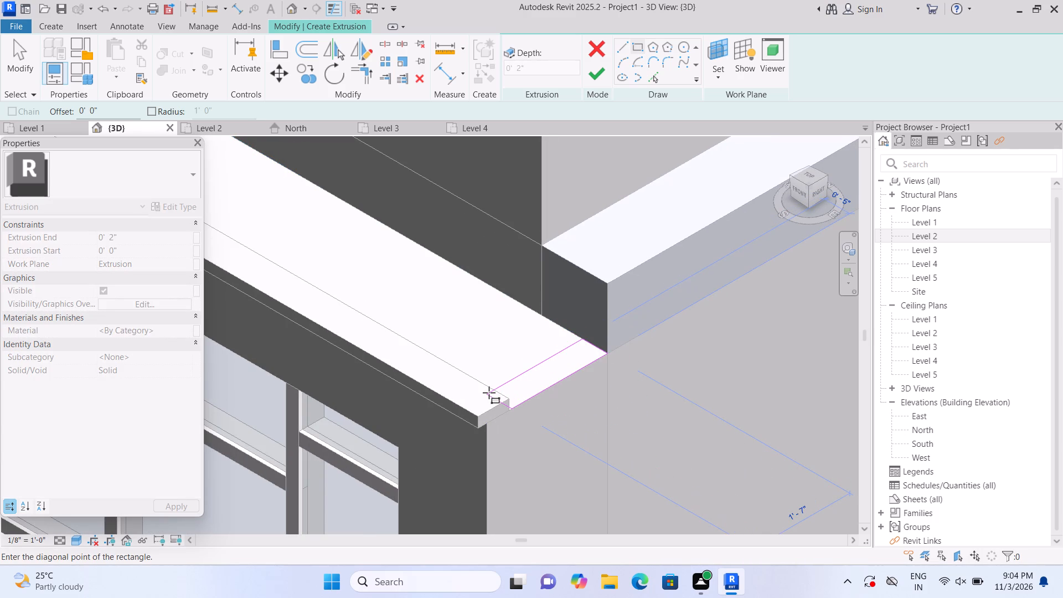
click(489, 393)
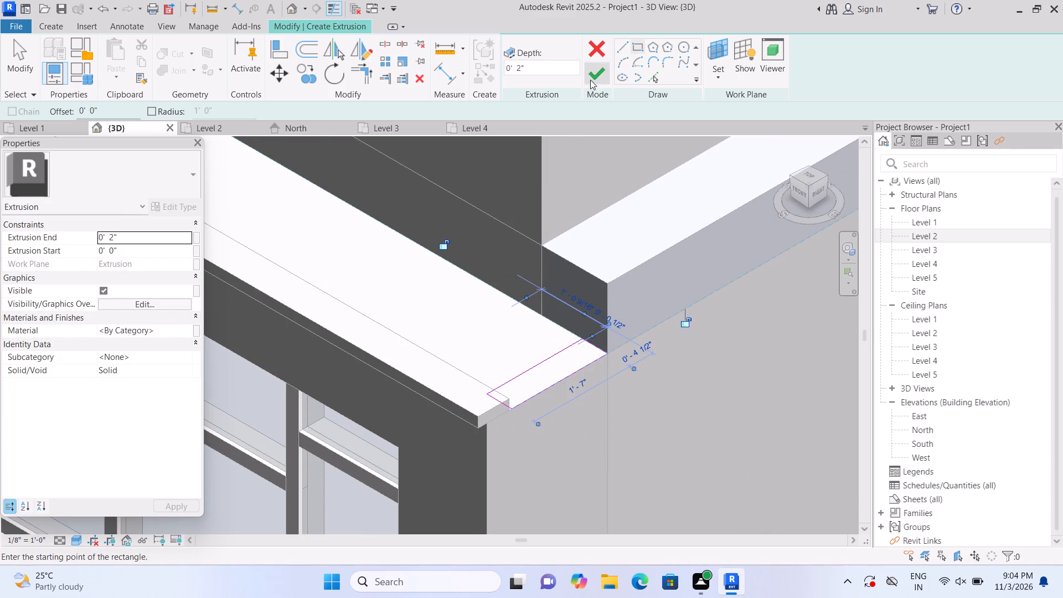
click(591, 78)
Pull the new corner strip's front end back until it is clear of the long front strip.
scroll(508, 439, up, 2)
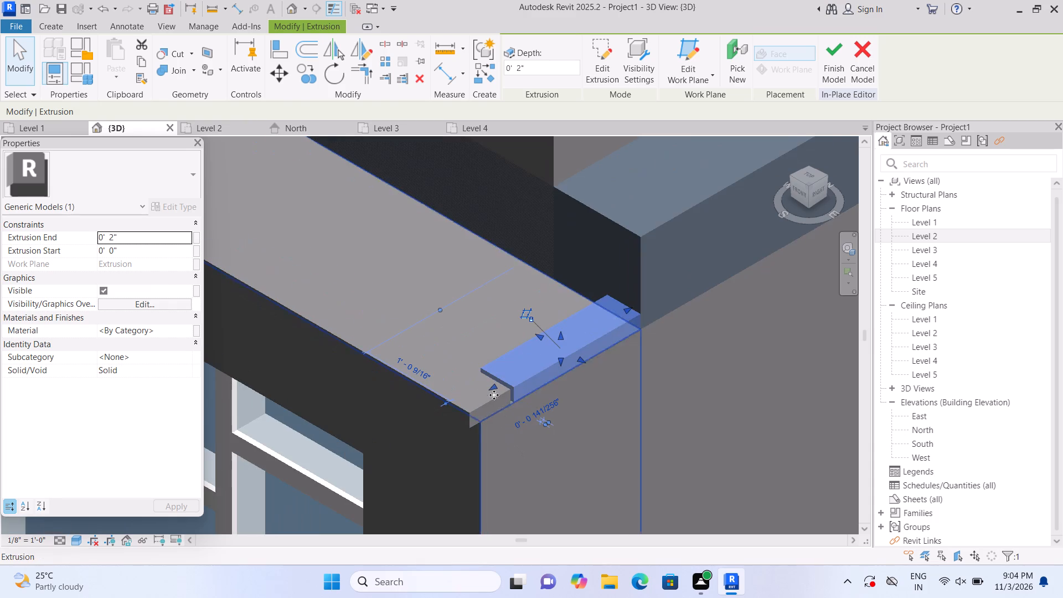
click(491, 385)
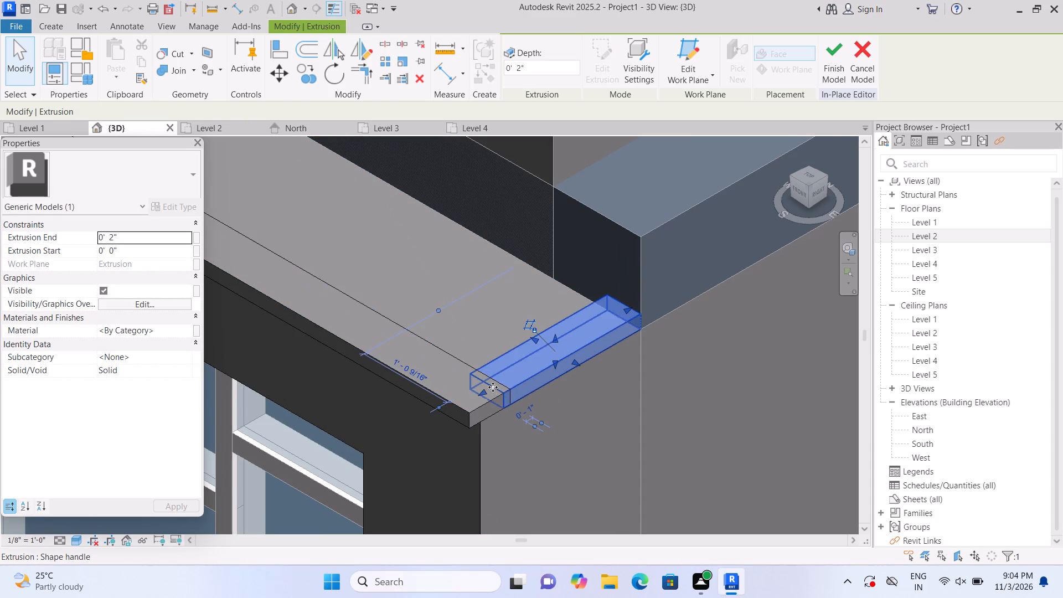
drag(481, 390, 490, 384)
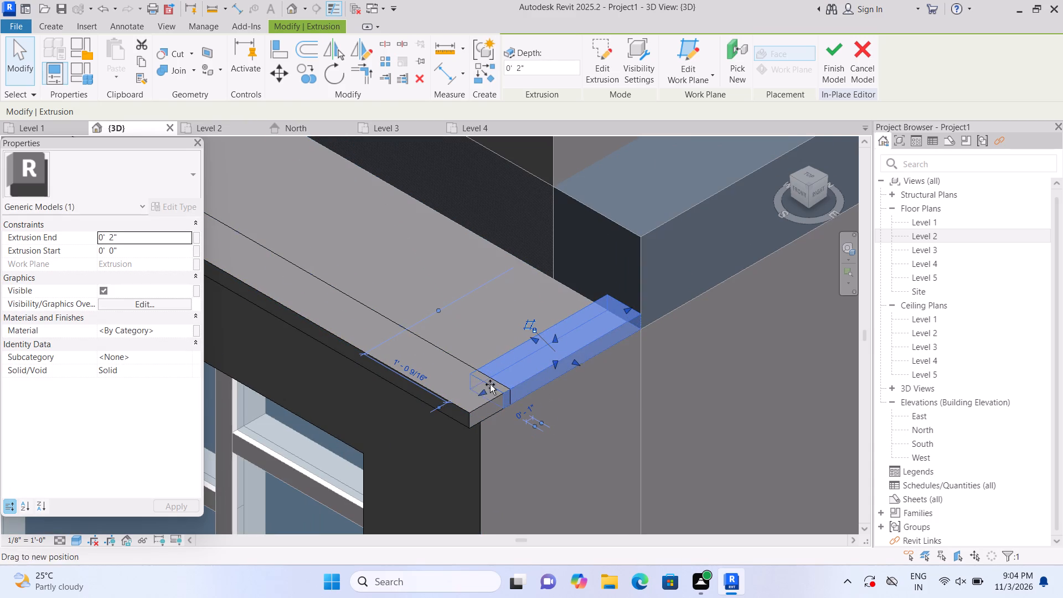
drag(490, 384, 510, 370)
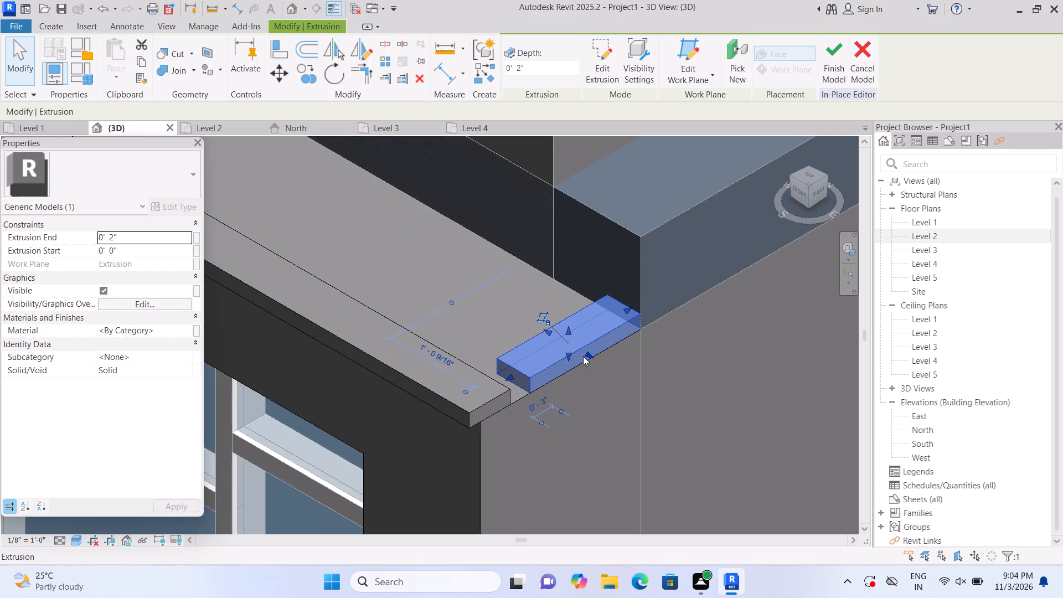
Stretch the corner strip's outer side slightly outward so it overhangs the end of the block.
drag(586, 354, 598, 360)
click(598, 360)
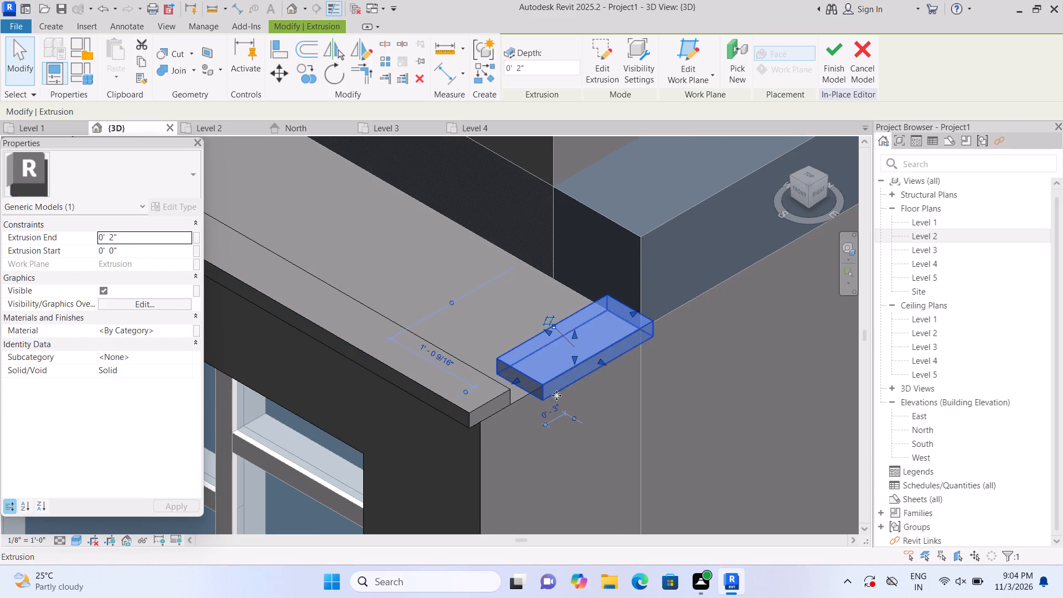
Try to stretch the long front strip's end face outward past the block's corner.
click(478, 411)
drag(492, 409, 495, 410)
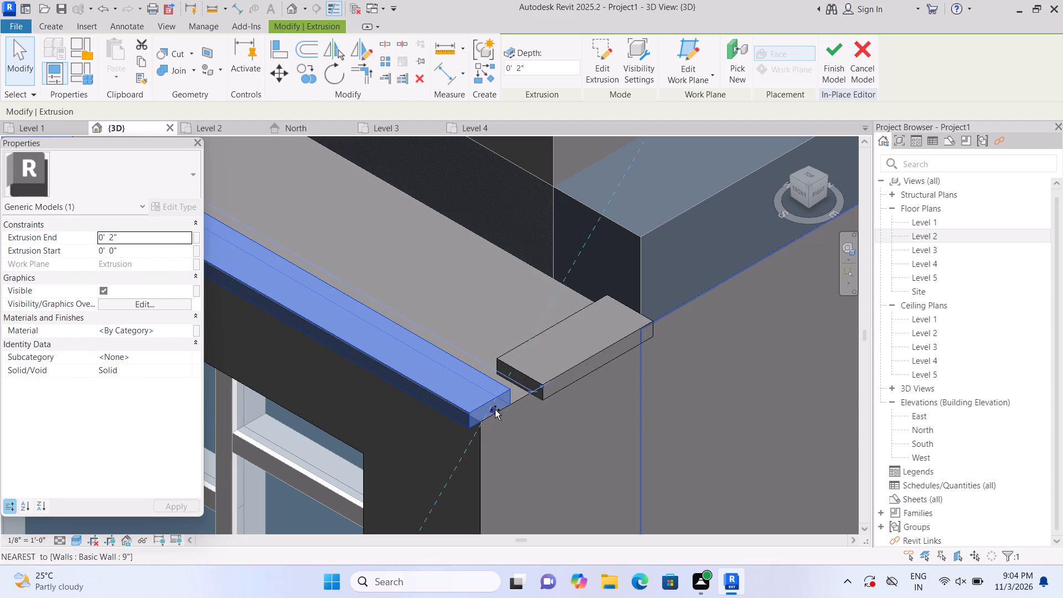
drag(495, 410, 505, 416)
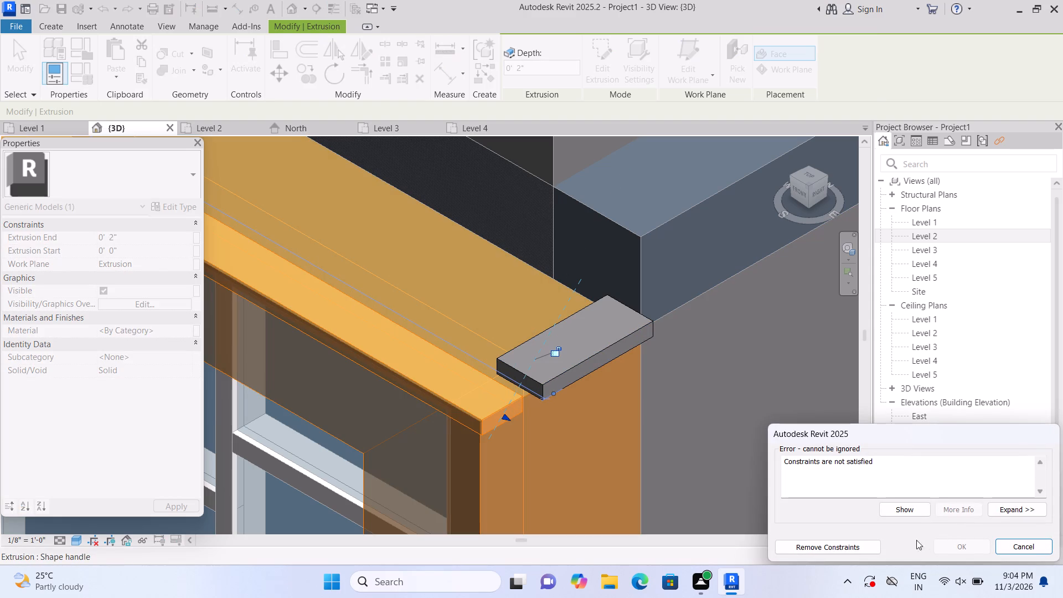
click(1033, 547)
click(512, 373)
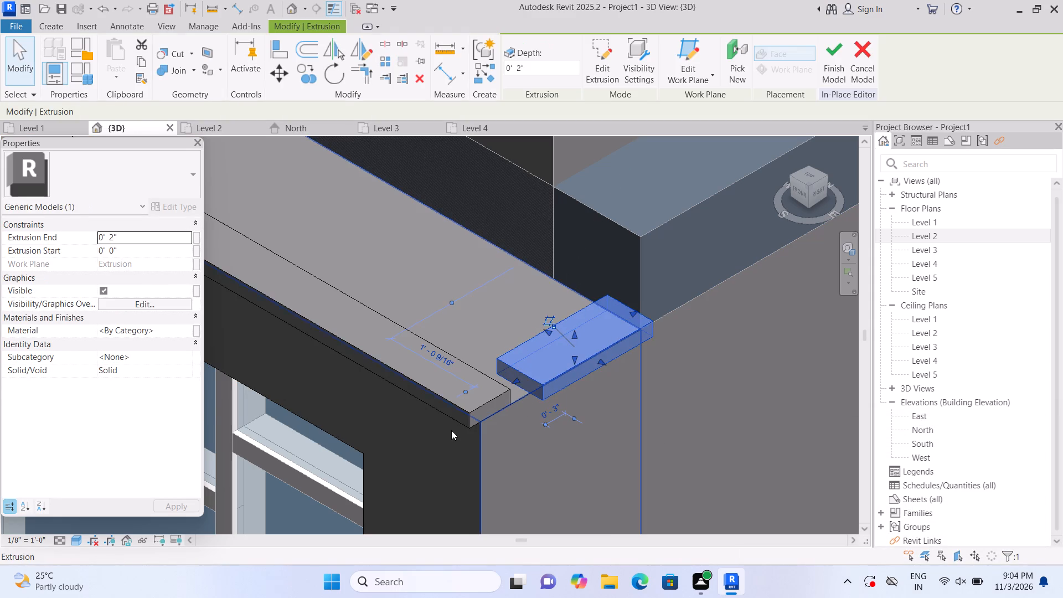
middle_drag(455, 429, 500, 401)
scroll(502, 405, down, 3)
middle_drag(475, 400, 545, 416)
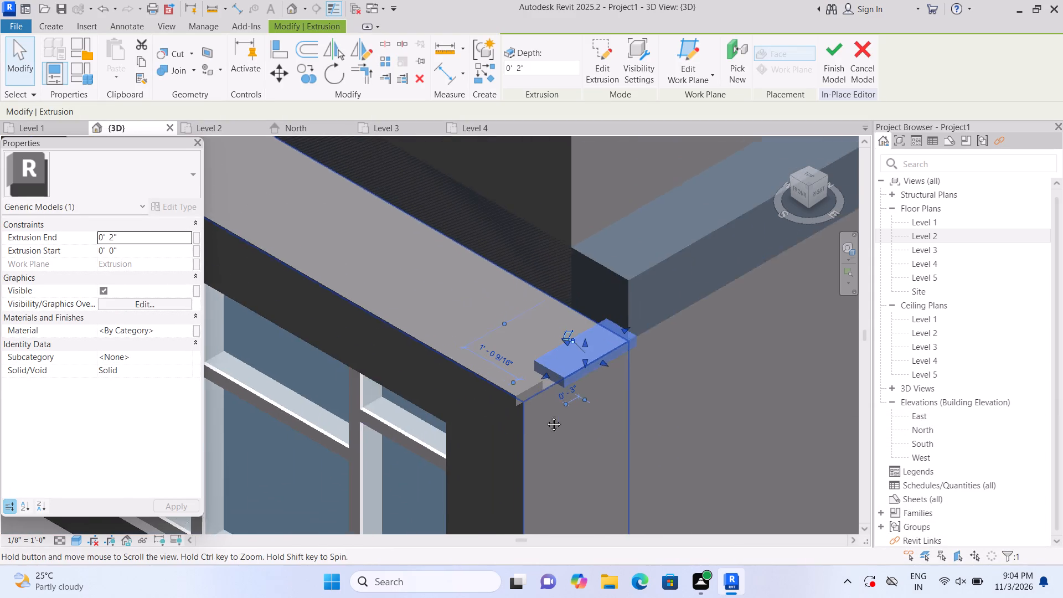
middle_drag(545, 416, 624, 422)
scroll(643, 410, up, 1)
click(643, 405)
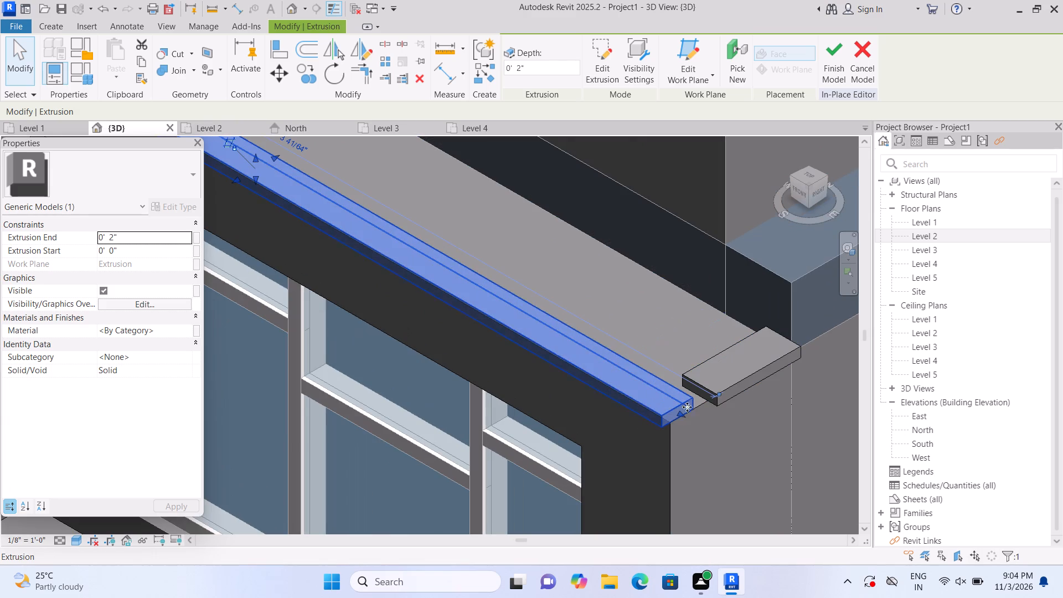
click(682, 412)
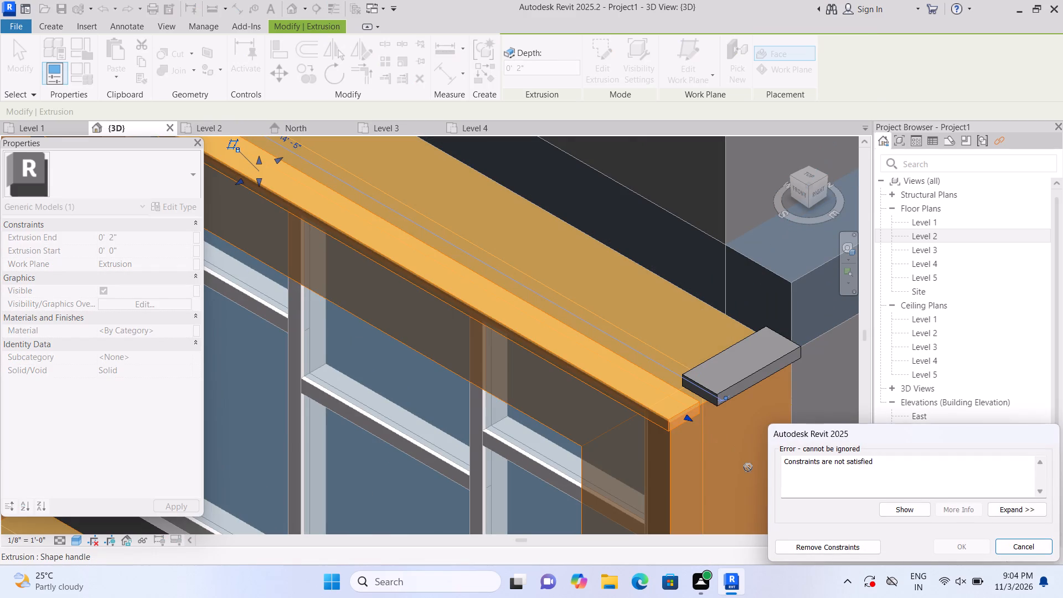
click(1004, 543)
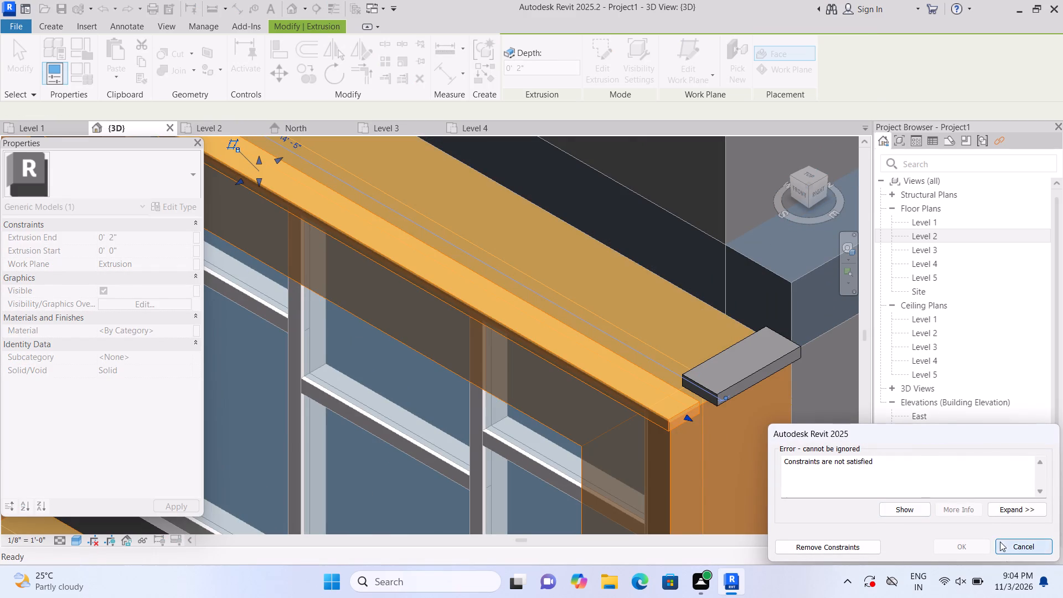
Stretch the corner strip's front end forward across the long strip's end to line up with its front overhang.
scroll(709, 439, down, 2)
middle_drag(601, 443, 610, 441)
scroll(610, 441, down, 3)
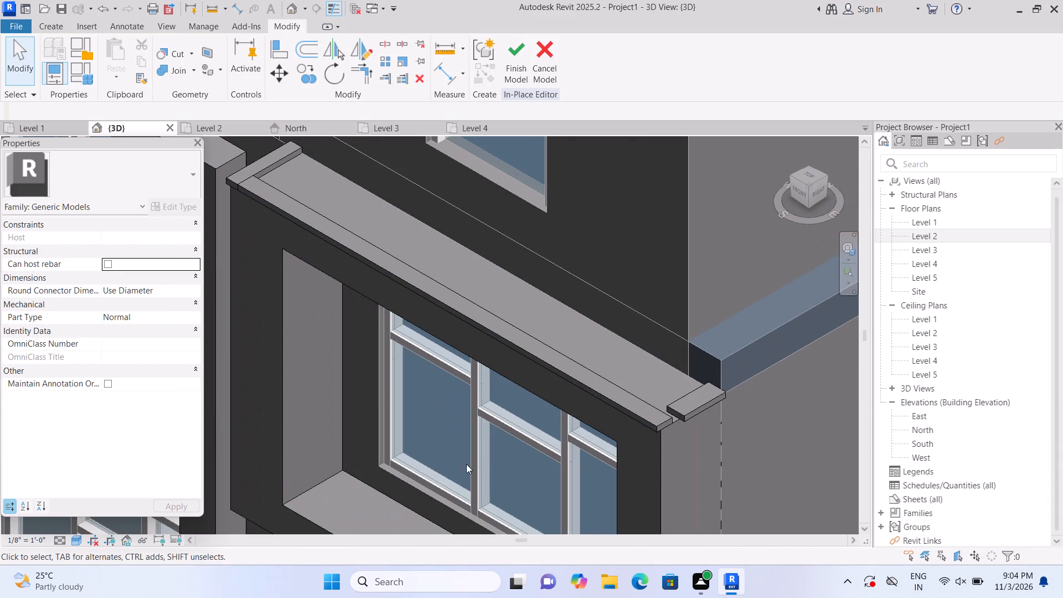
middle_drag(465, 464, 478, 414)
scroll(692, 432, up, 4)
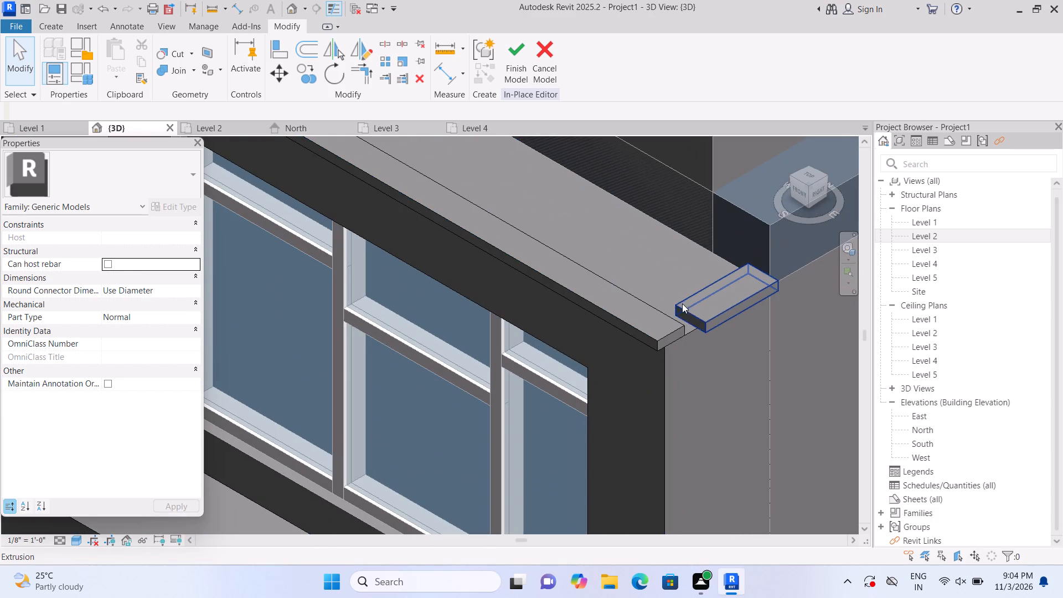
click(684, 301)
drag(688, 319, 683, 323)
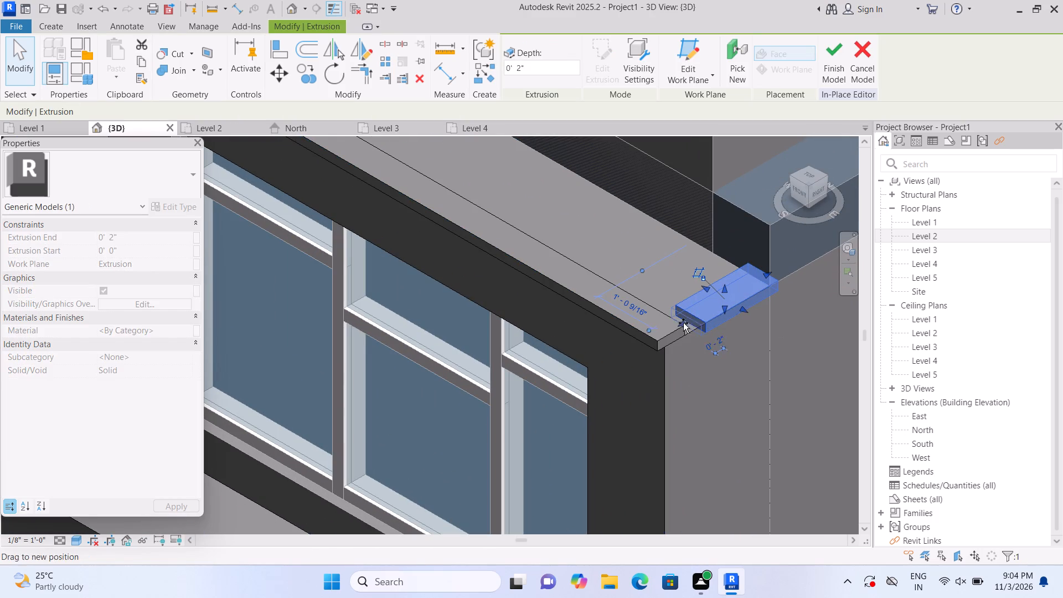
drag(683, 323, 657, 347)
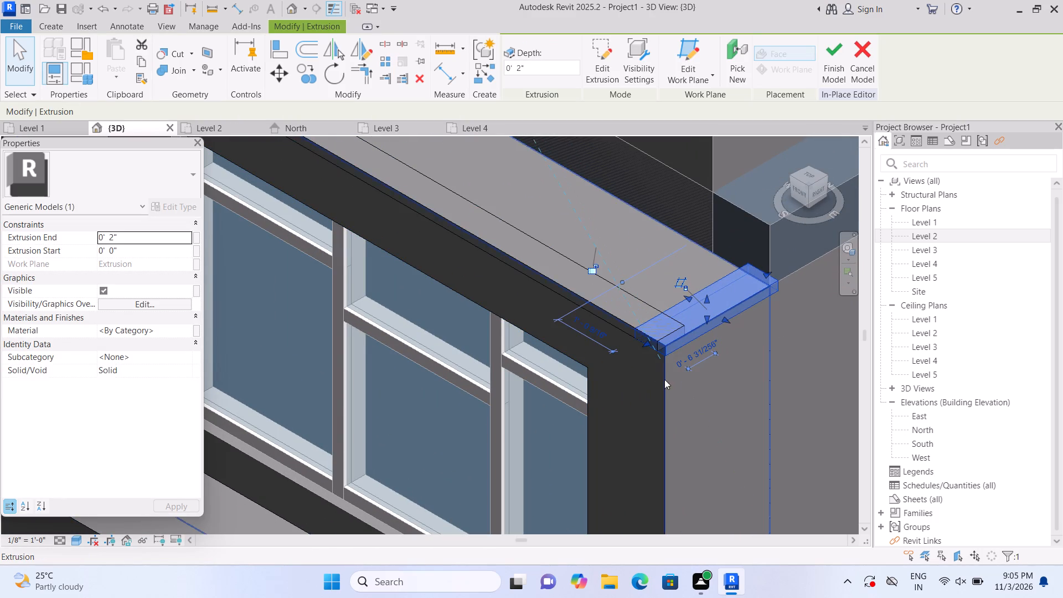
click(693, 397)
click(822, 364)
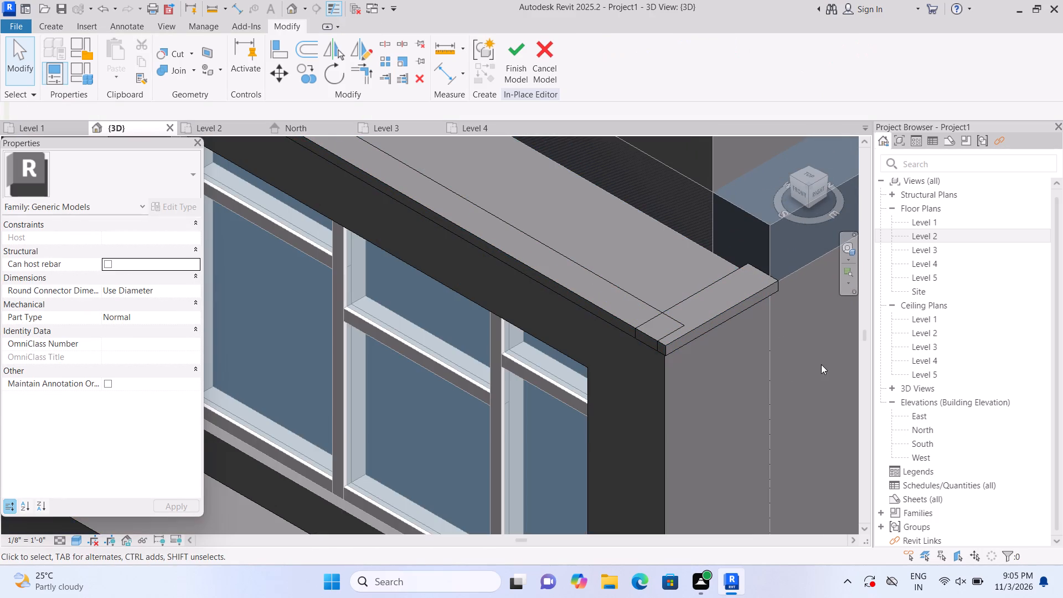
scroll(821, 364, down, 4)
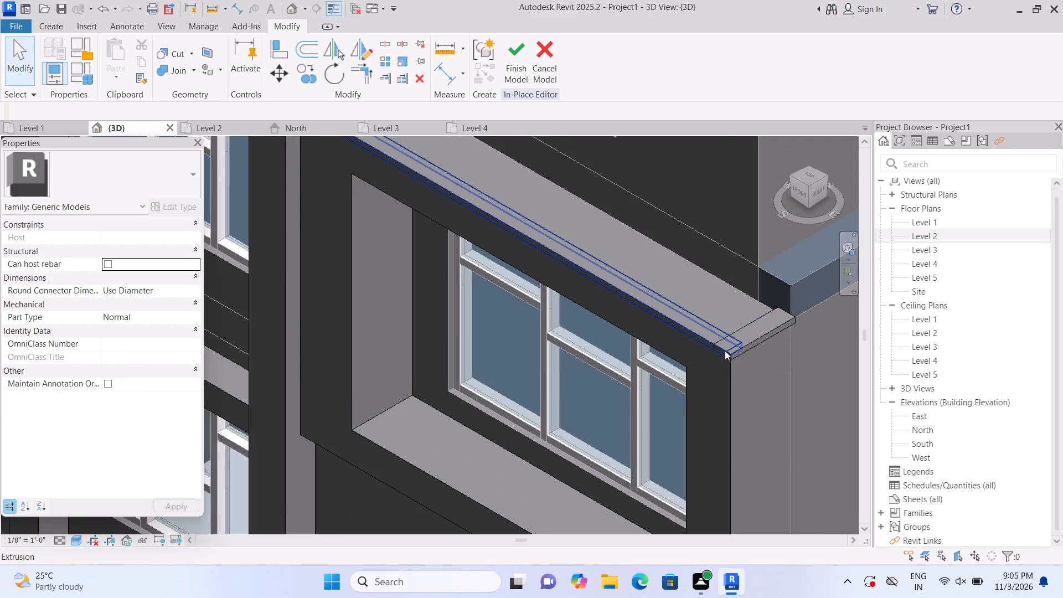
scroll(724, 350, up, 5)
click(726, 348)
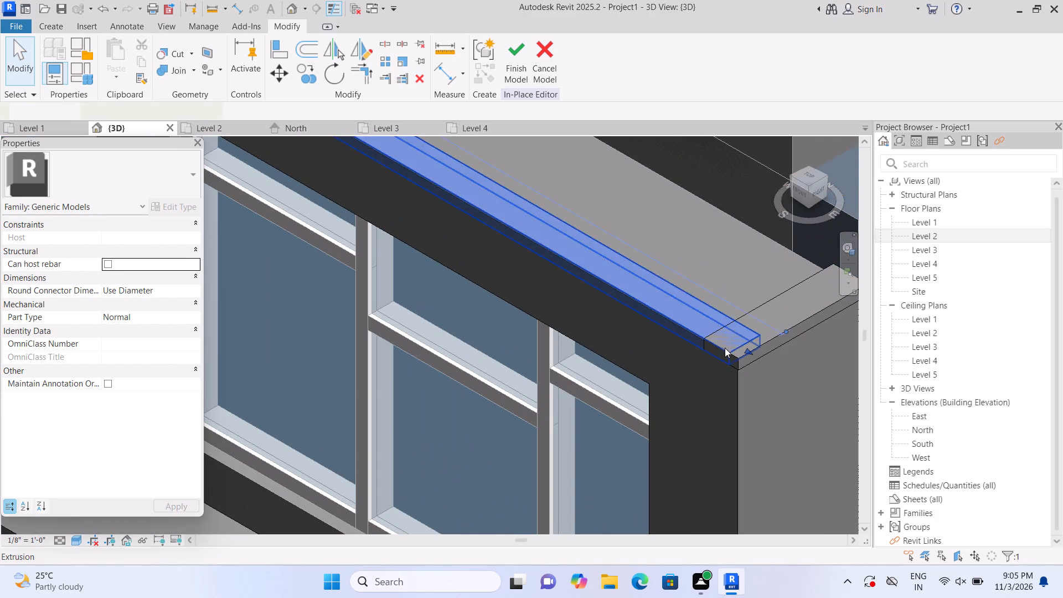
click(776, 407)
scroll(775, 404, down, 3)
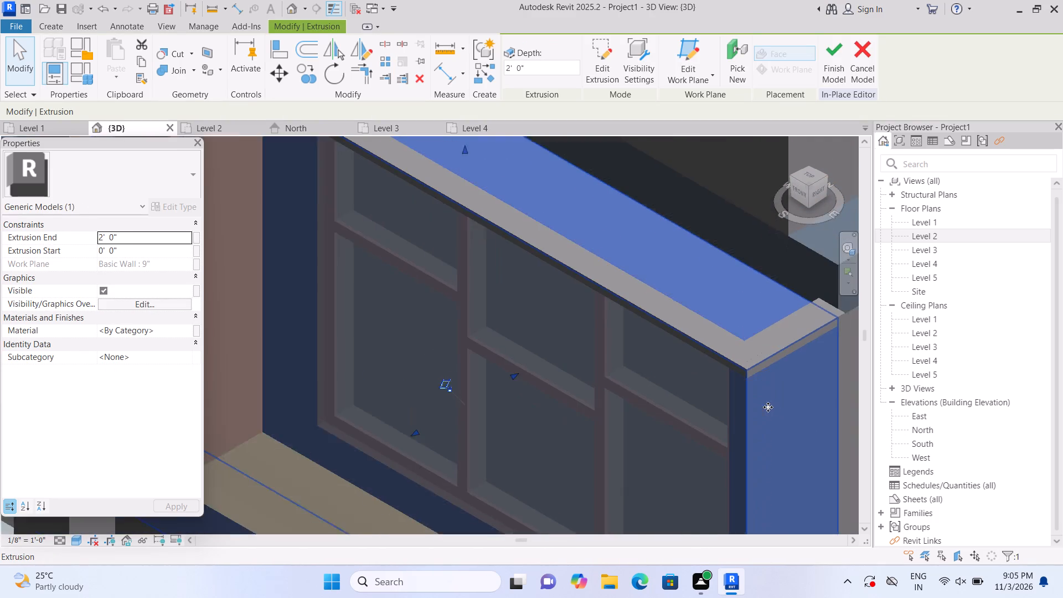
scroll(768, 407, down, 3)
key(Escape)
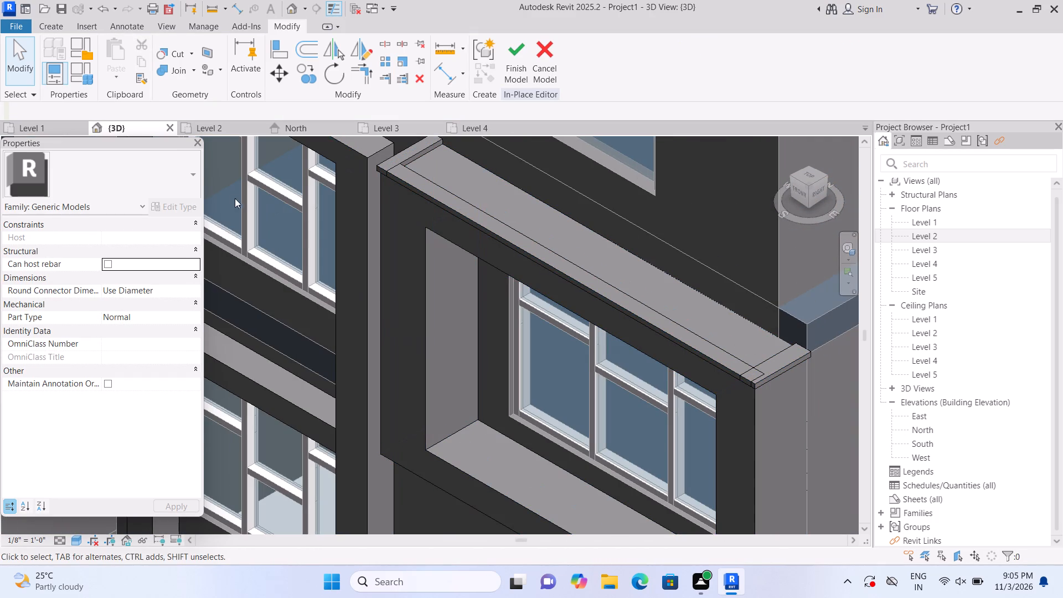
Join the long front strip's geometry with both short end strips on top of the upper-floor window block.
click(192, 64)
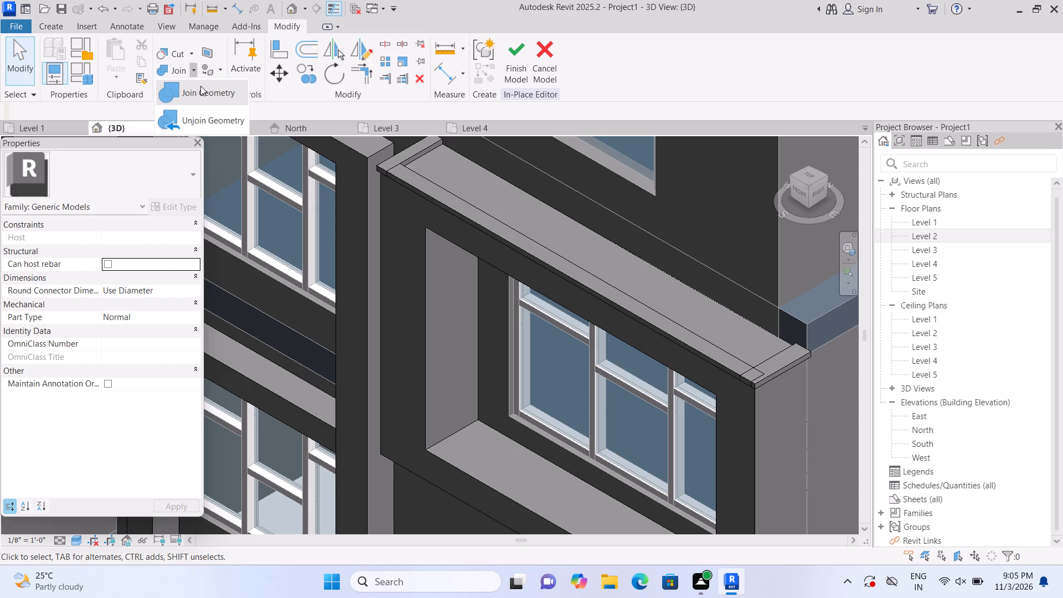
click(200, 86)
click(432, 208)
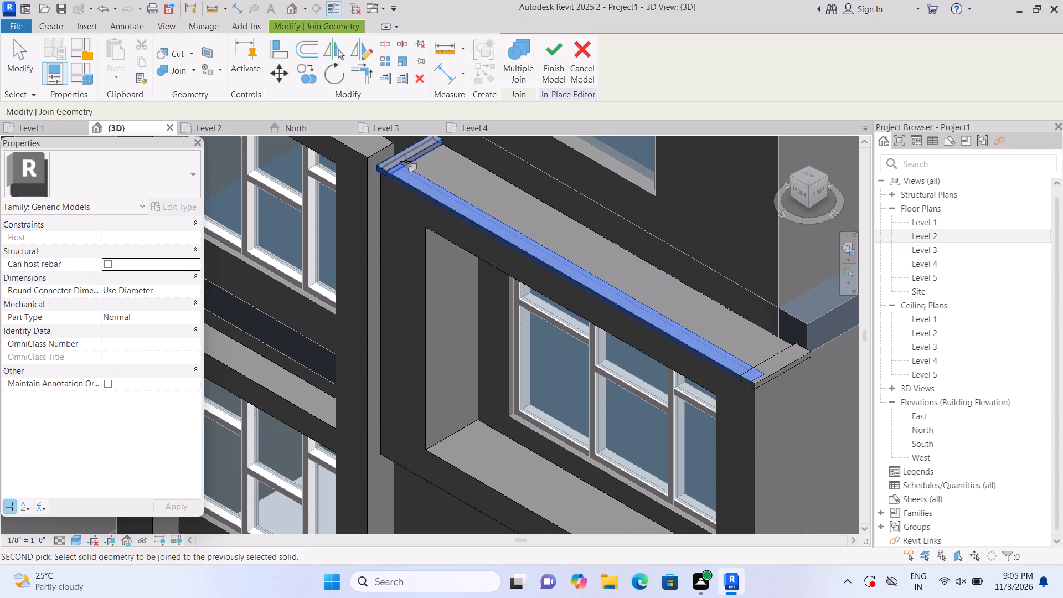
click(406, 161)
click(700, 361)
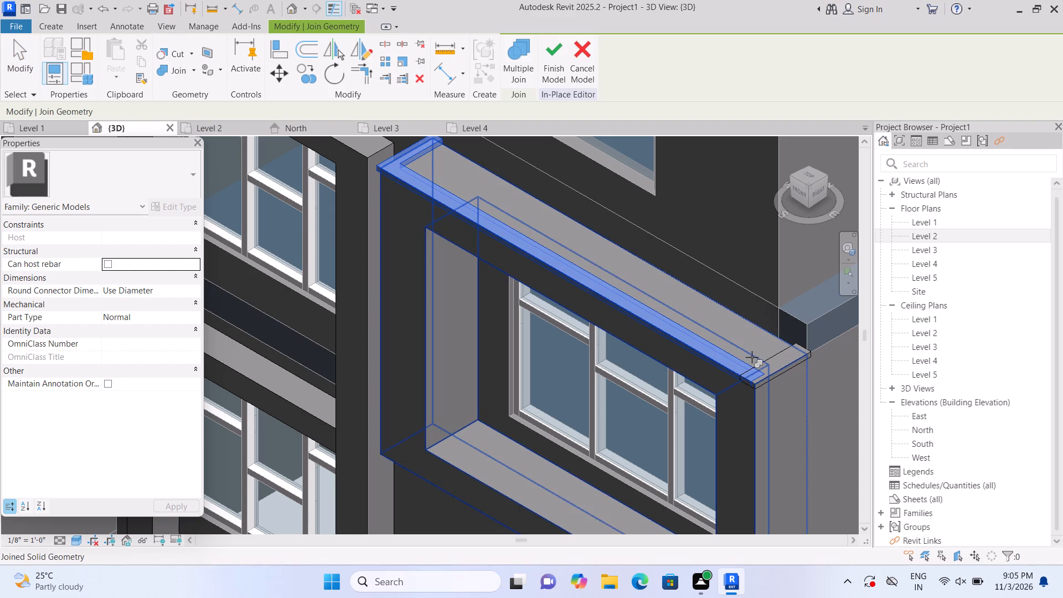
click(770, 355)
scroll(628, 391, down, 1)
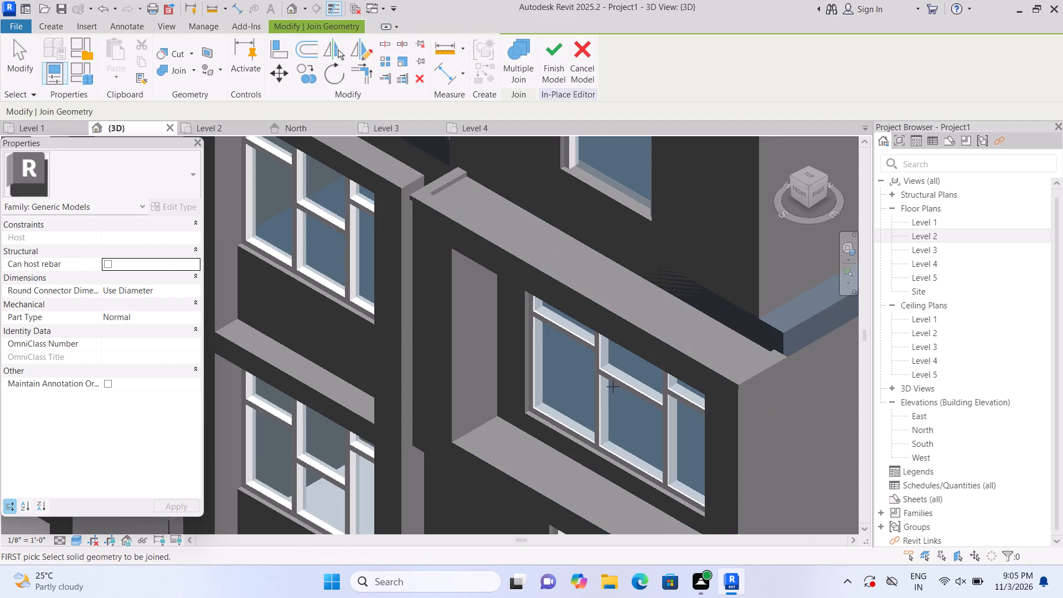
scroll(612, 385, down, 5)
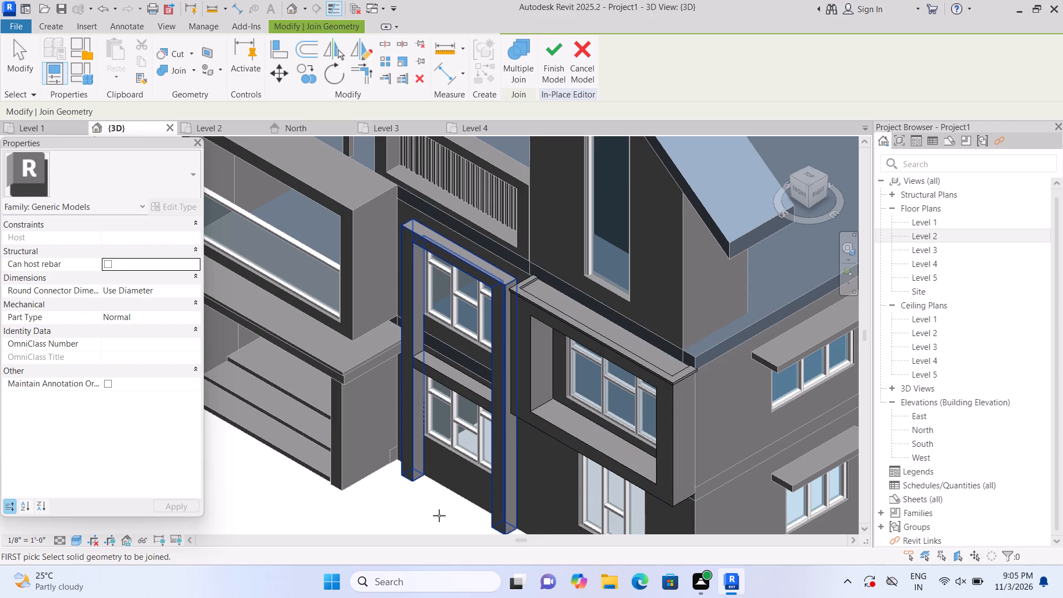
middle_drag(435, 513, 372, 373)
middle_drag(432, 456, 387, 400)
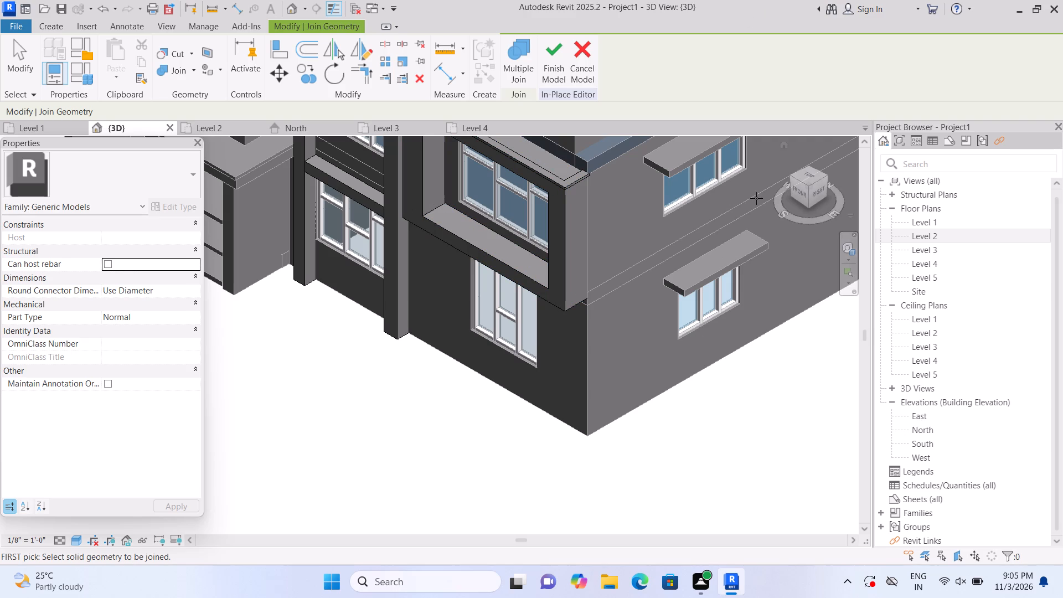
Start a new extrusion from the front view, picking the ground-floor front wall around the lower windows as its work plane.
double_click(795, 196)
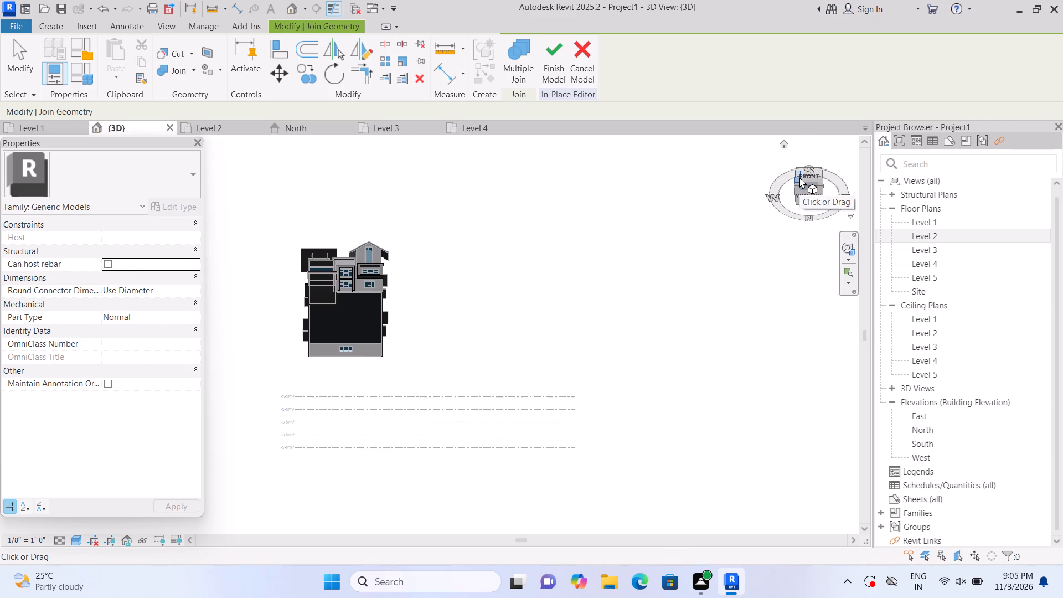
double_click(806, 173)
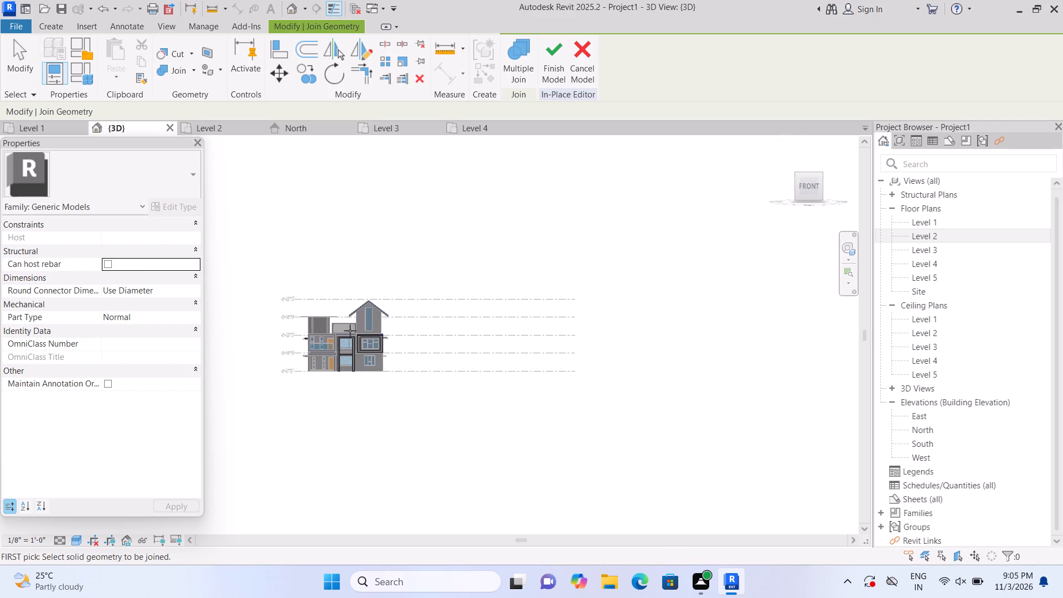
scroll(287, 342, up, 11)
middle_drag(313, 338, 287, 299)
scroll(316, 317, up, 3)
middle_drag(311, 322, 244, 304)
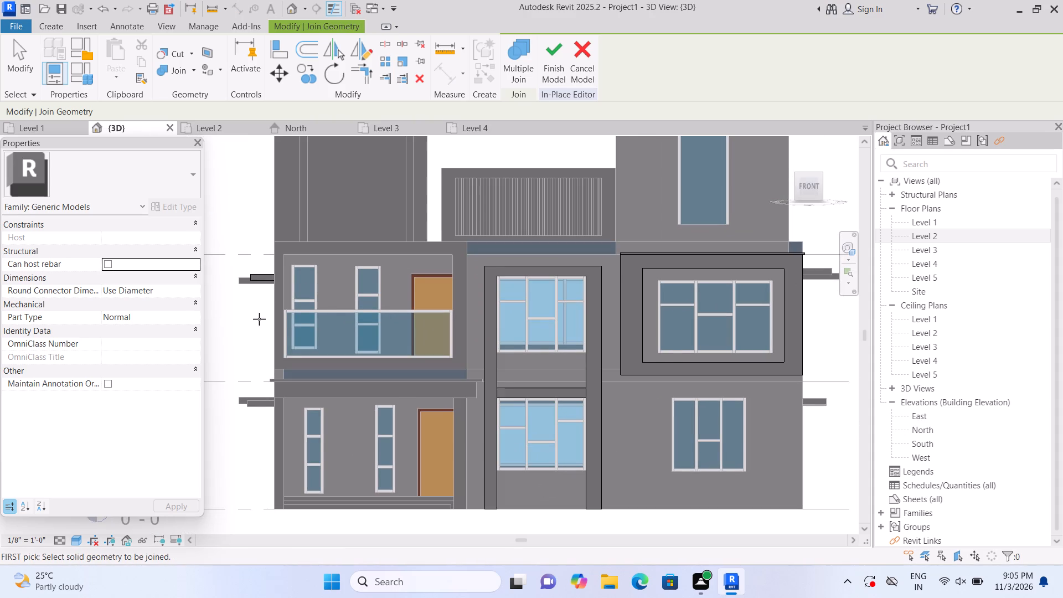
scroll(259, 319, down, 1)
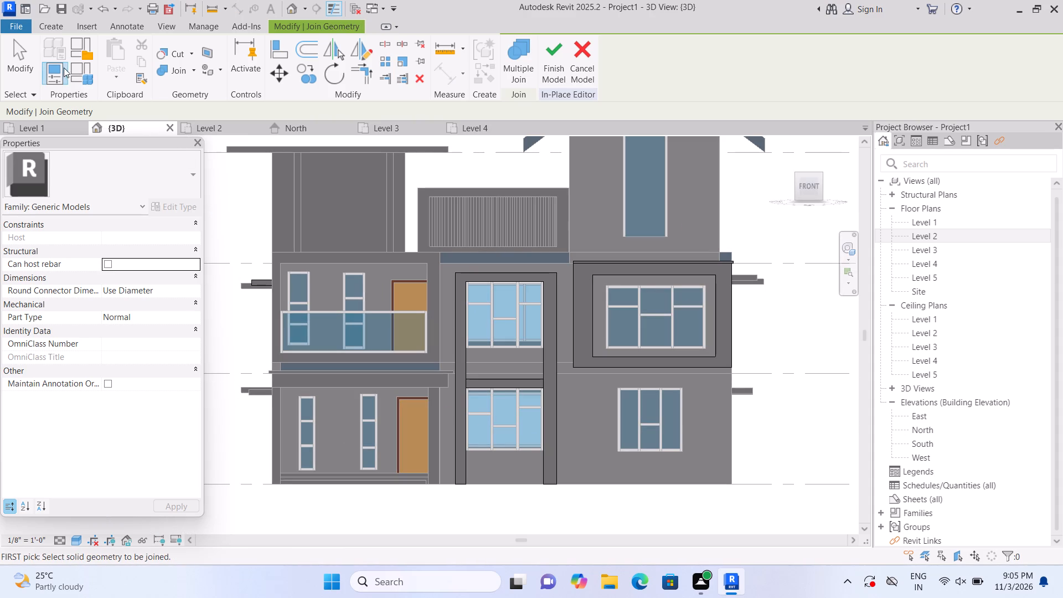
click(55, 27)
click(111, 49)
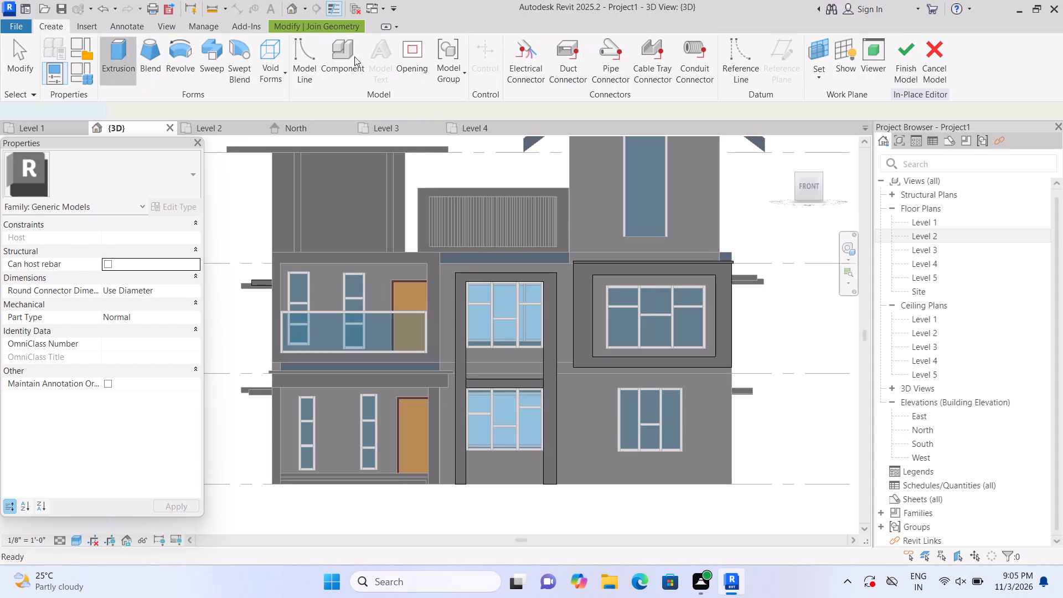
click(709, 75)
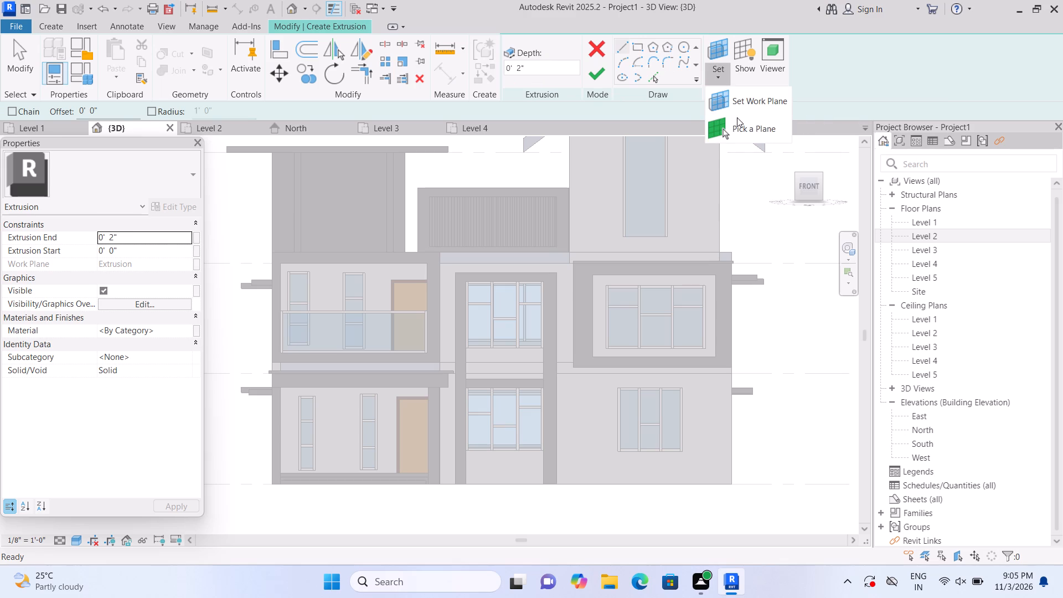
click(738, 126)
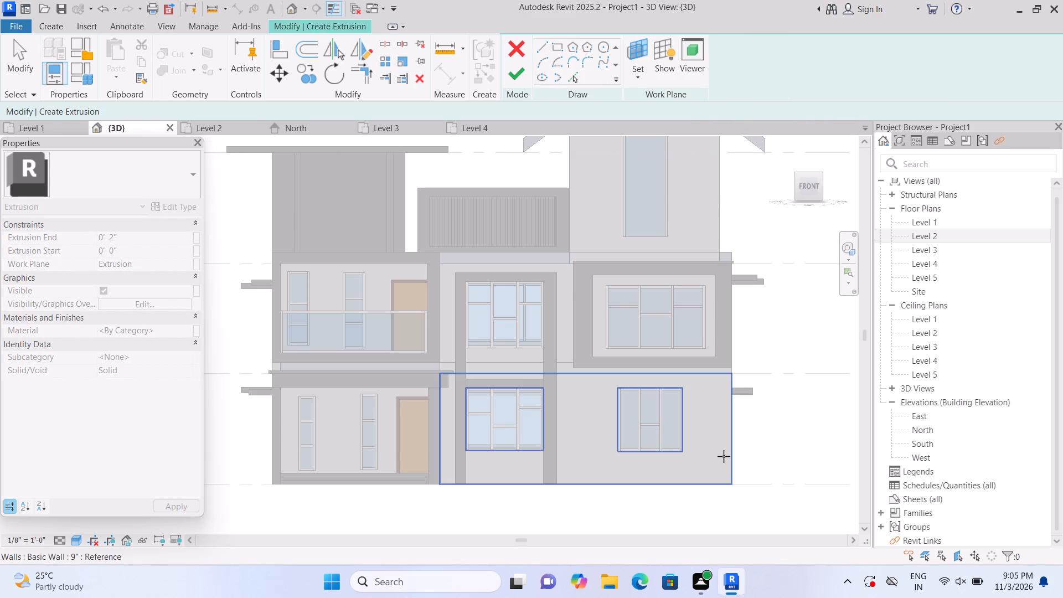
click(724, 456)
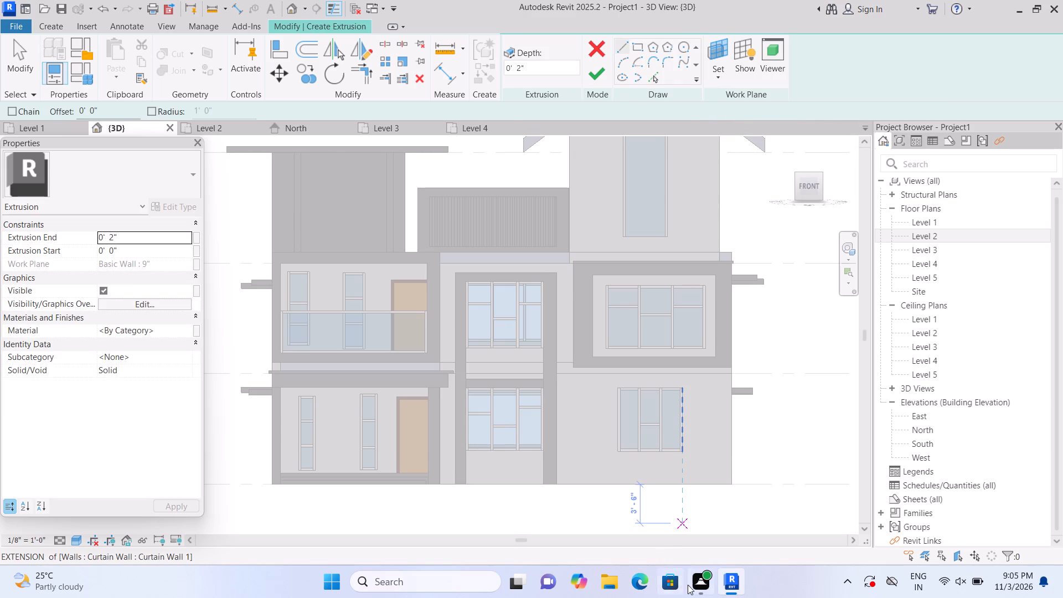
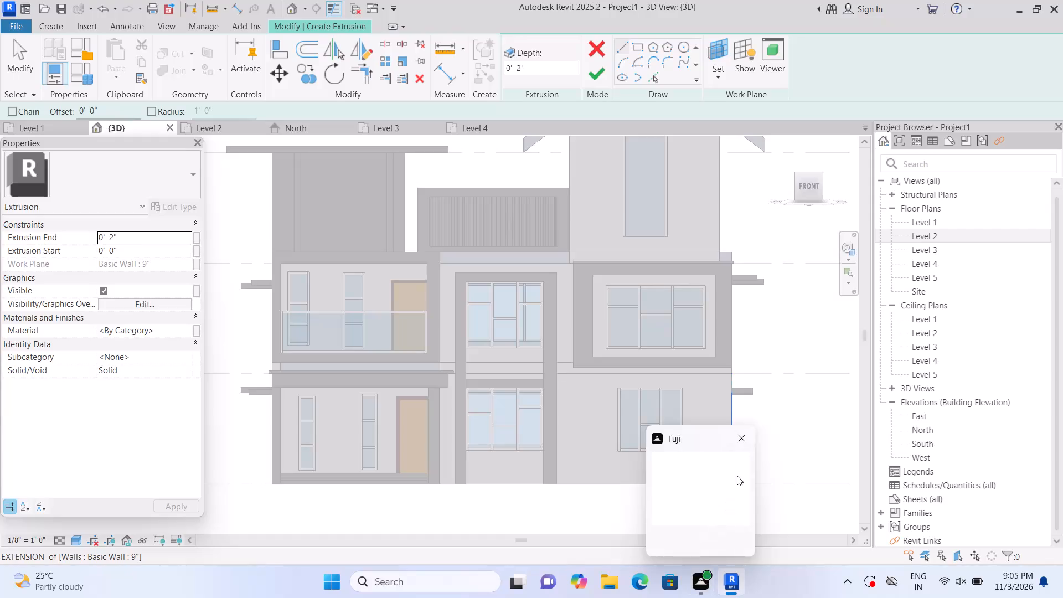
Extrude a thin horizontal rectangle about 11' long and 8" high, along the ground-floor window's top edge out to the wall's outer corner.
click(788, 413)
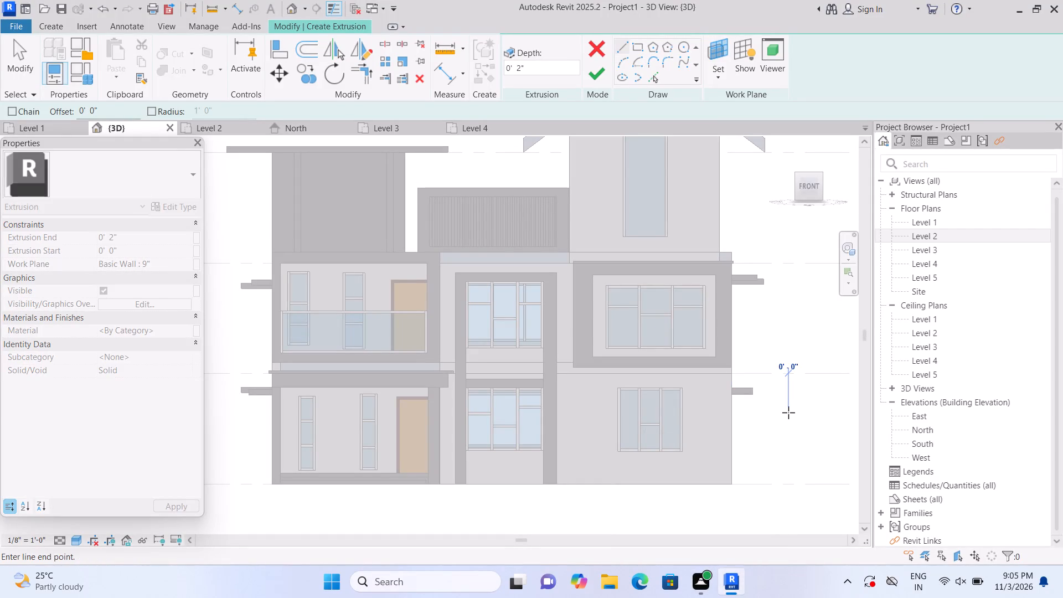
key(Escape)
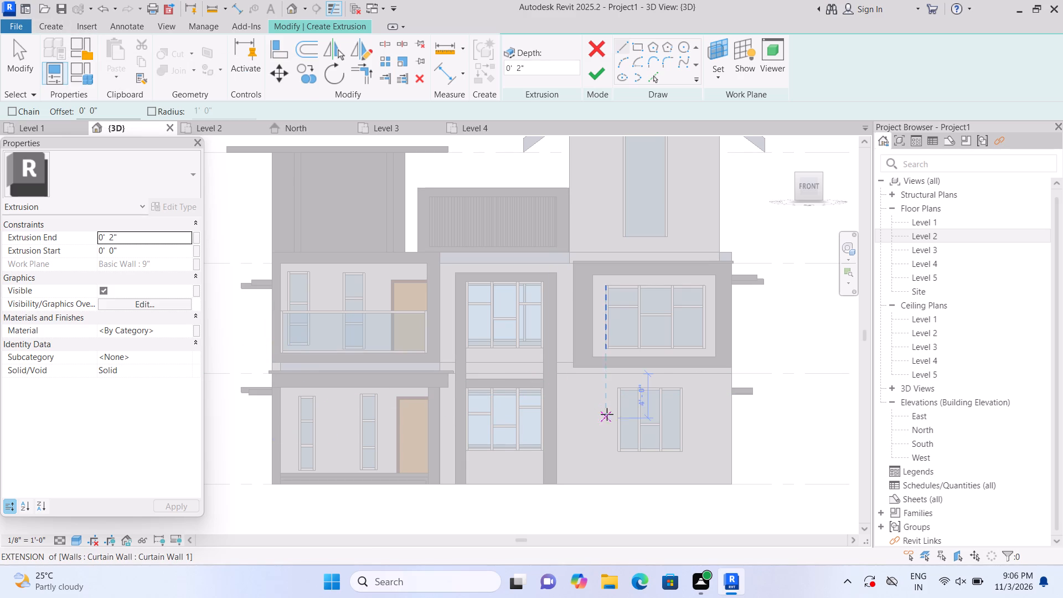
middle_drag(601, 414, 560, 405)
scroll(559, 411, up, 3)
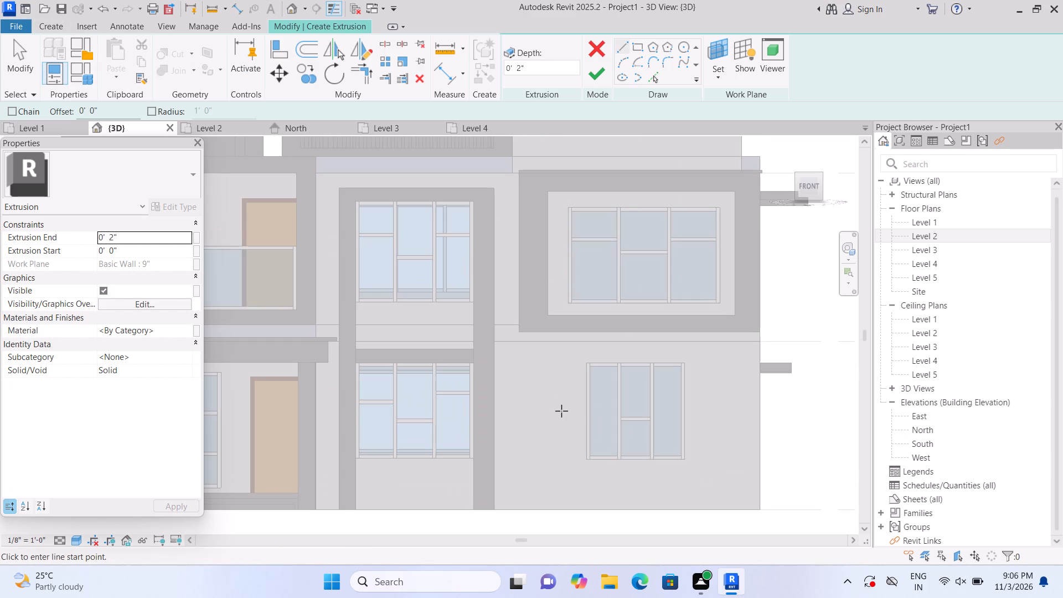
scroll(561, 411, up, 1)
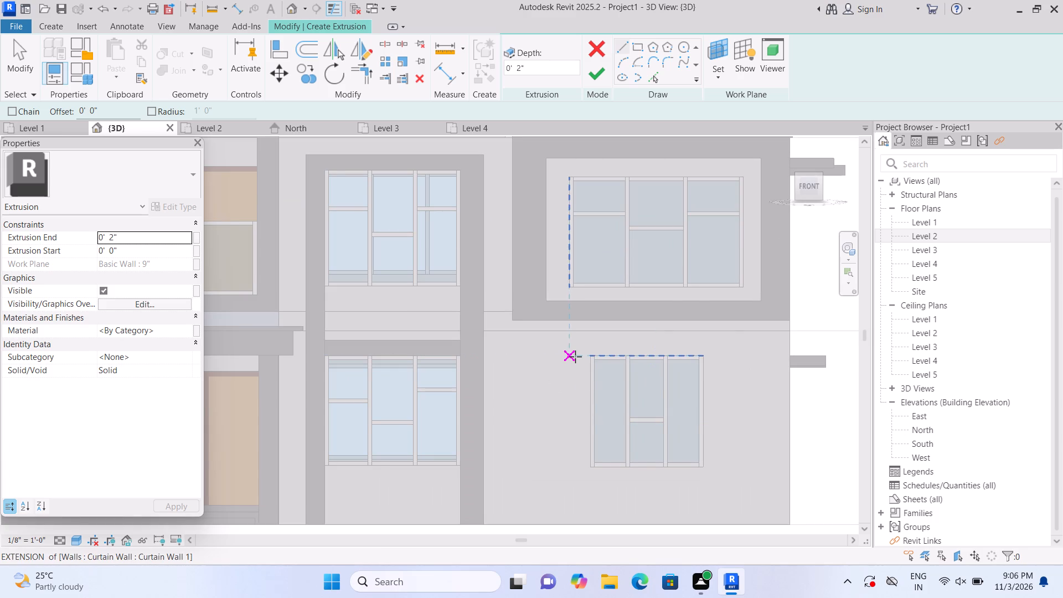
click(575, 357)
key(Escape)
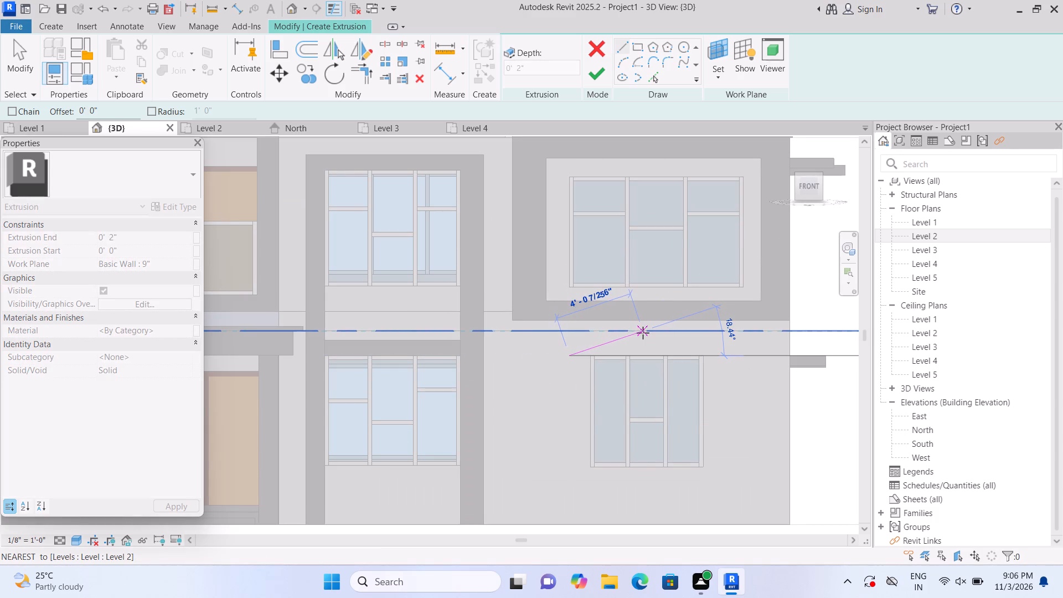
click(637, 49)
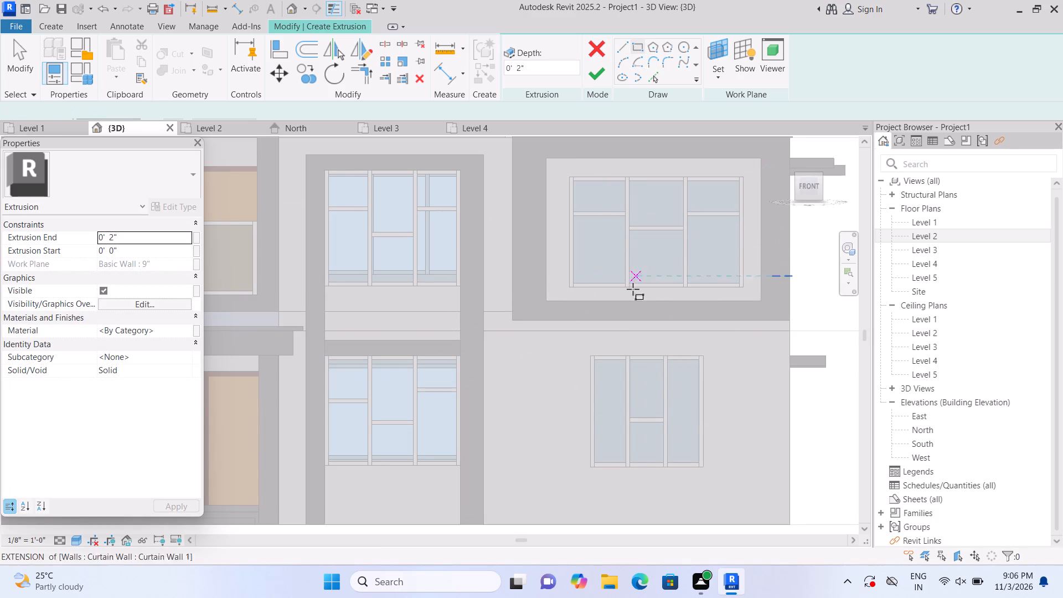
click(576, 354)
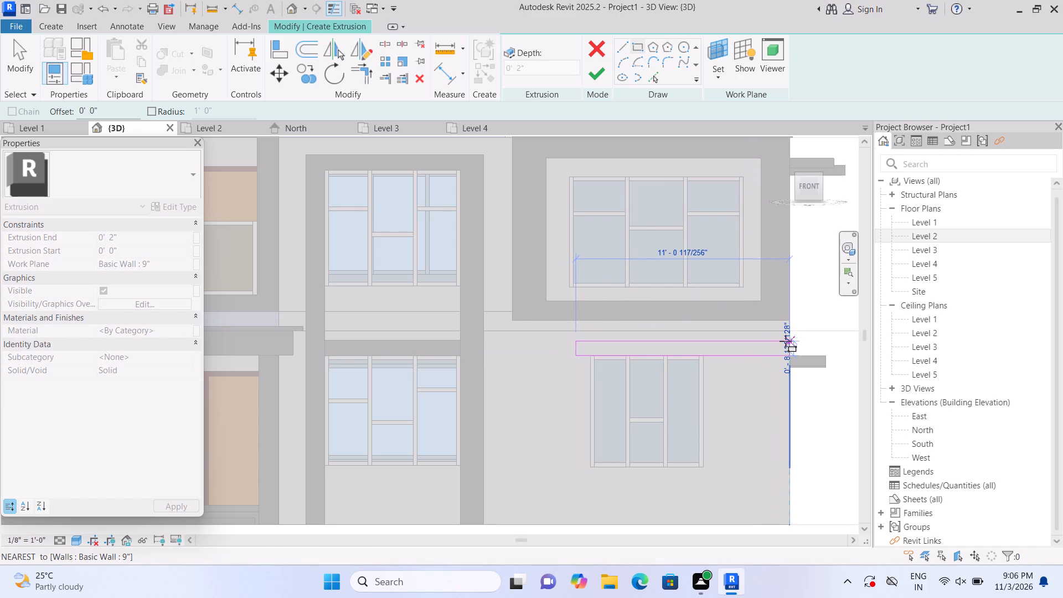
scroll(786, 342, up, 9)
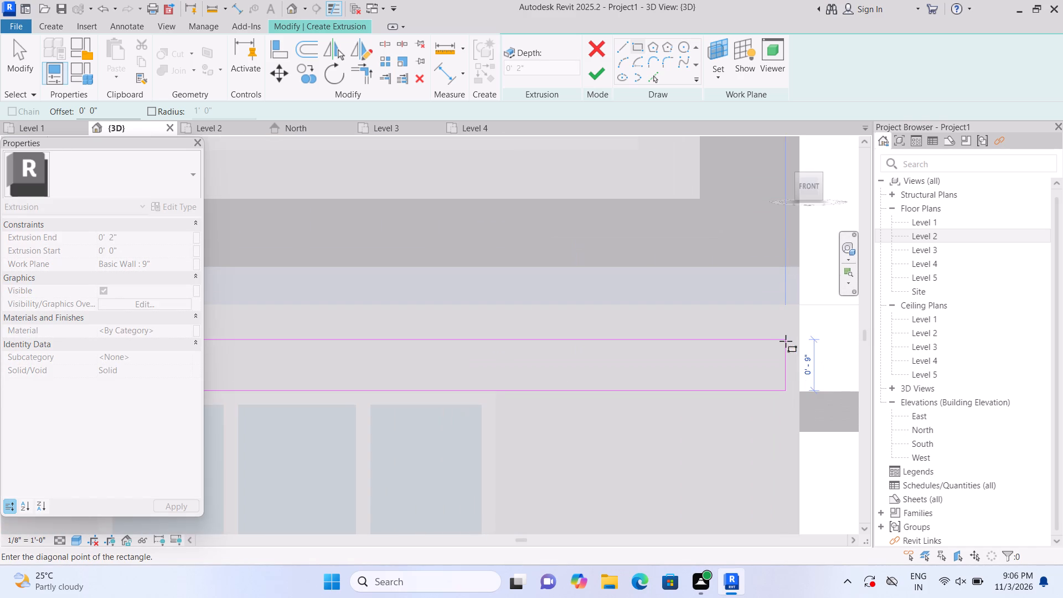
click(799, 344)
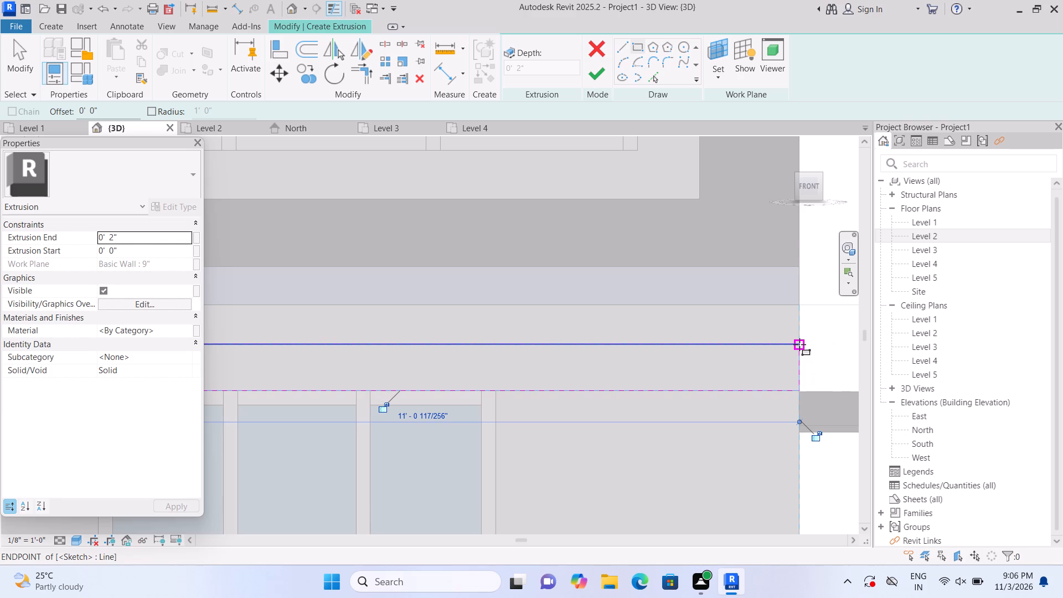
click(592, 83)
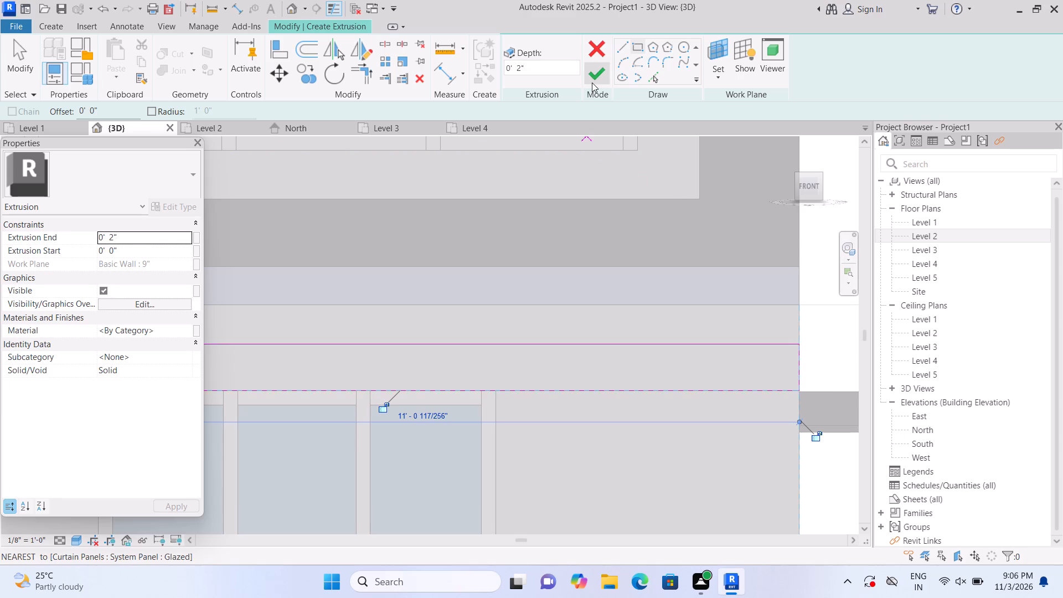
Set the extrusion end of the horizontal strip above the ground-floor window to 1'.
scroll(678, 297, down, 8)
middle_drag(685, 383, 663, 330)
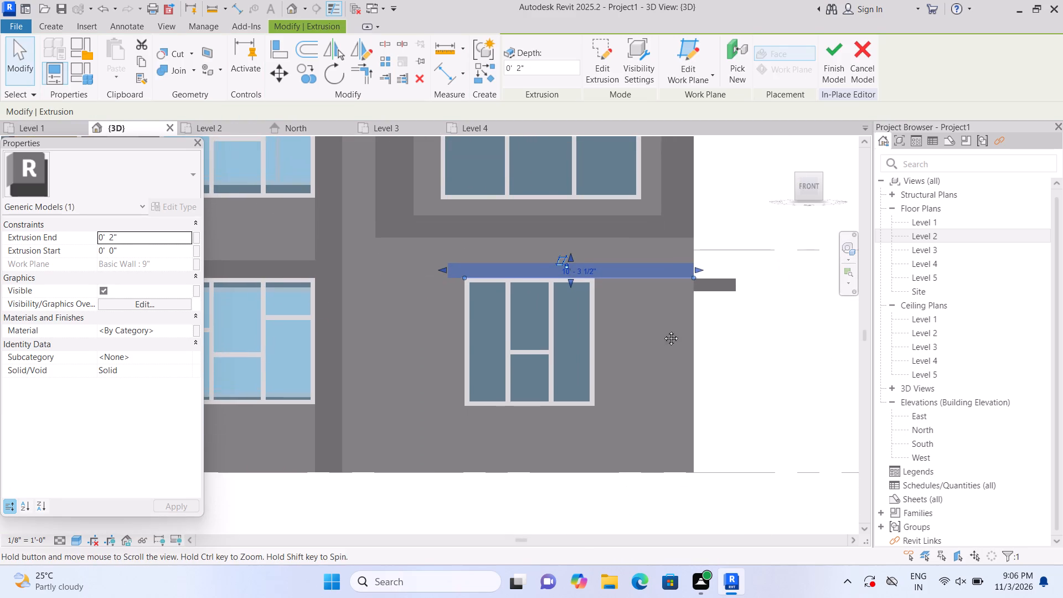
middle_drag(663, 330, 663, 331)
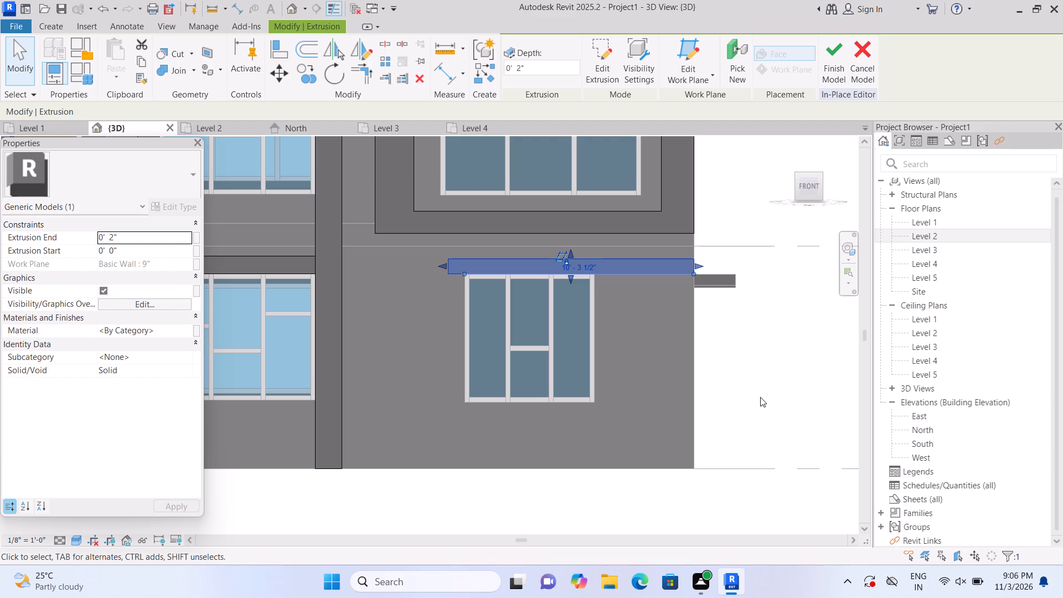
click(122, 235)
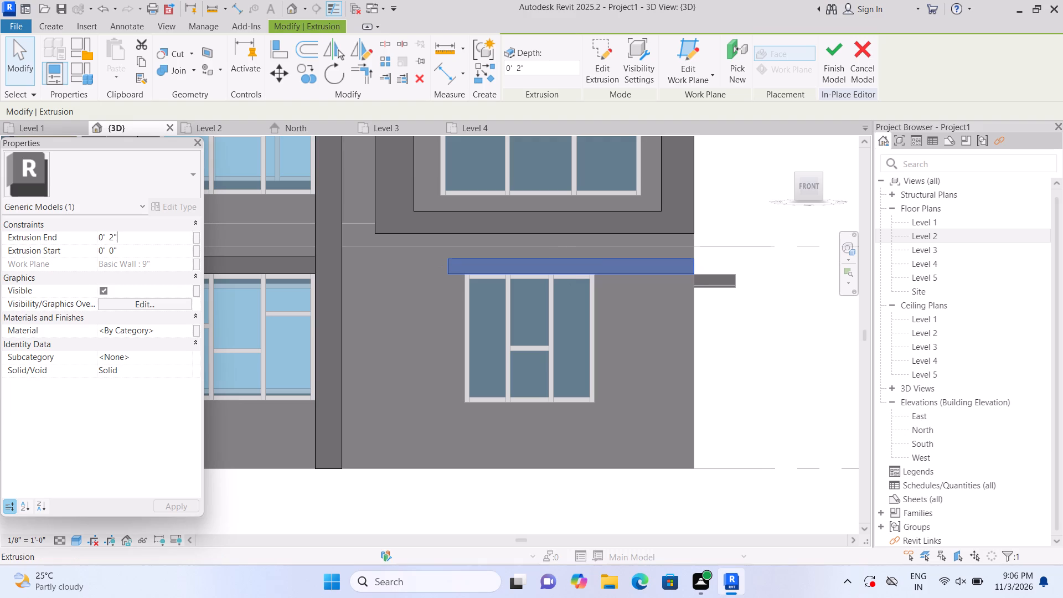
key(BackSpace)
key(BackSpace)
key(BackSpace)
key(BackSpace)
key(BackSpace)
key(BackSpace)
key(BackSpace)
key(BackSpace)
key(BackSpace)
key(BackSpace)
text(1')
key(Return)
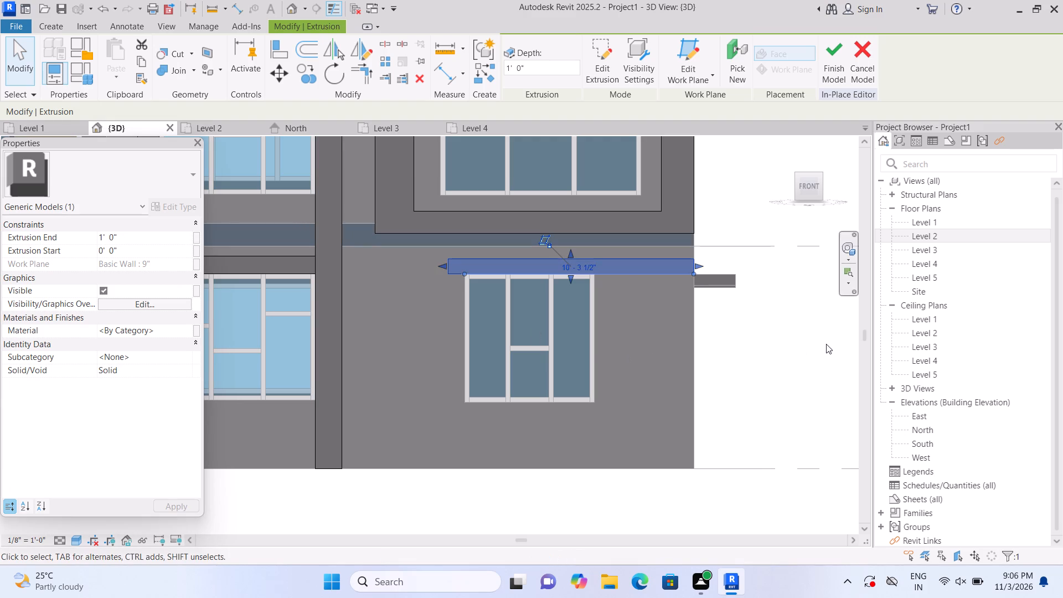
click(826, 344)
On the front wall's plane, sketch an extrusion rectangle about 8 3/4" wide and 8'-9" high beside the window, from the strip's underside to the wall base.
click(66, 29)
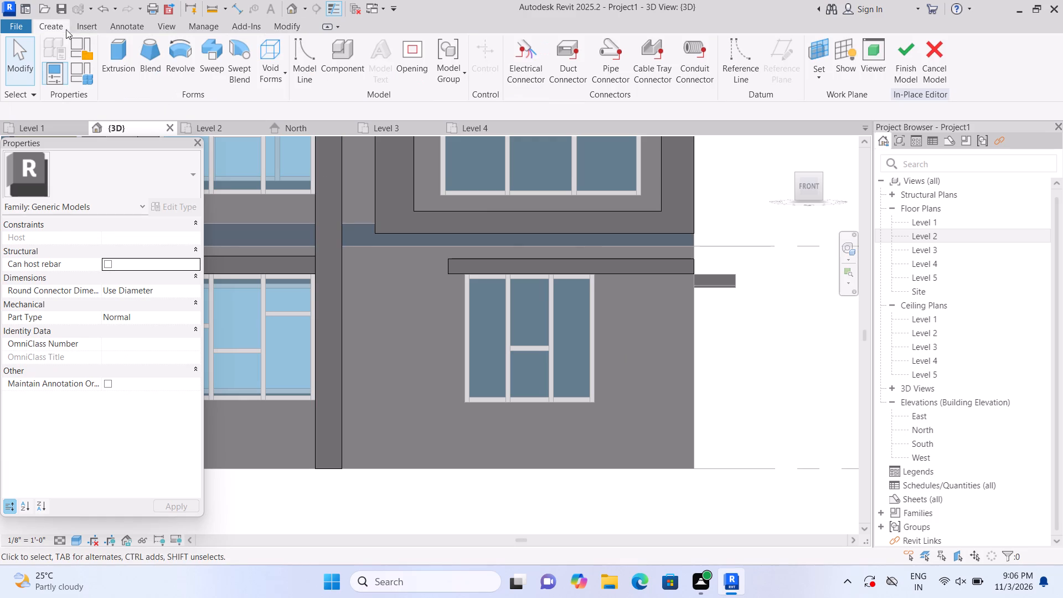
click(121, 69)
click(713, 79)
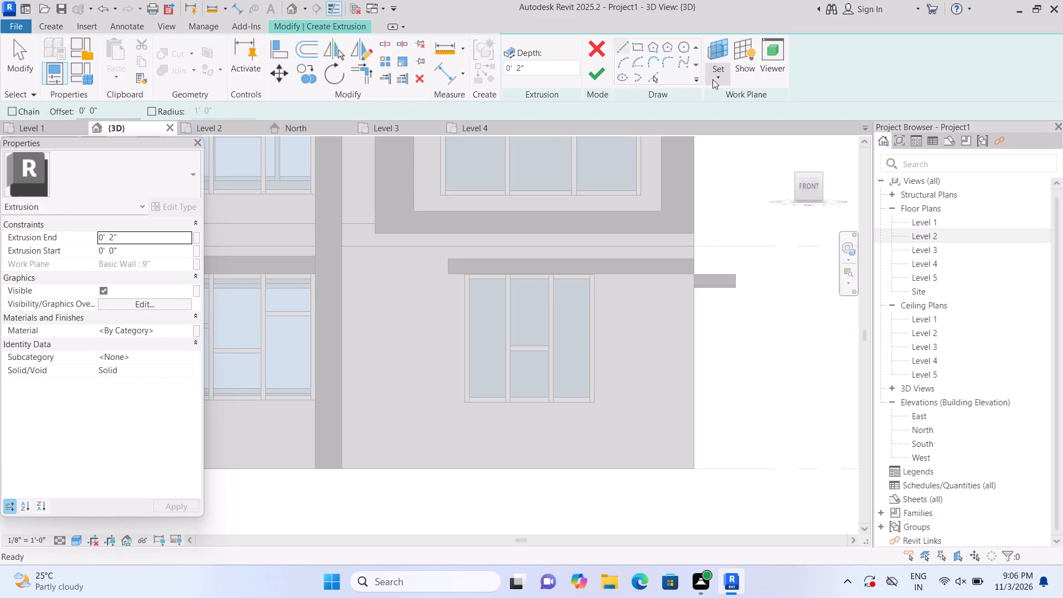
click(735, 123)
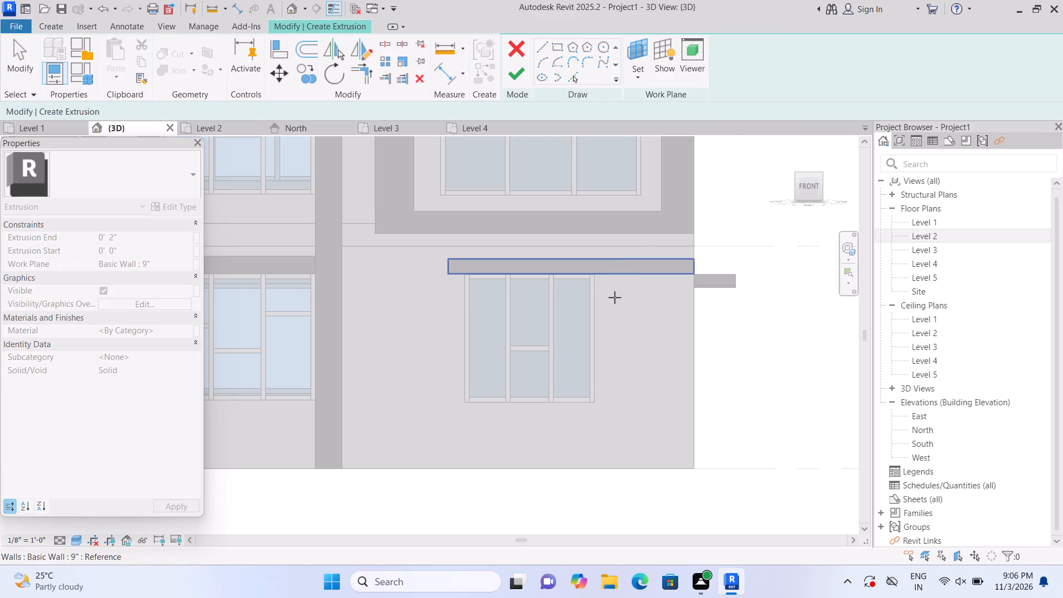
click(615, 297)
click(639, 51)
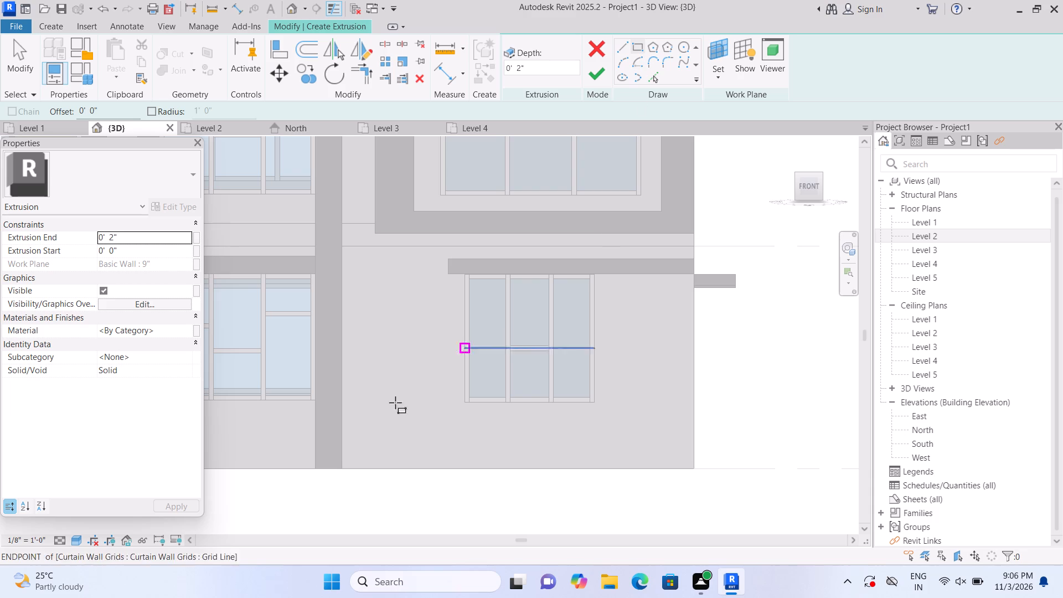
scroll(383, 413, up, 2)
scroll(422, 351, up, 1)
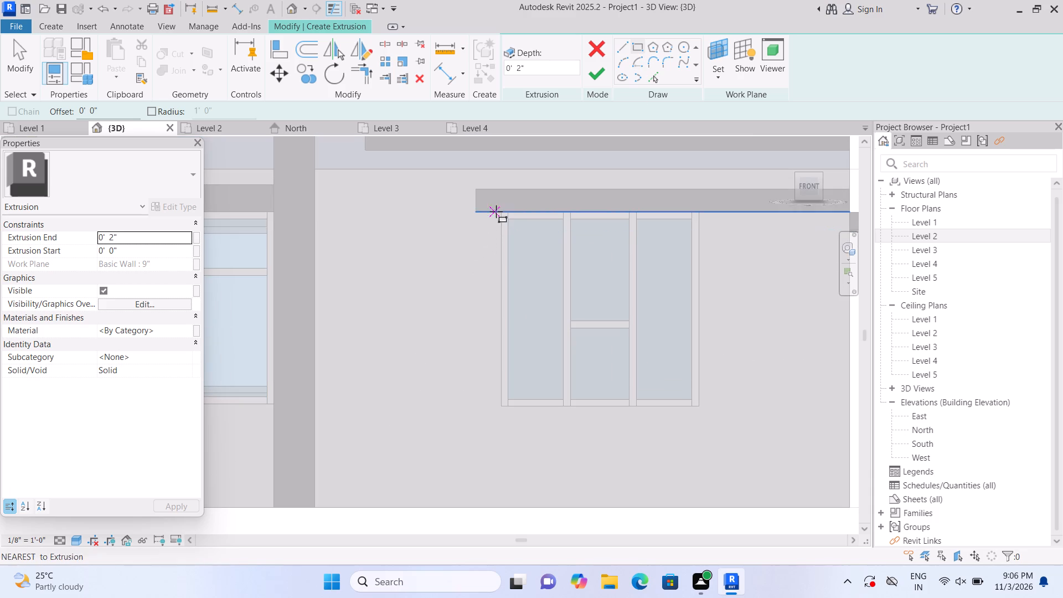
click(497, 209)
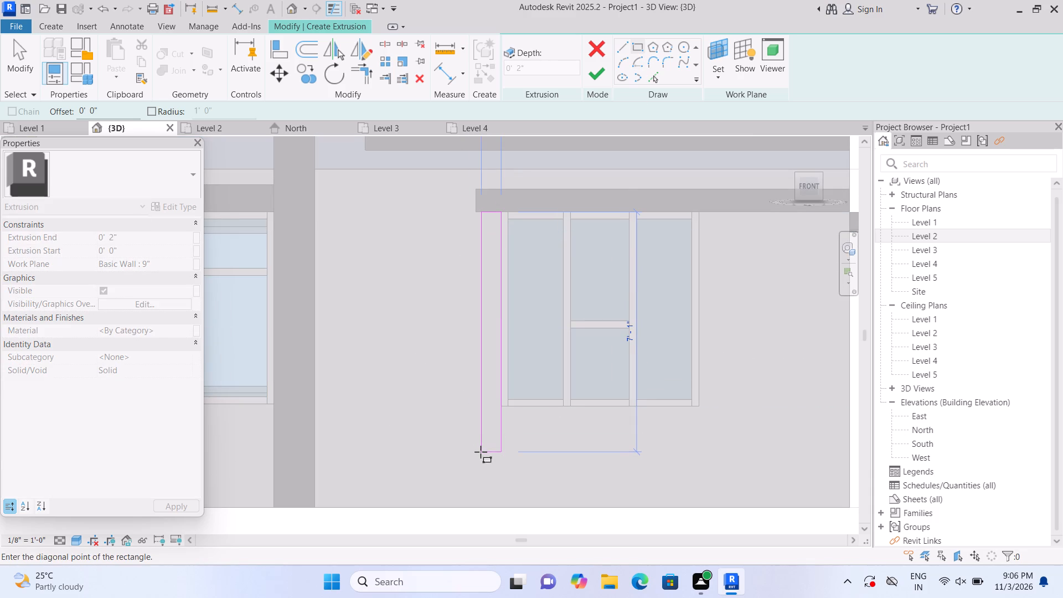
middle_drag(475, 458, 430, 388)
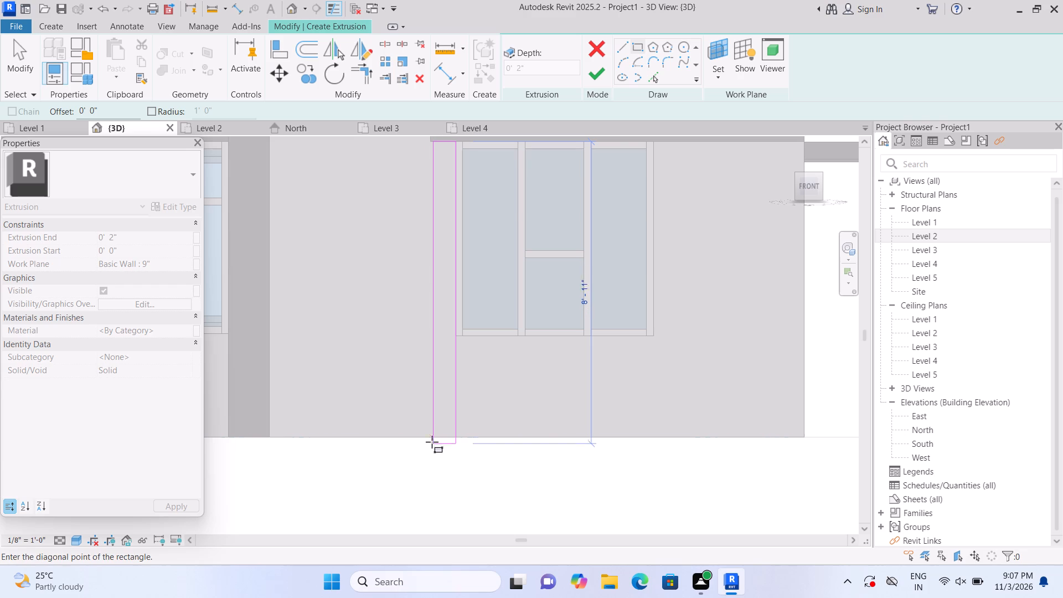
click(431, 441)
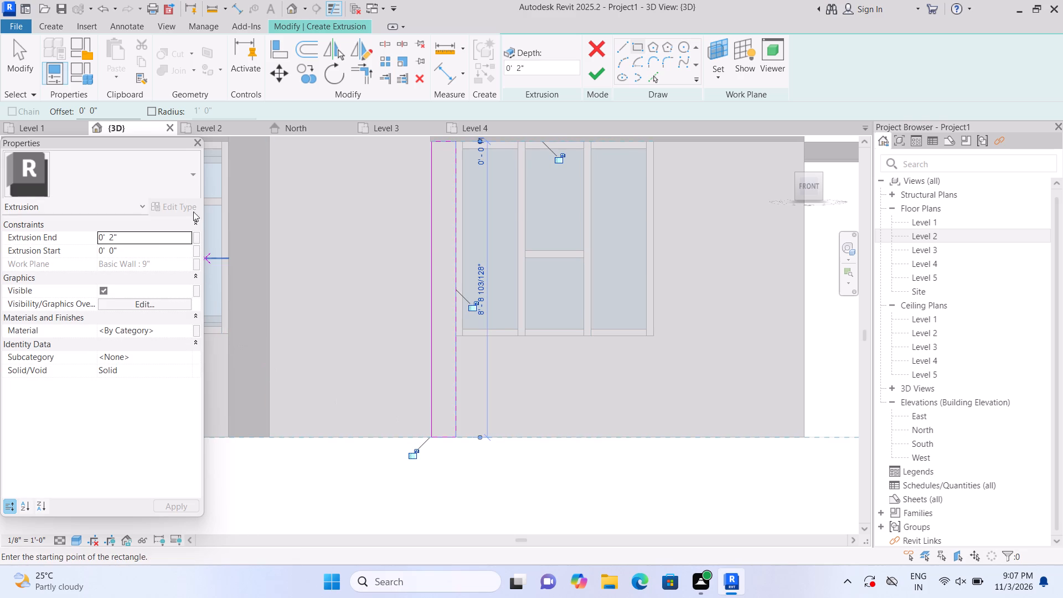
Set the vertical strip's extrusion end to 1' and finish the extrusion.
click(164, 239)
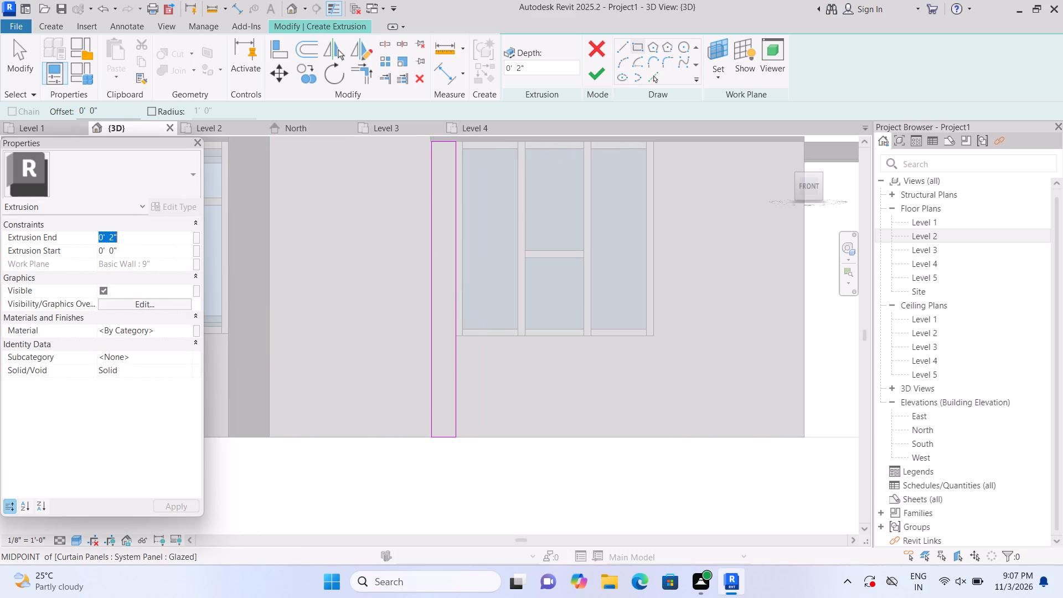
key(BackSpace)
text(1')
key(Return)
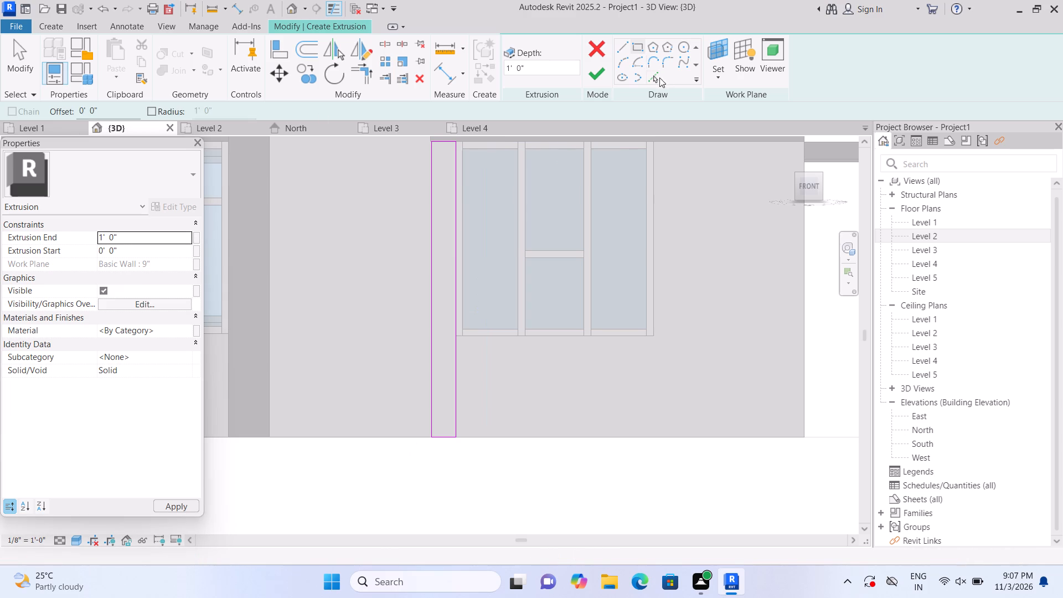
click(591, 75)
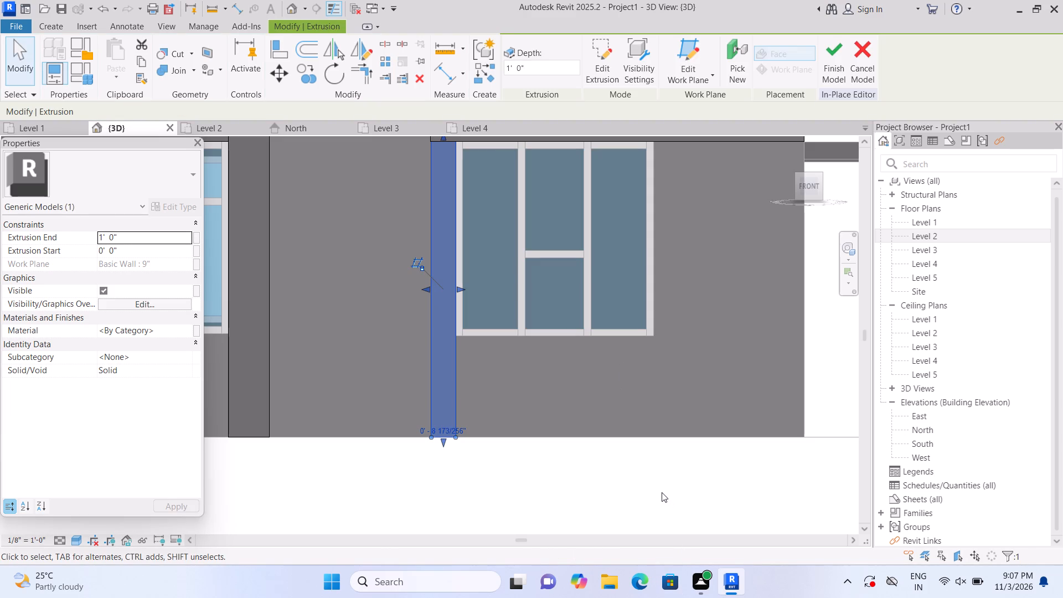
click(662, 492)
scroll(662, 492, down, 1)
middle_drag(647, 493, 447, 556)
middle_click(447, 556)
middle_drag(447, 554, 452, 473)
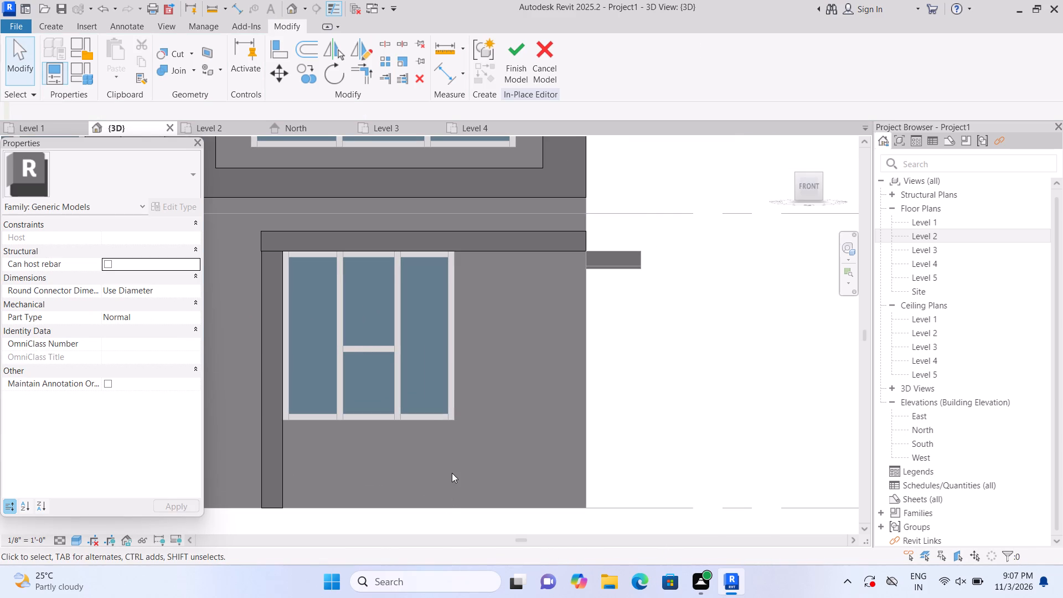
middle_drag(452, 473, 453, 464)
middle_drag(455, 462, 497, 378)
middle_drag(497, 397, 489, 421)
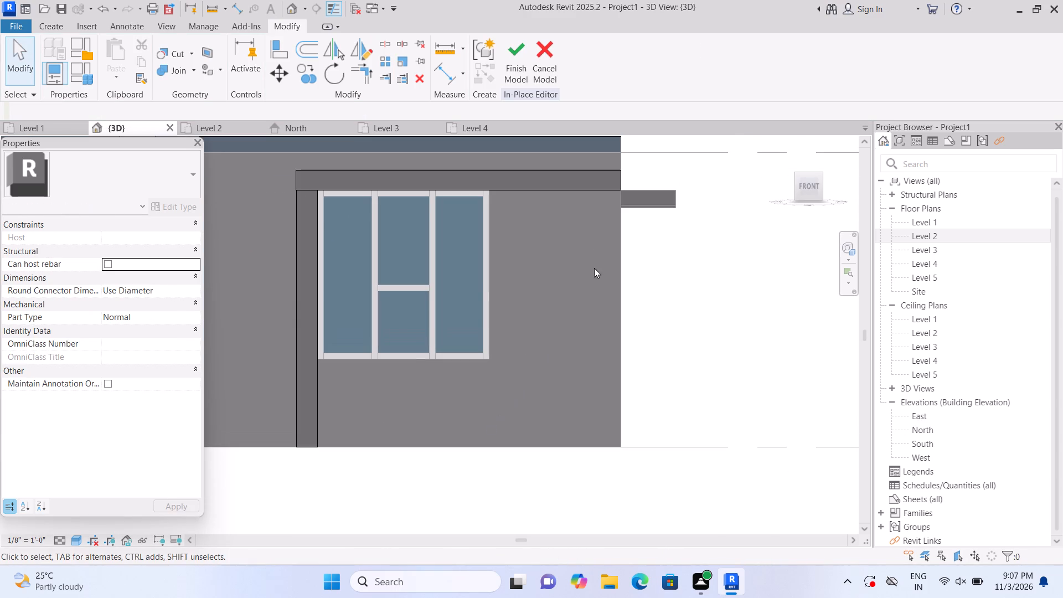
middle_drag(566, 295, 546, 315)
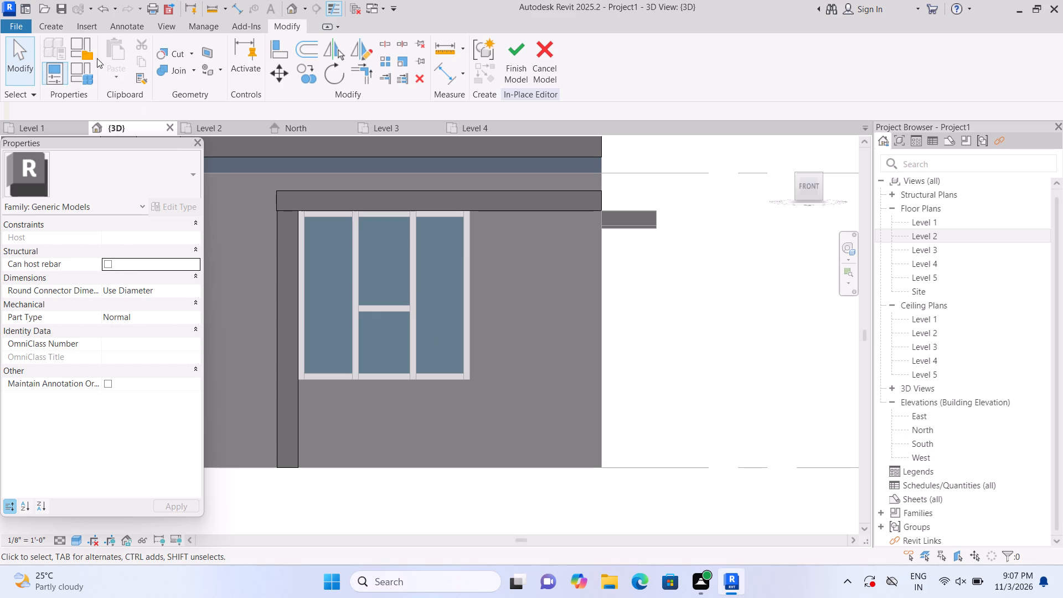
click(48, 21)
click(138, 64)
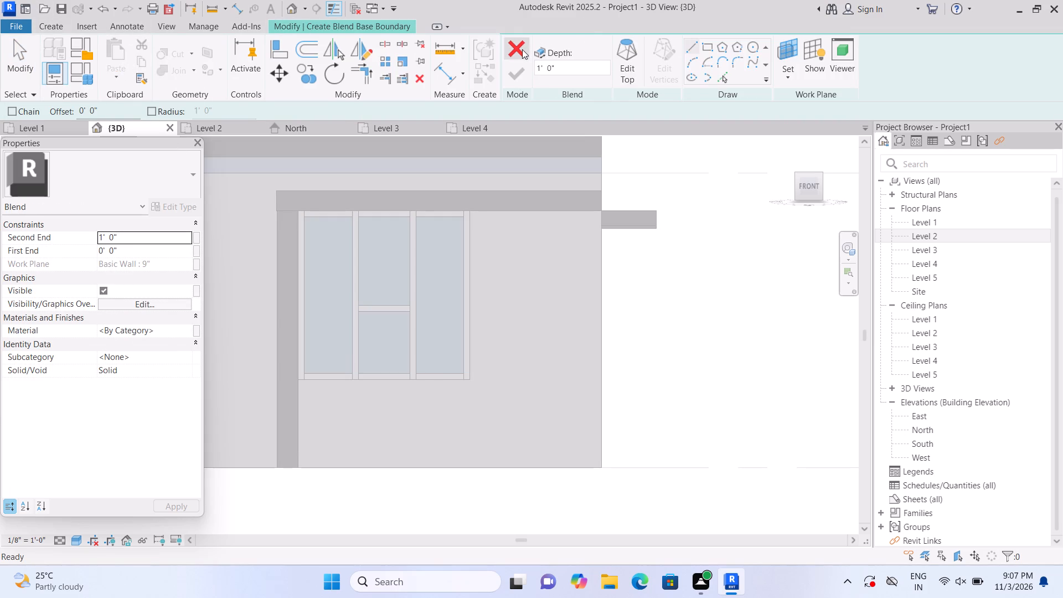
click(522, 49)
On the front wall's plane, extrude a rectangle 1' deep, about 3'-5" wide and 9'-5" high, from the strip's outer top corner down to Level 1.
click(51, 27)
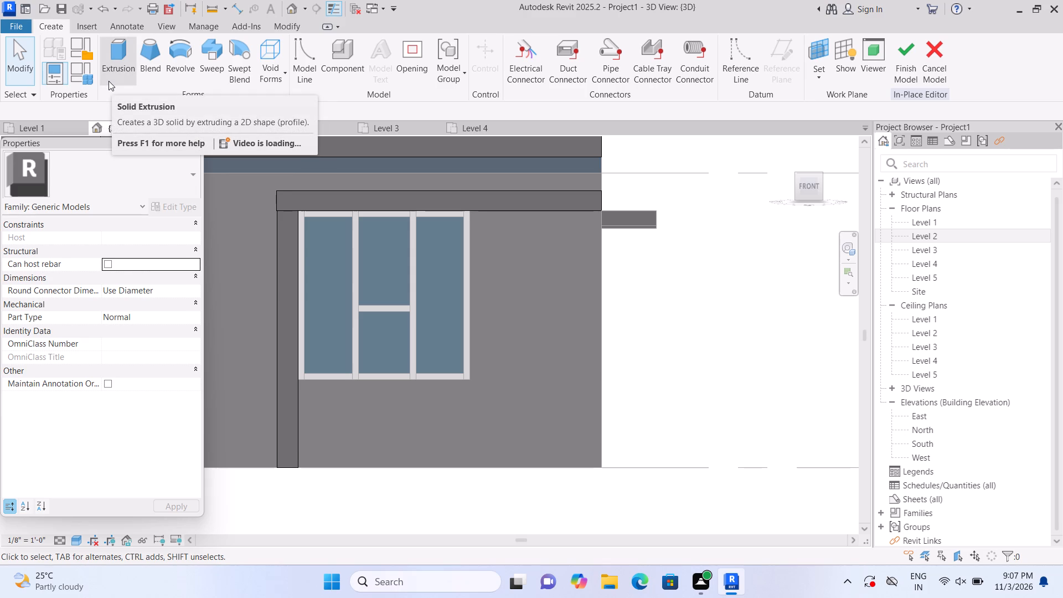
click(109, 81)
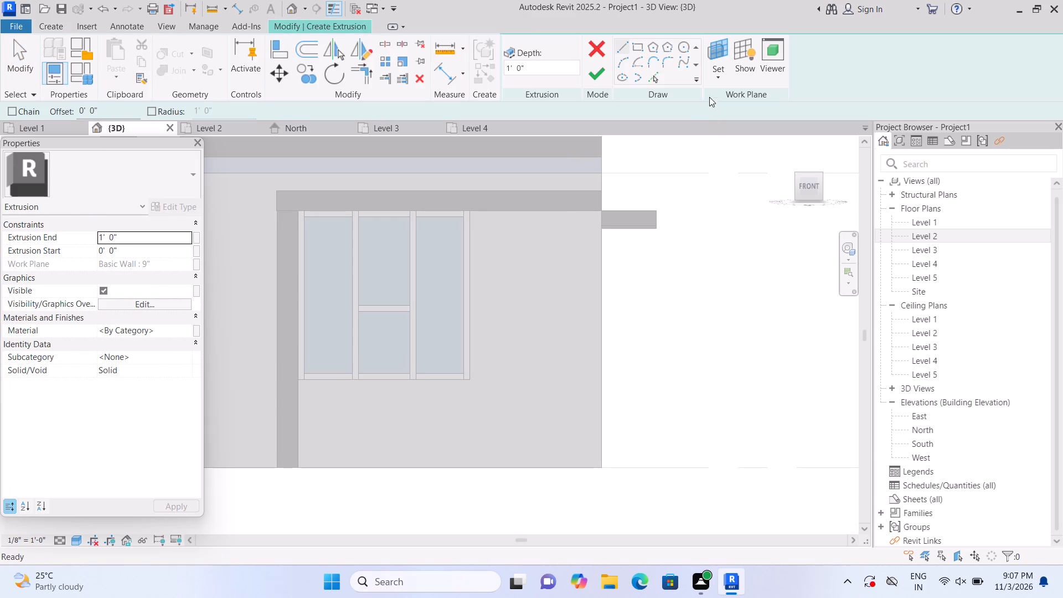
click(711, 86)
click(726, 123)
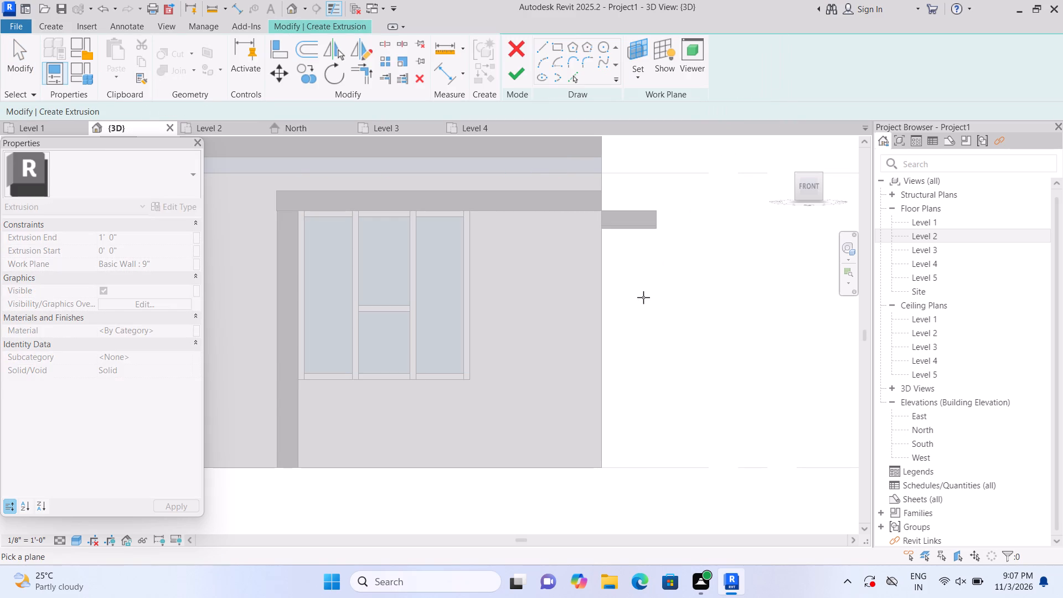
click(591, 329)
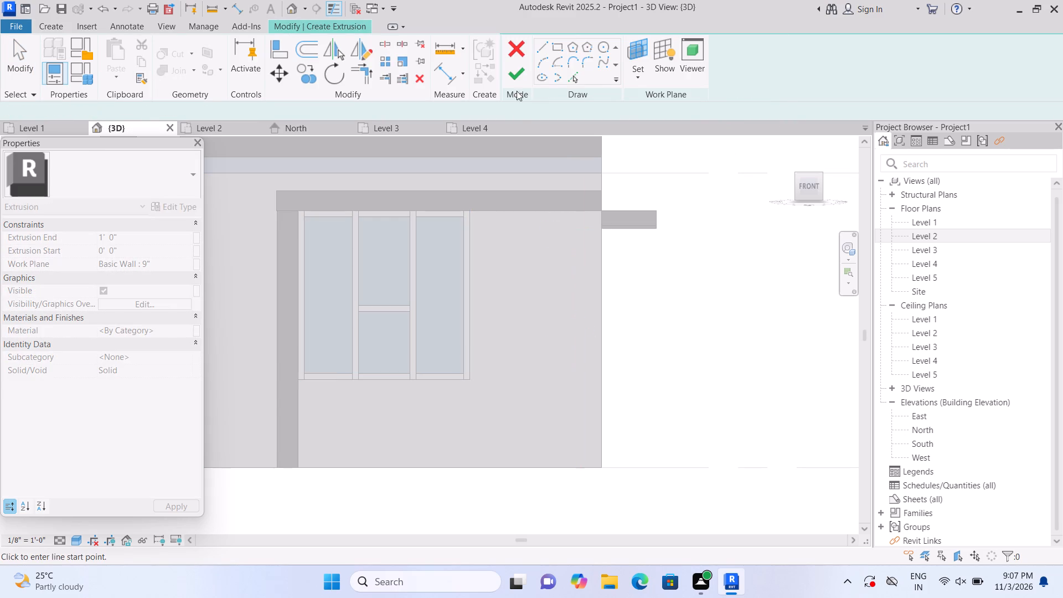
click(637, 49)
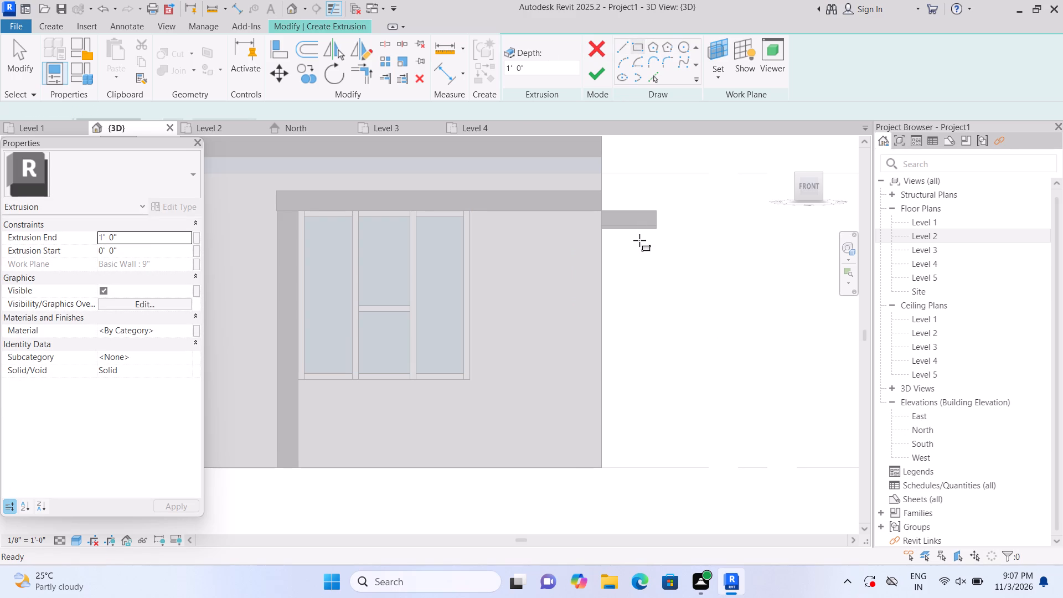
click(604, 192)
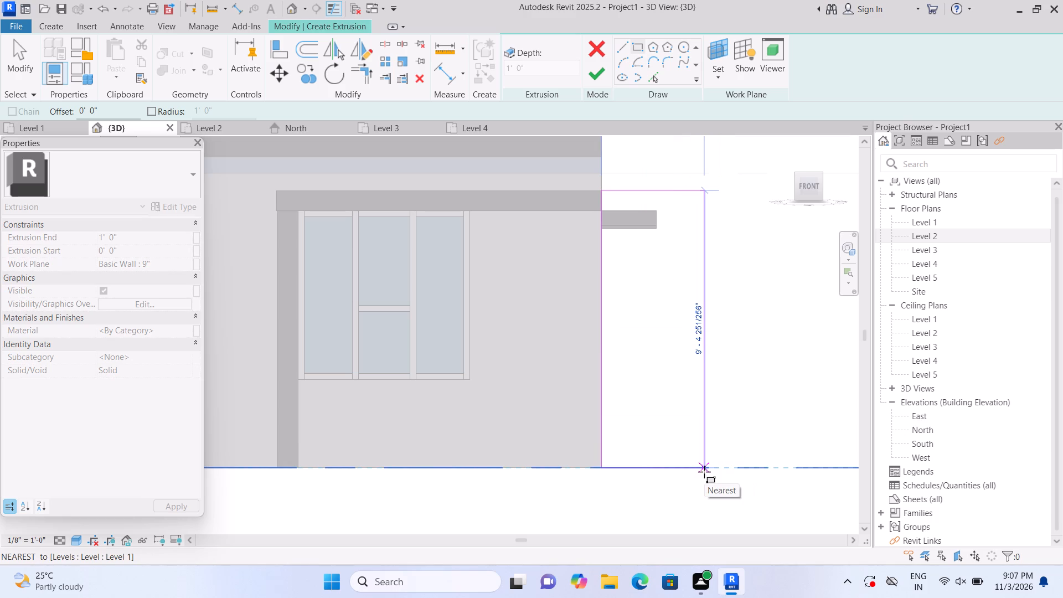
click(703, 472)
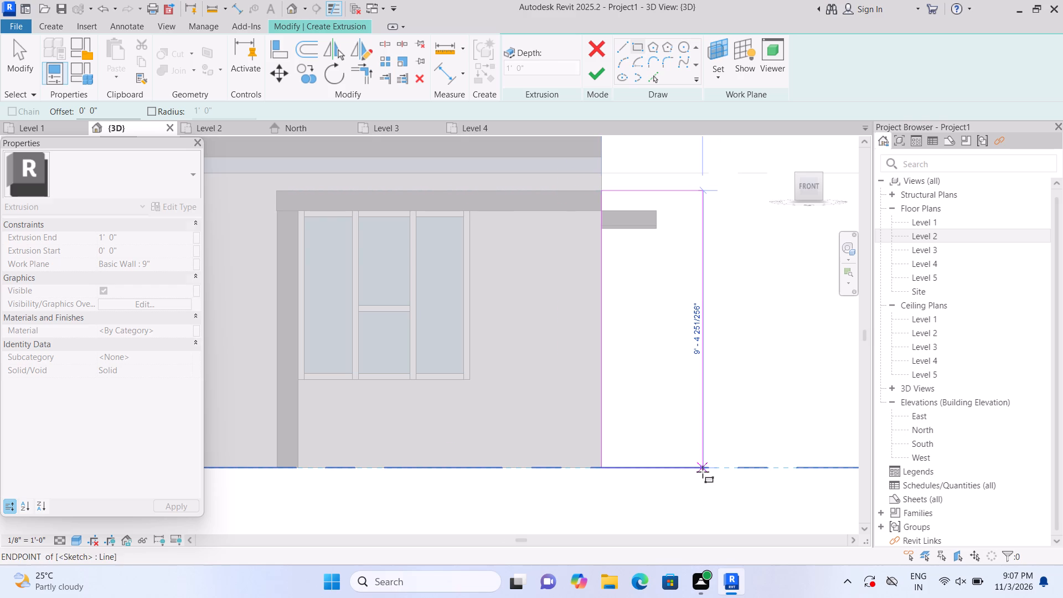
click(591, 81)
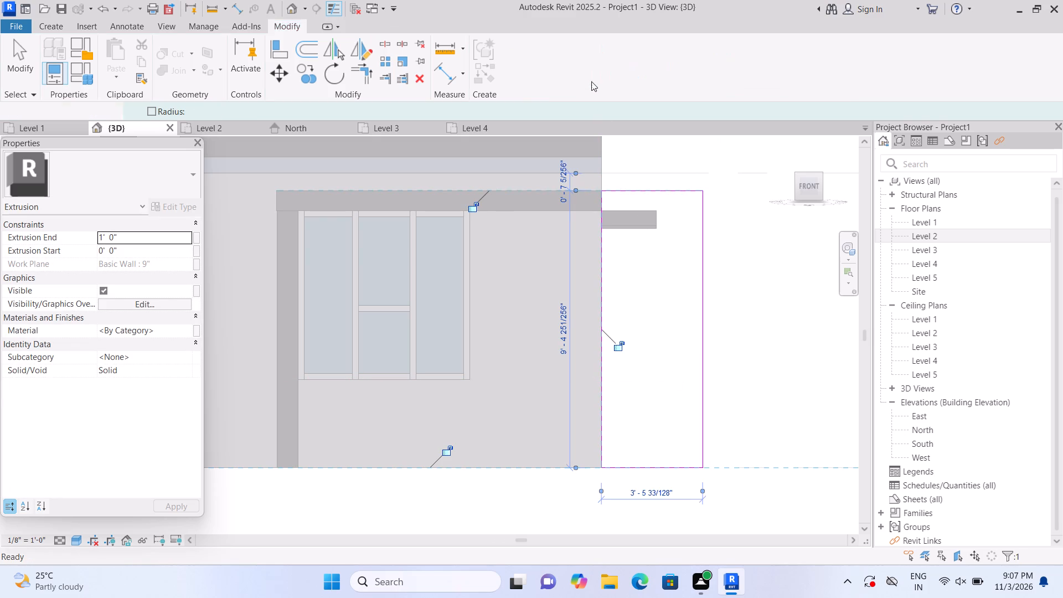
click(771, 372)
Stretch the corner block back behind the front wall's plane to an extrusion start of about -1'-7 3/4" and an extrusion end of 0'.
scroll(769, 362, down, 2)
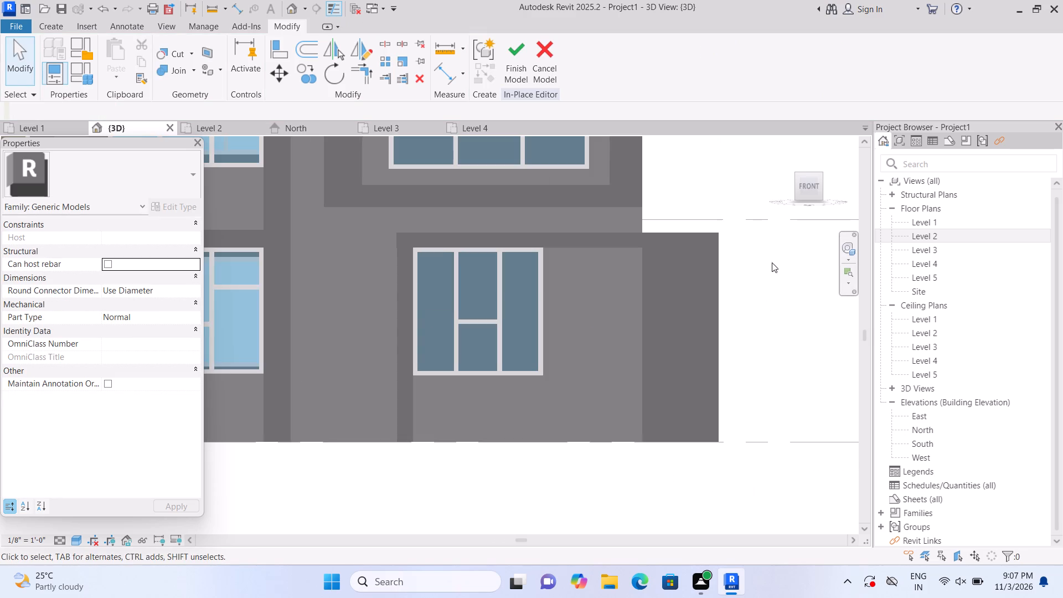
click(787, 145)
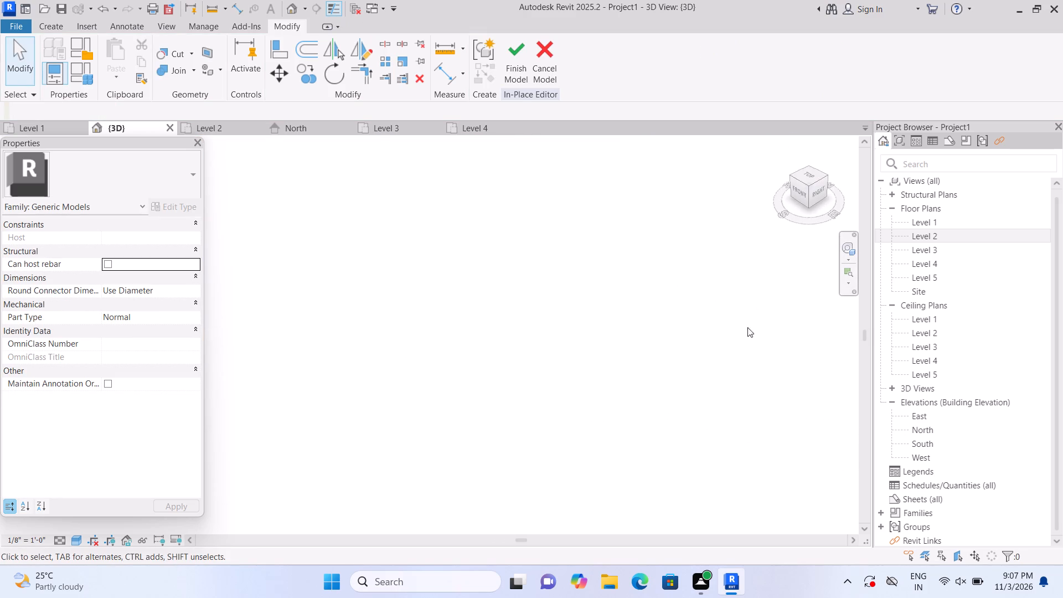
scroll(240, 416, up, 8)
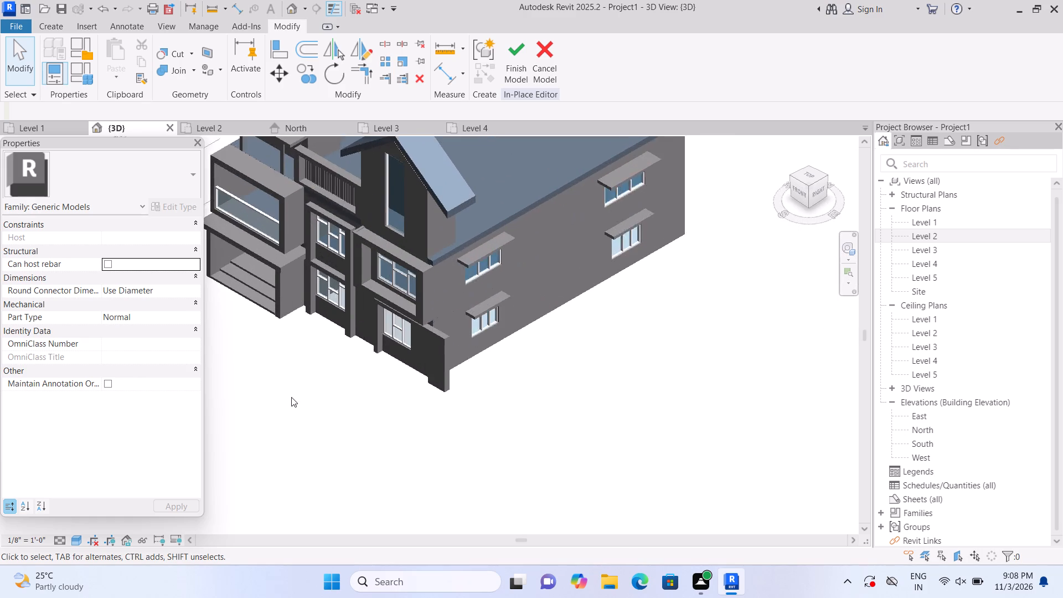
scroll(291, 397, up, 1)
middle_drag(295, 395, 293, 473)
scroll(405, 460, up, 6)
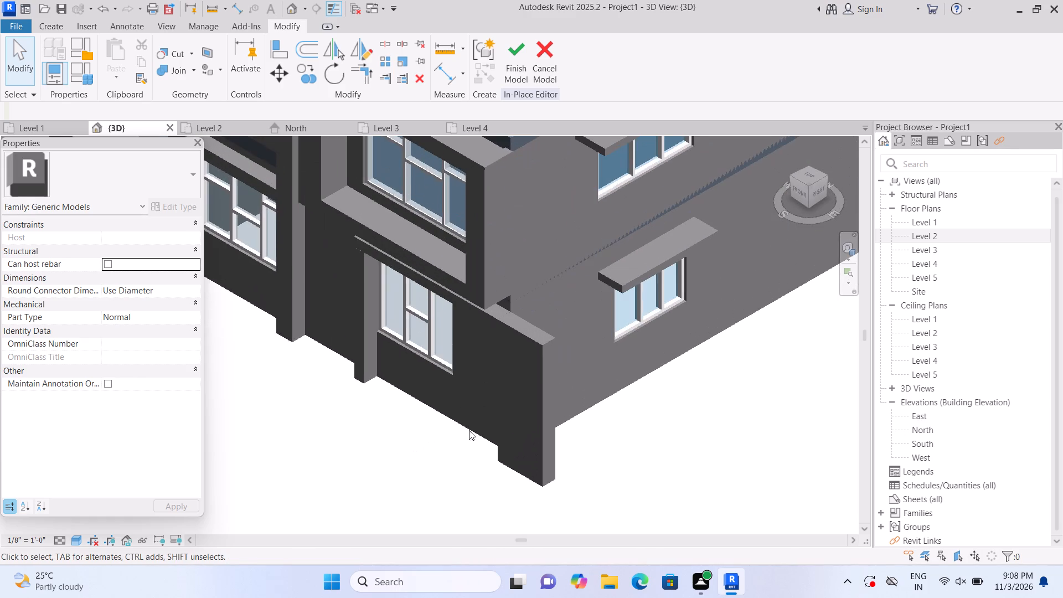
click(511, 416)
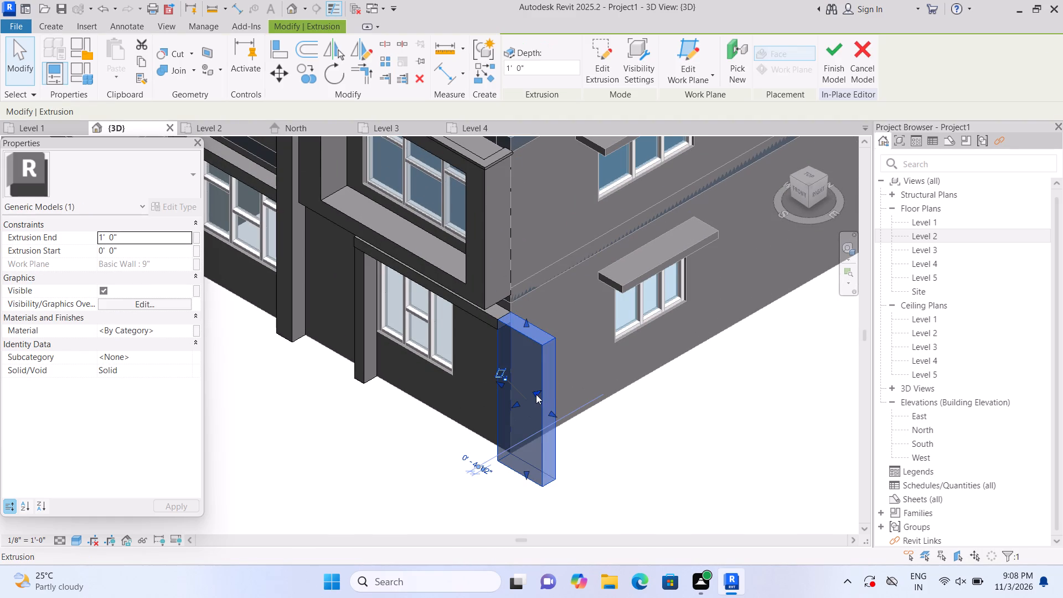
drag(537, 391, 551, 377)
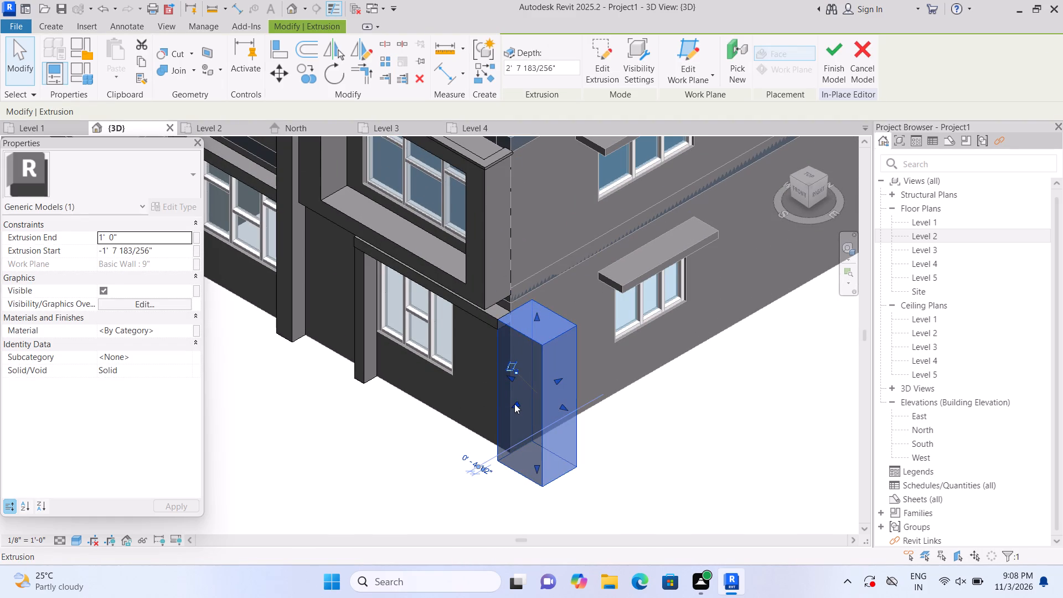
drag(514, 404, 530, 391)
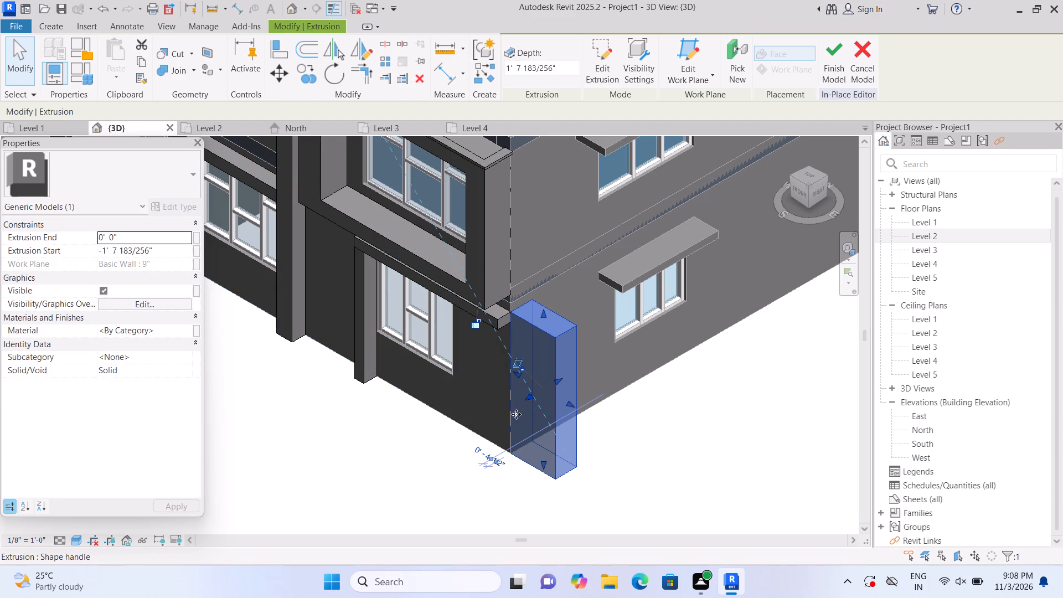
click(460, 498)
Extend the horizontal strip above the ground-floor window past the wall corner, flush with the corner block's outer edge.
scroll(482, 489, up, 4)
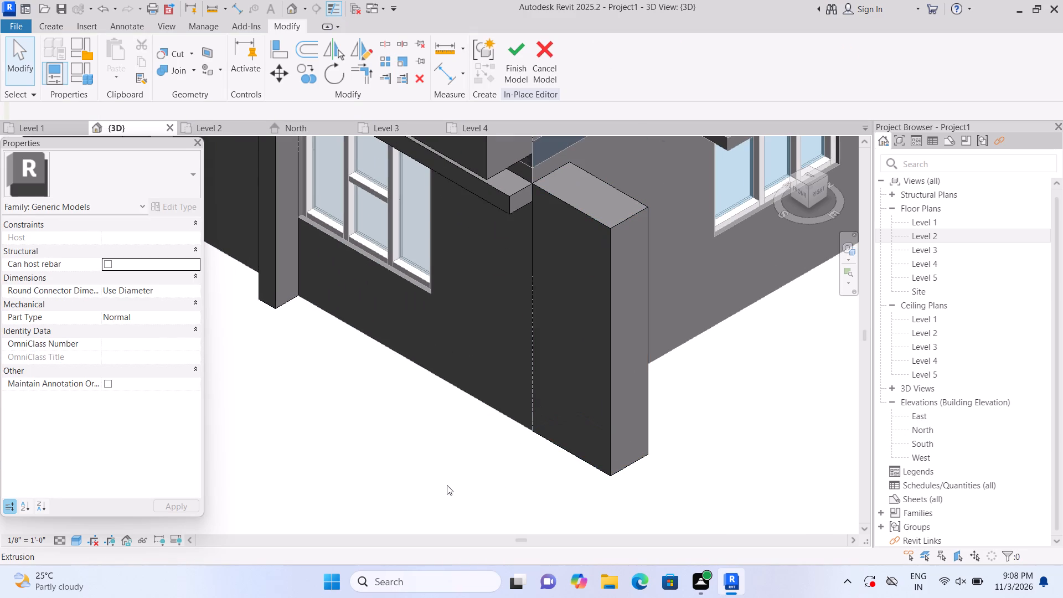
click(476, 193)
drag(523, 198, 563, 221)
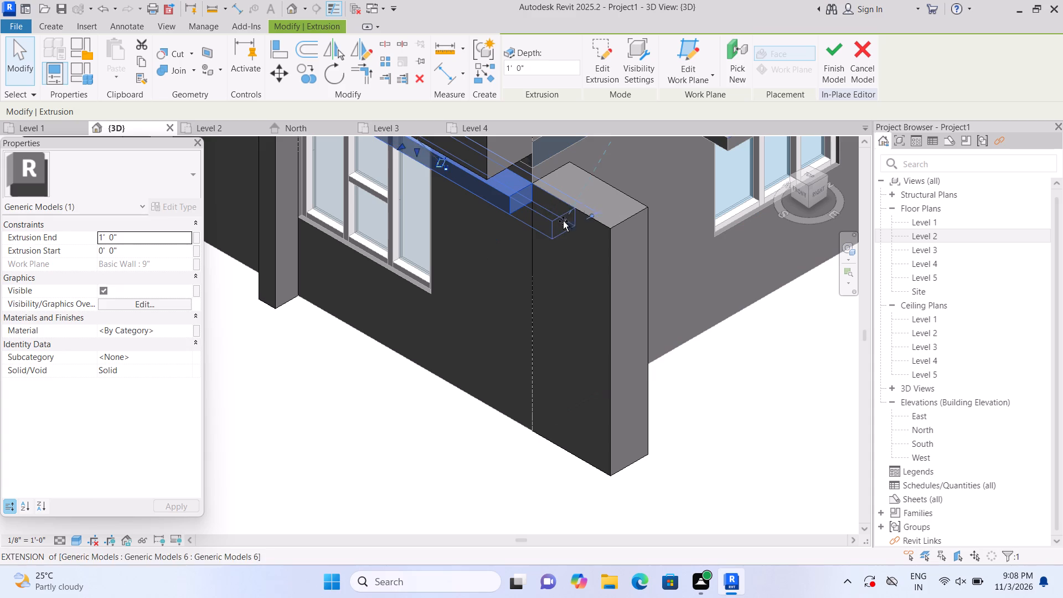
drag(563, 221, 600, 242)
triple_click(600, 242)
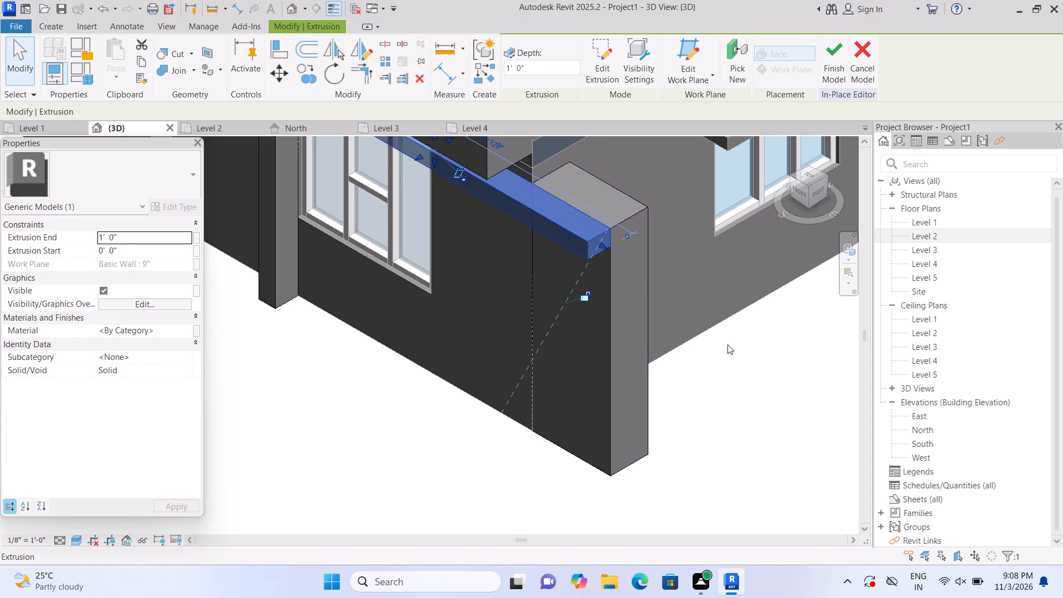
click(745, 374)
Examine the extended strip and corner block up close, and the whole front facade from the front.
scroll(743, 372, down, 4)
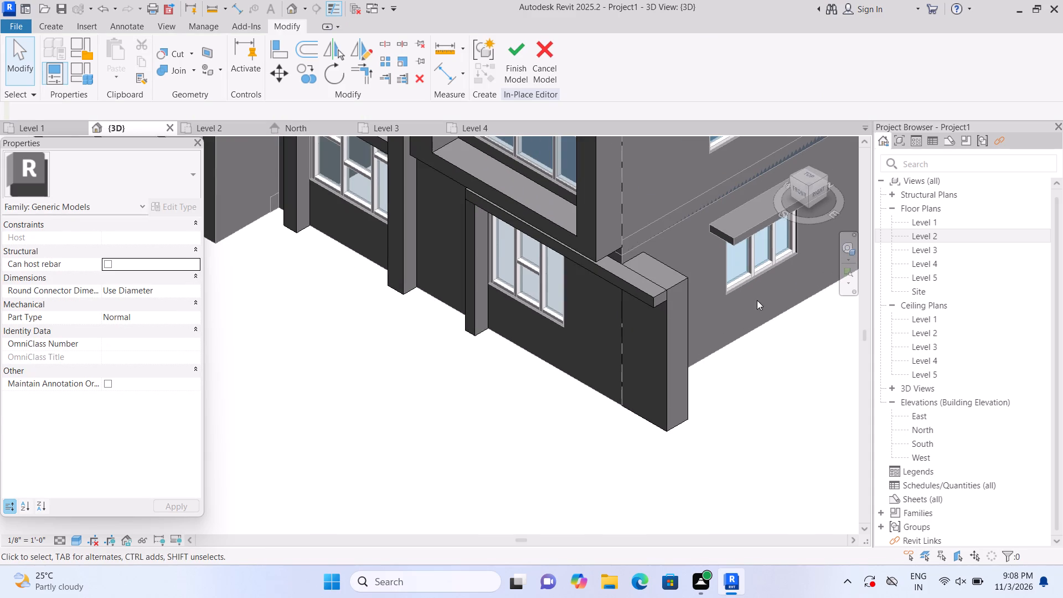
scroll(622, 441, up, 5)
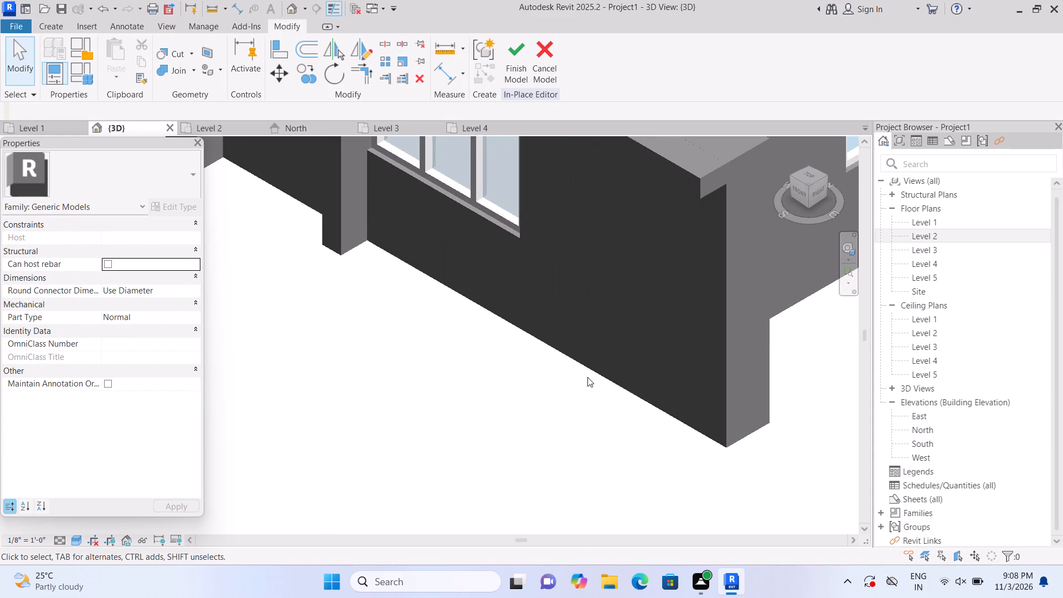
scroll(590, 380, down, 4)
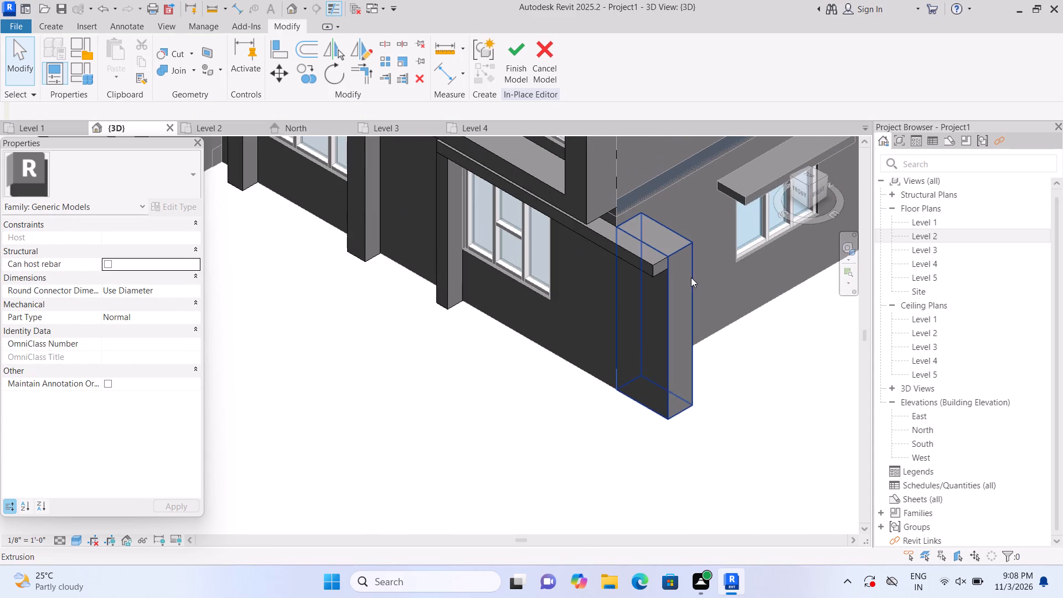
click(802, 194)
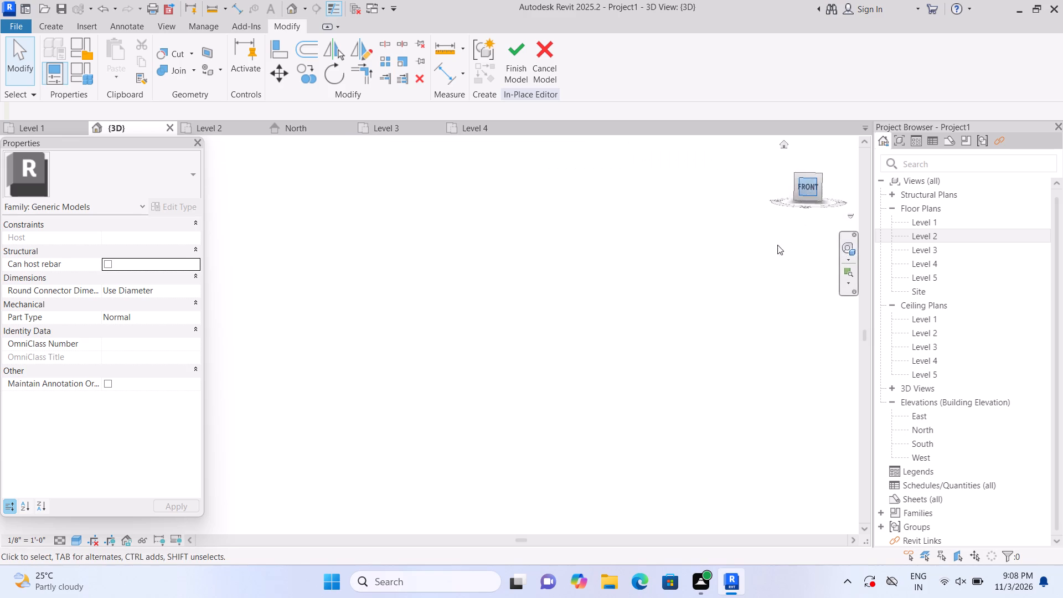
scroll(323, 354, up, 10)
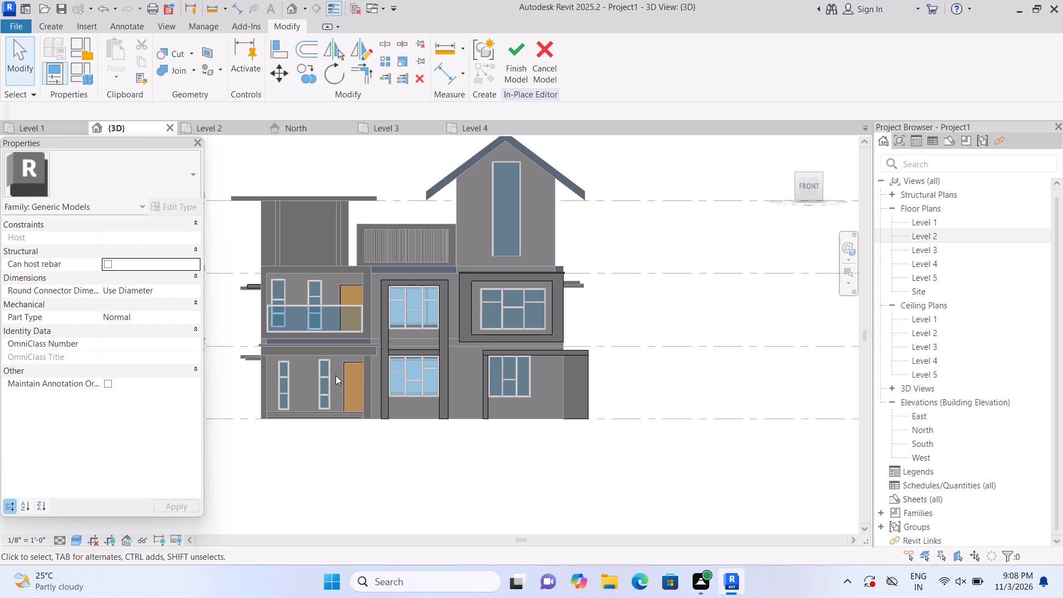
middle_drag(397, 442, 422, 483)
middle_click(422, 483)
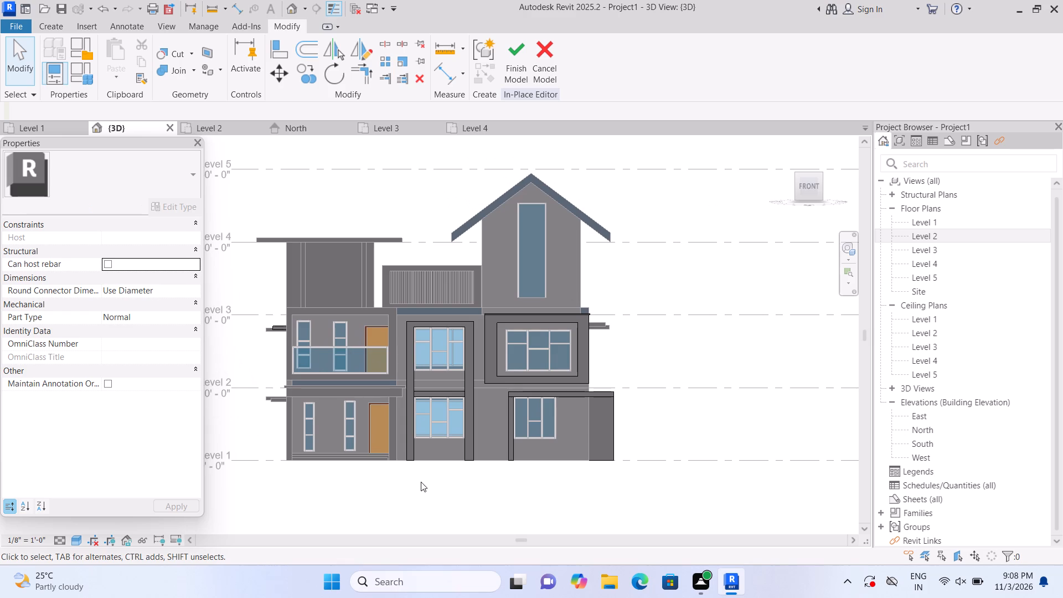
scroll(403, 435, up, 1)
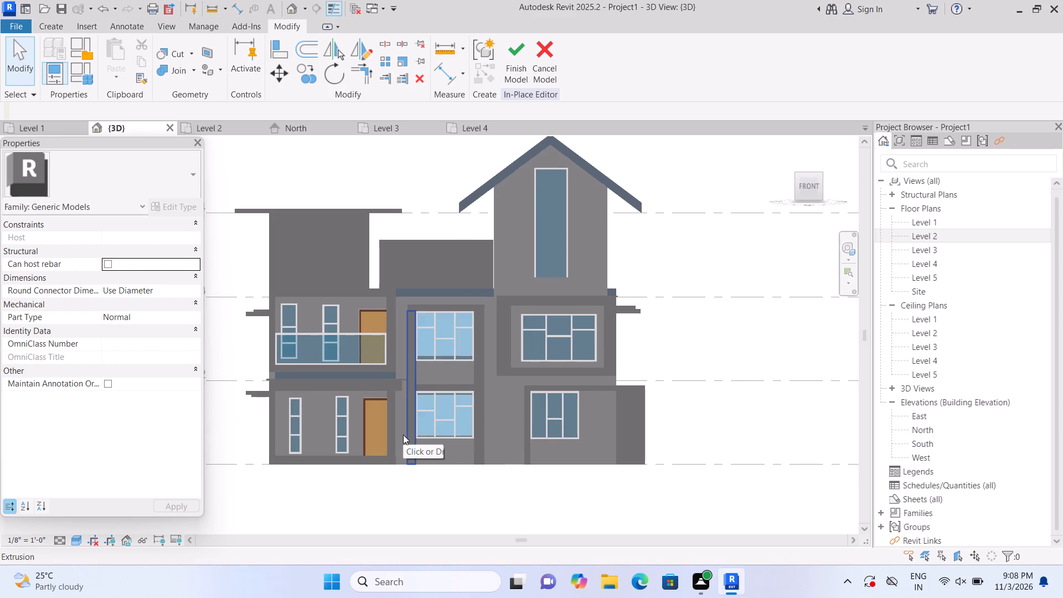
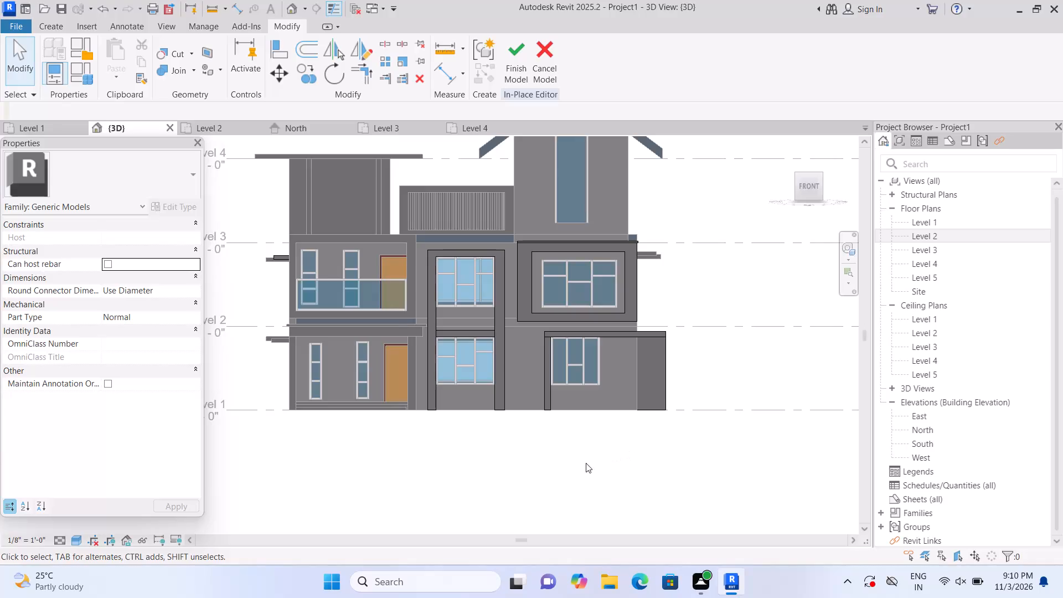
On the corner block's front face, extrude a vertical strip 1' deep, about 7 1/2" wide and 8'-9" high, from the horizontal strip's underside to Level 1.
scroll(586, 462, up, 1)
middle_drag(584, 462, 536, 492)
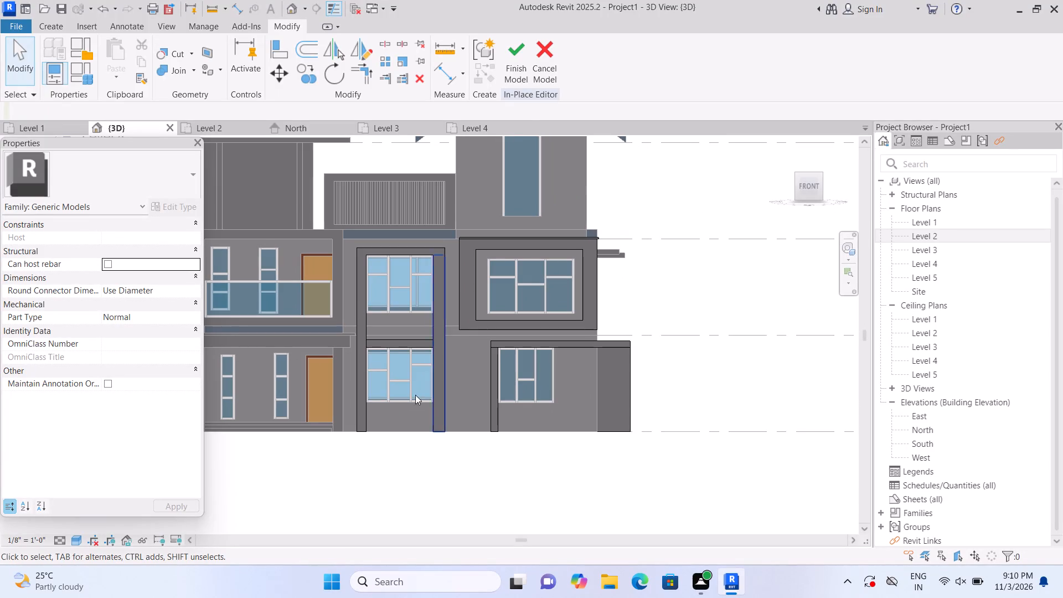
click(67, 30)
click(114, 64)
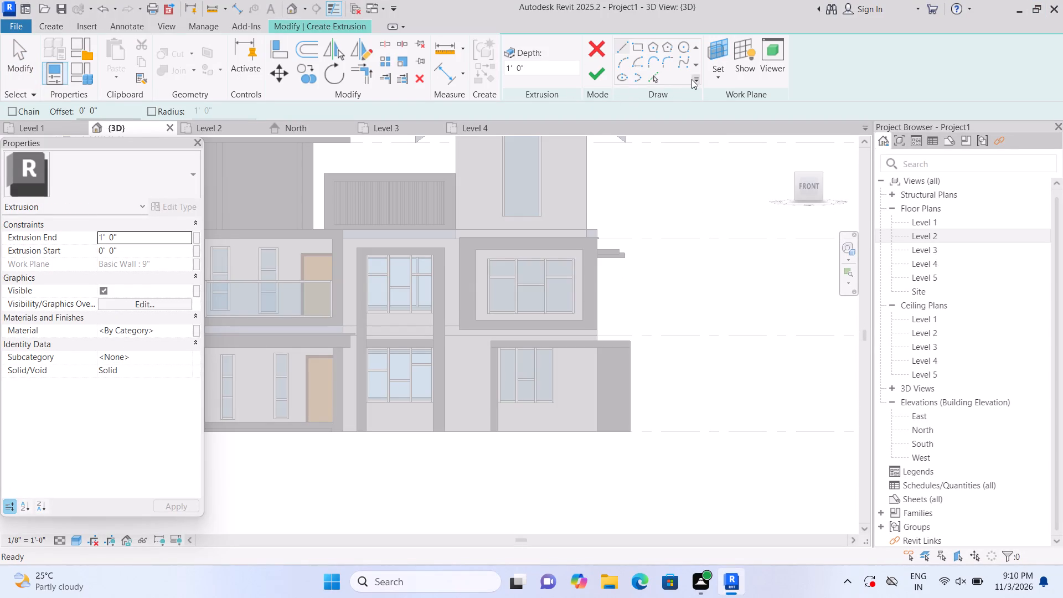
click(713, 76)
click(737, 120)
scroll(637, 365, up, 1)
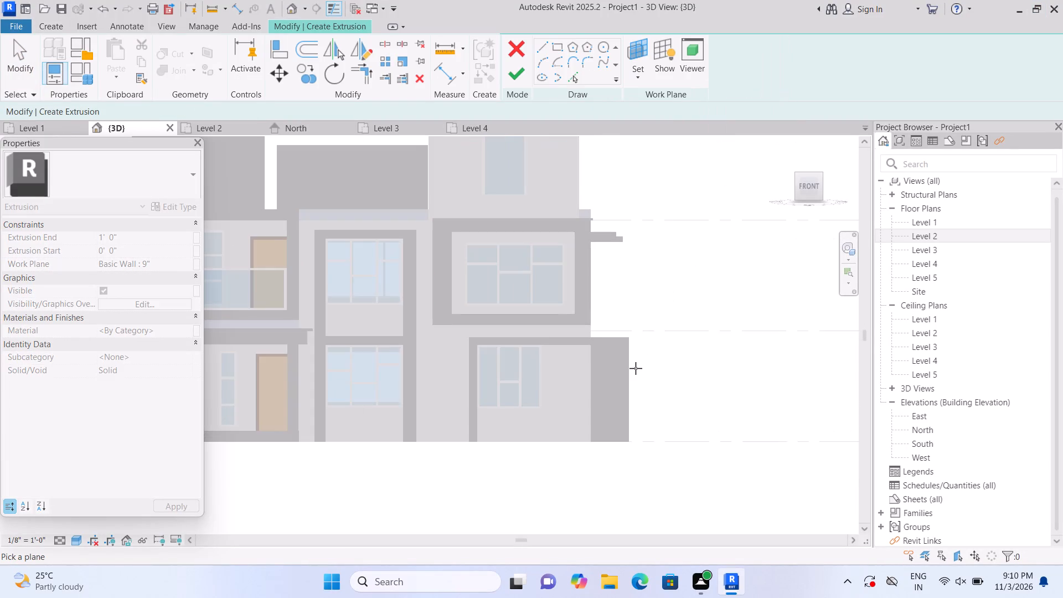
scroll(632, 374, up, 1)
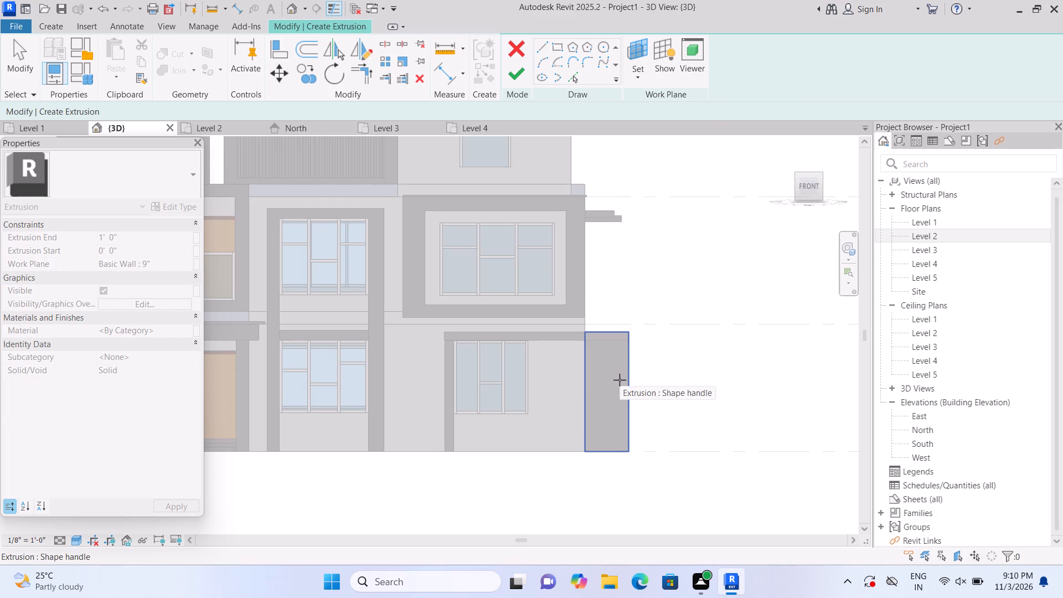
click(620, 380)
click(636, 44)
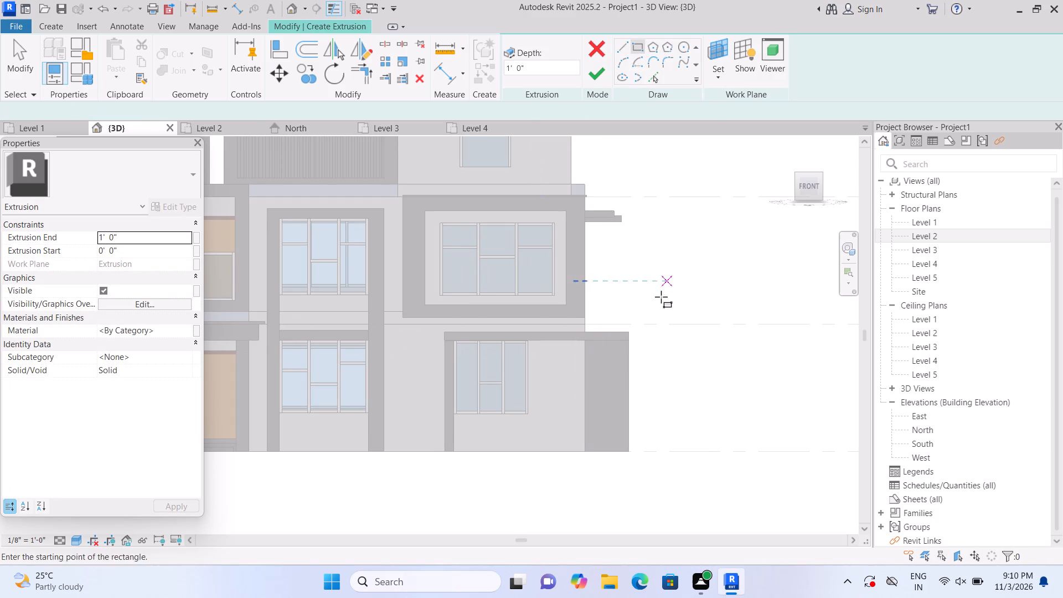
scroll(623, 364, up, 5)
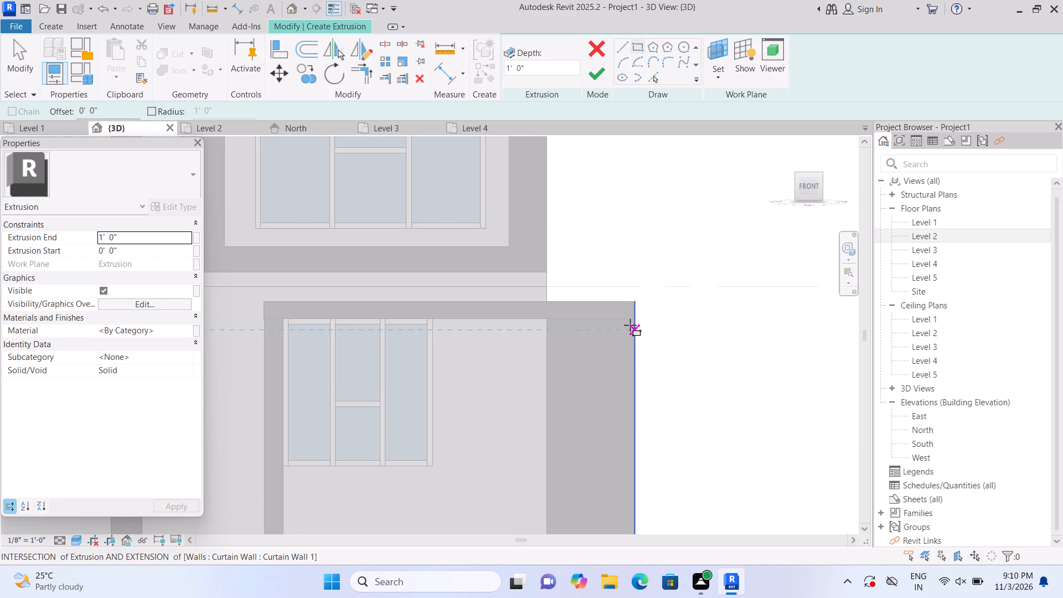
click(629, 321)
middle_drag(595, 426, 555, 337)
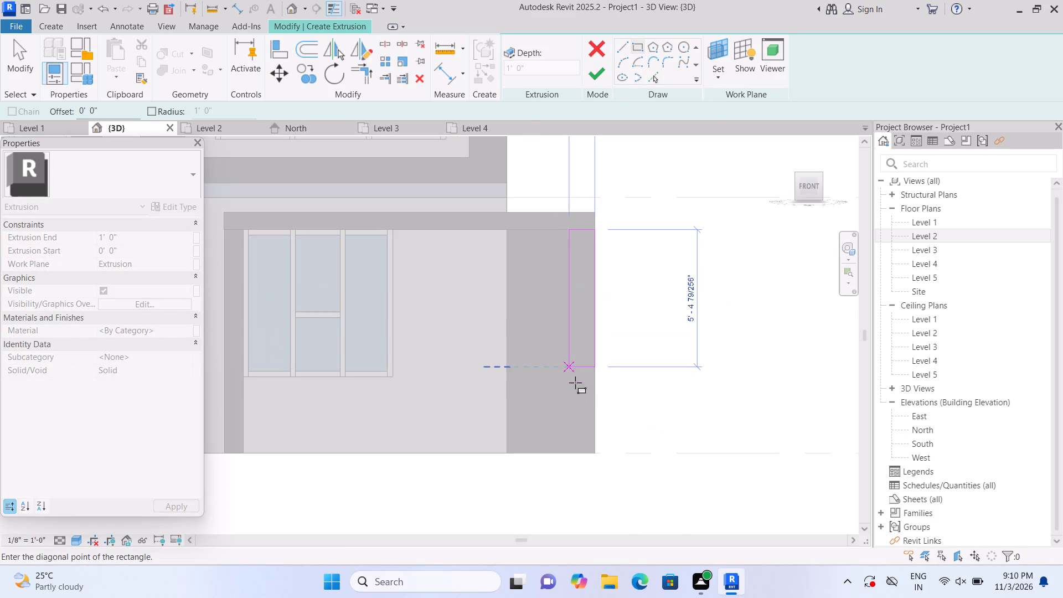
click(579, 449)
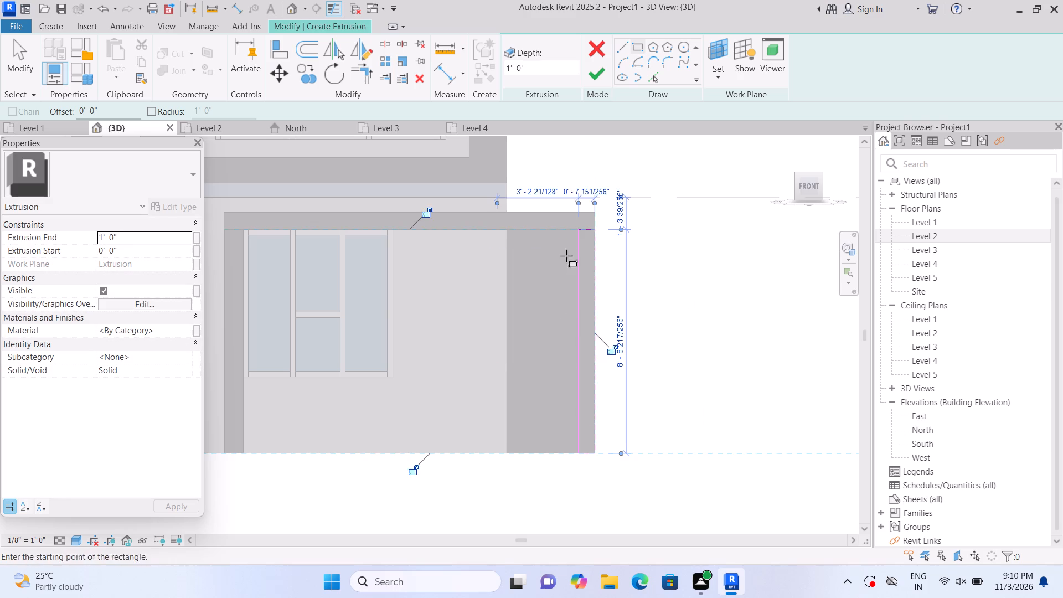
click(592, 78)
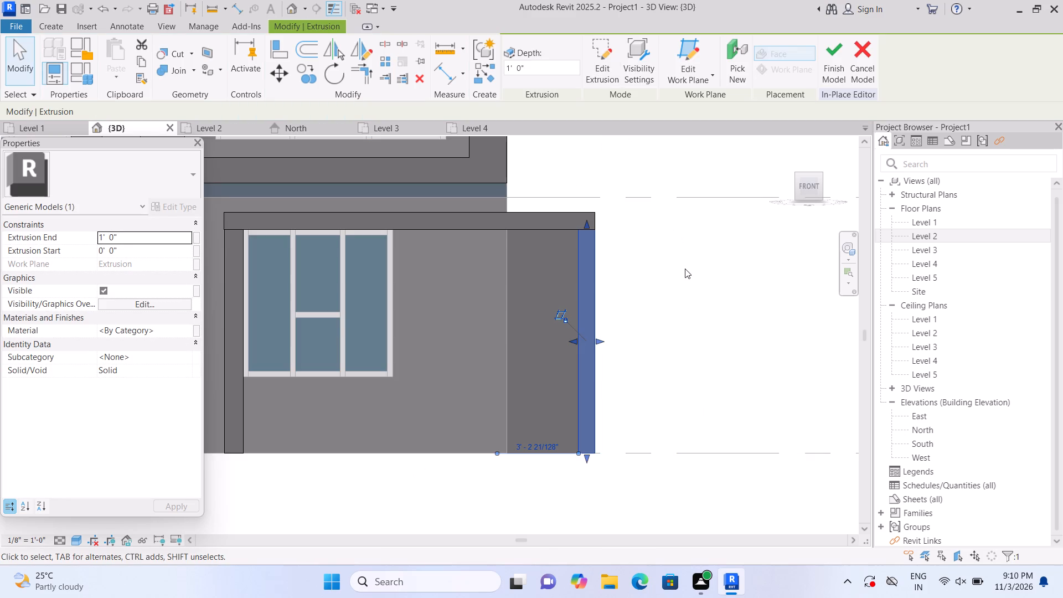
click(685, 271)
On the front wall's plane, extrude a bottom strip 1' deep, about 13'-1" long and 7 3/4" high, along Level 1 between the two vertical strips.
middle_drag(686, 270, 740, 241)
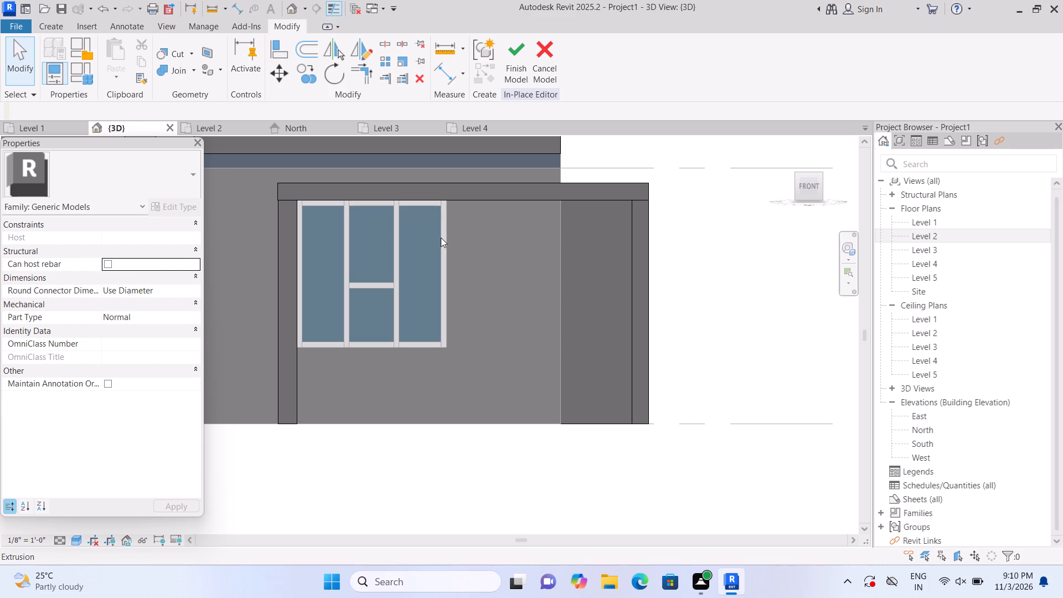
click(53, 22)
click(110, 81)
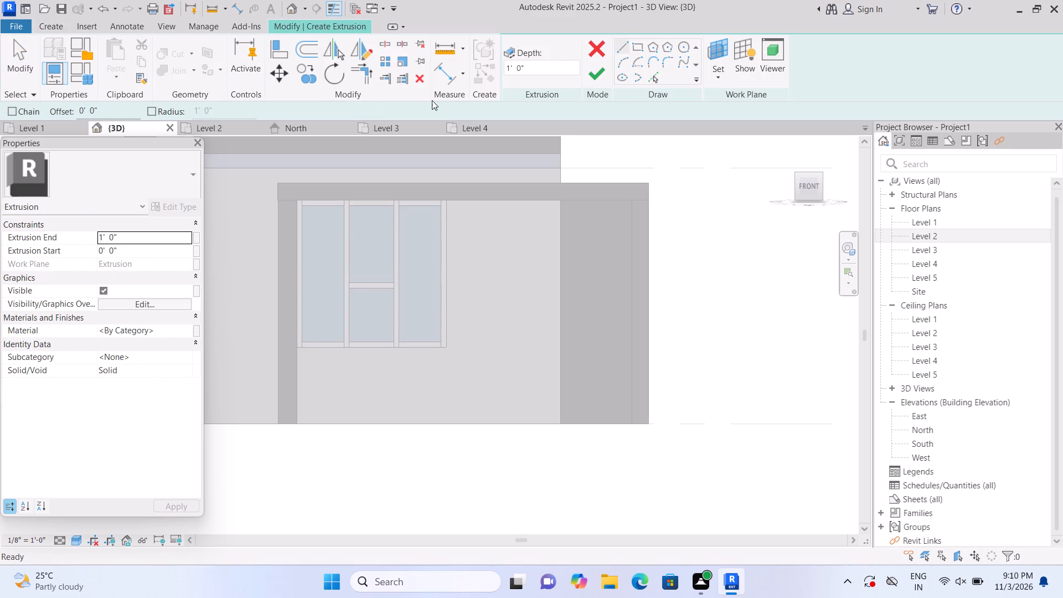
double_click(722, 83)
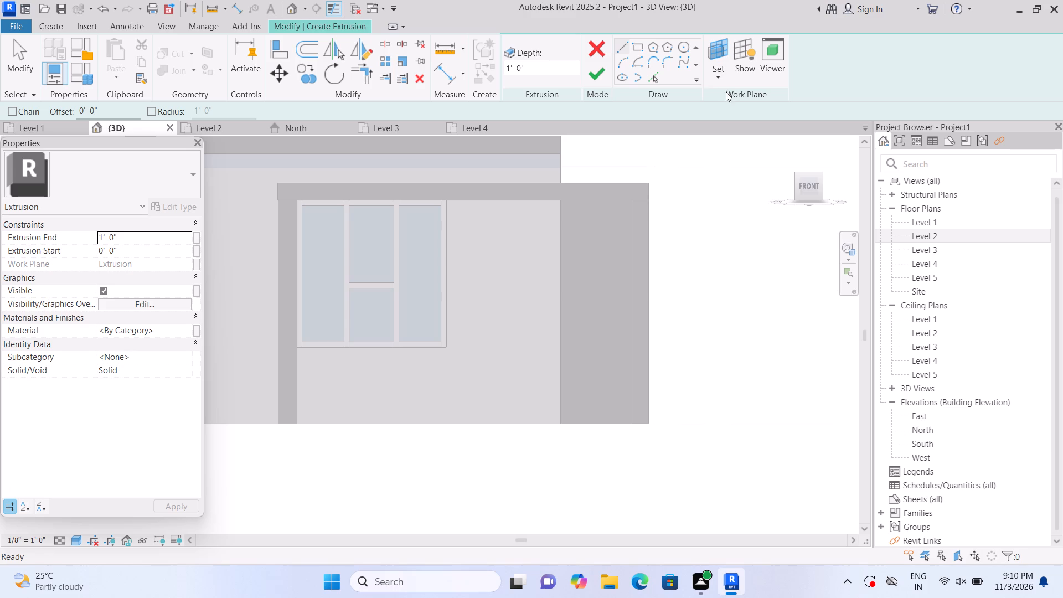
double_click(719, 83)
click(714, 77)
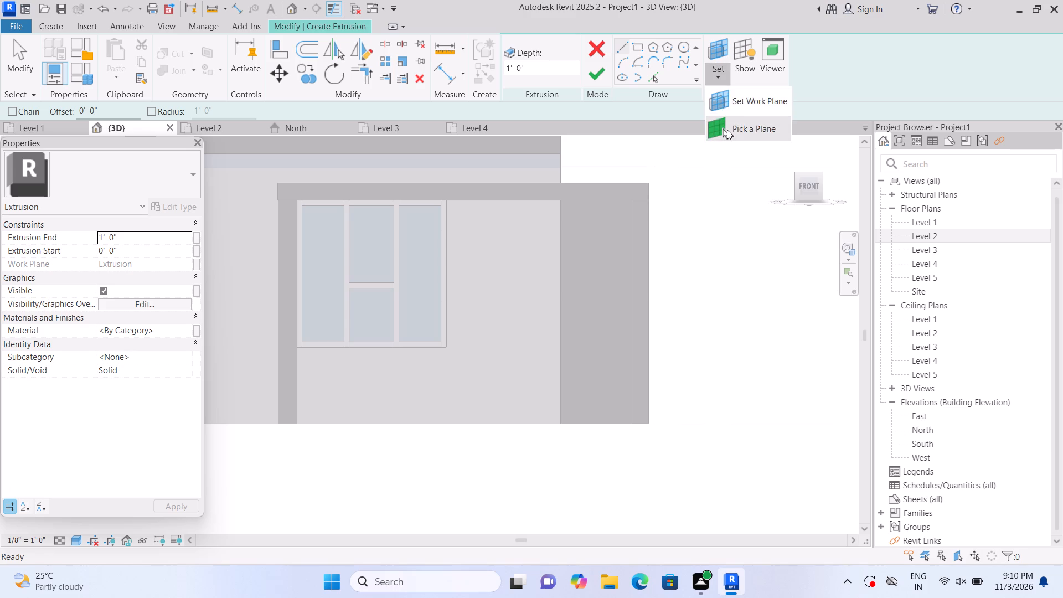
click(727, 130)
click(495, 386)
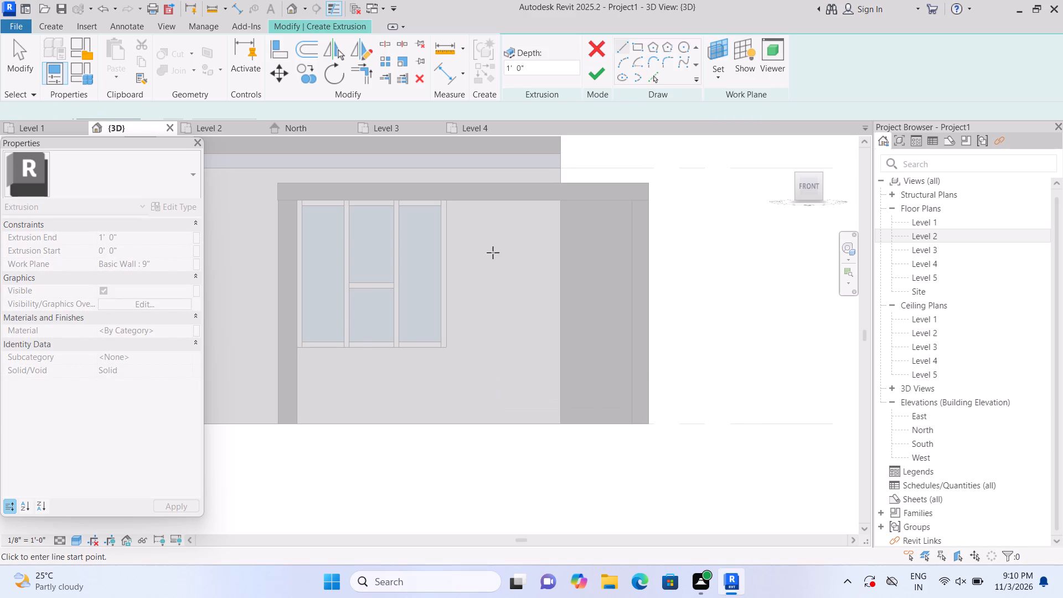
click(642, 49)
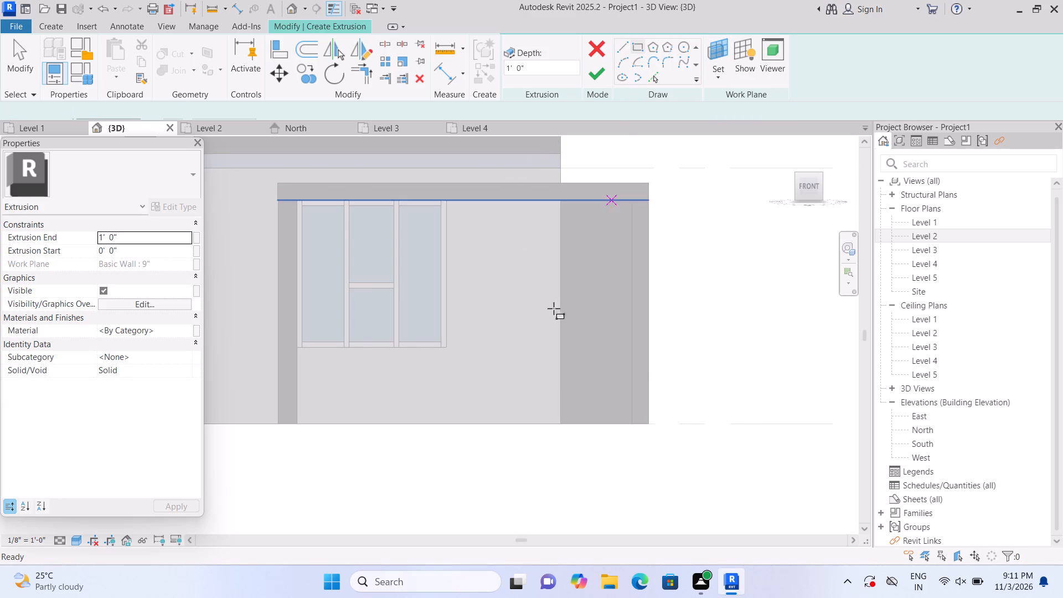
scroll(348, 439, up, 2)
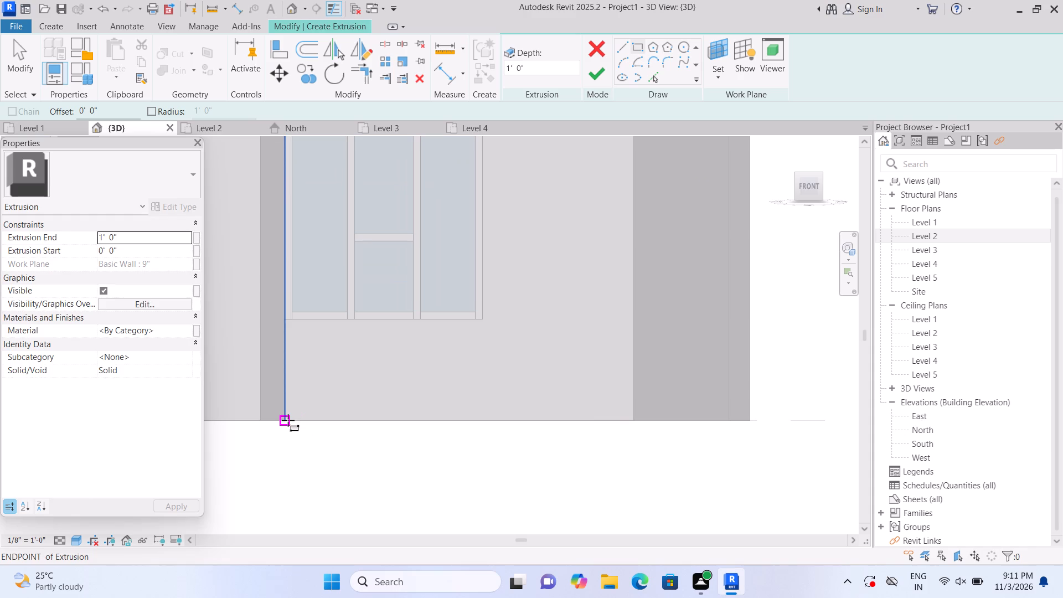
click(288, 420)
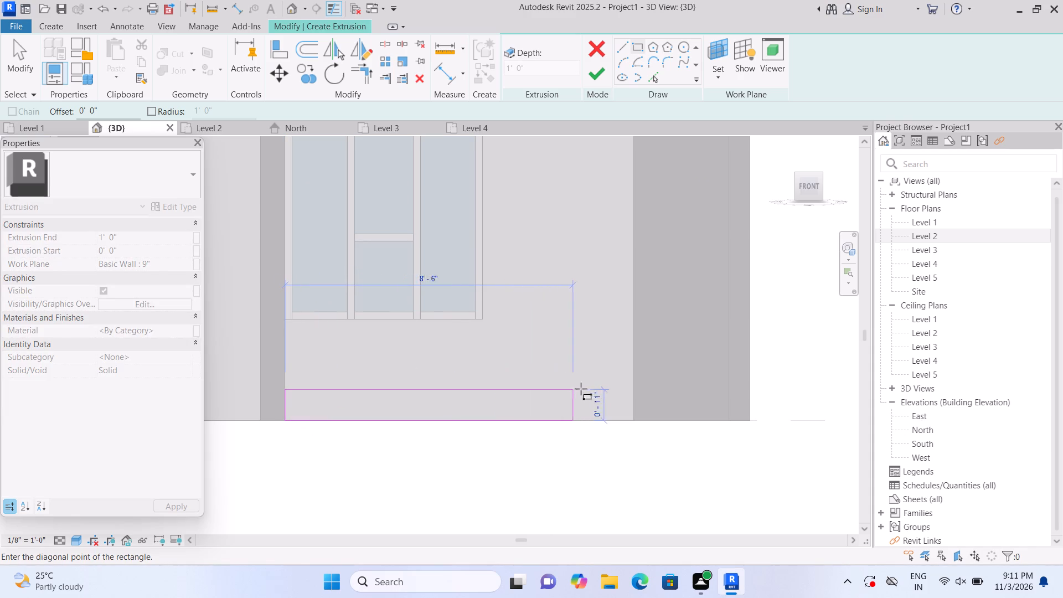
double_click(728, 400)
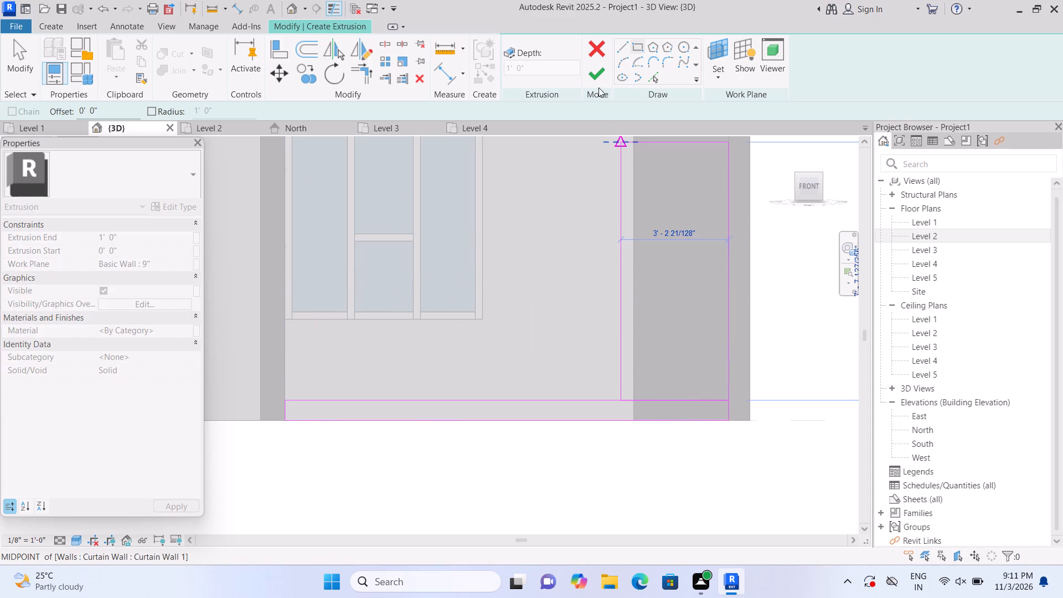
click(596, 80)
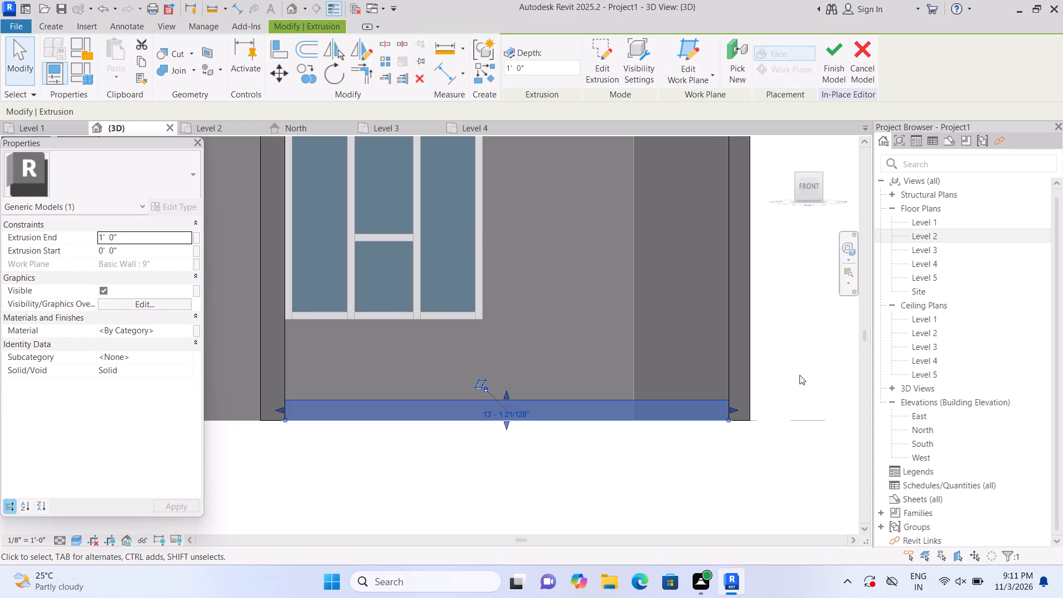
click(799, 375)
scroll(795, 377, down, 2)
middle_drag(792, 382, 802, 423)
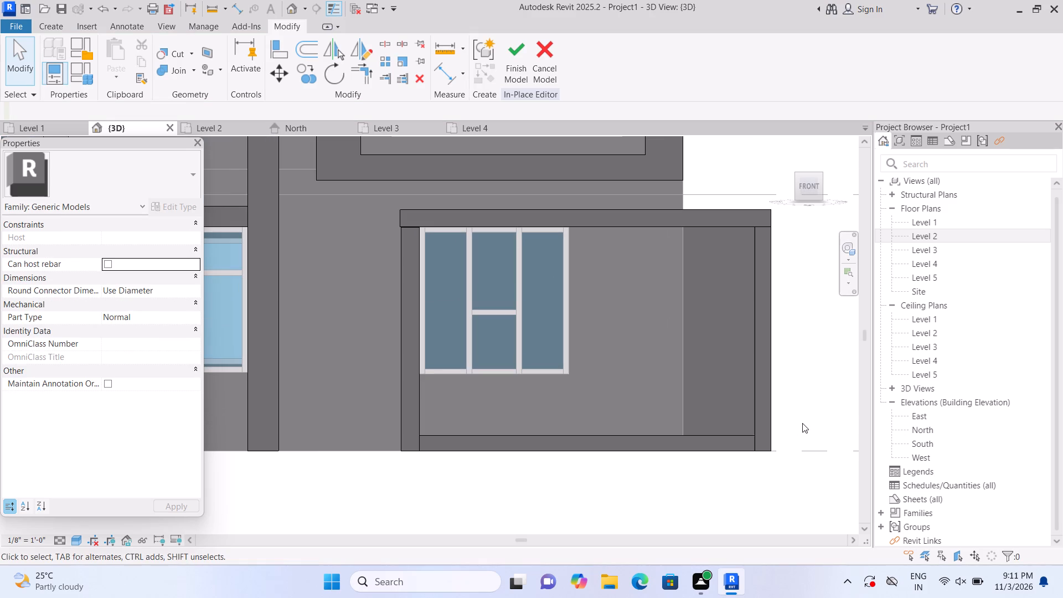
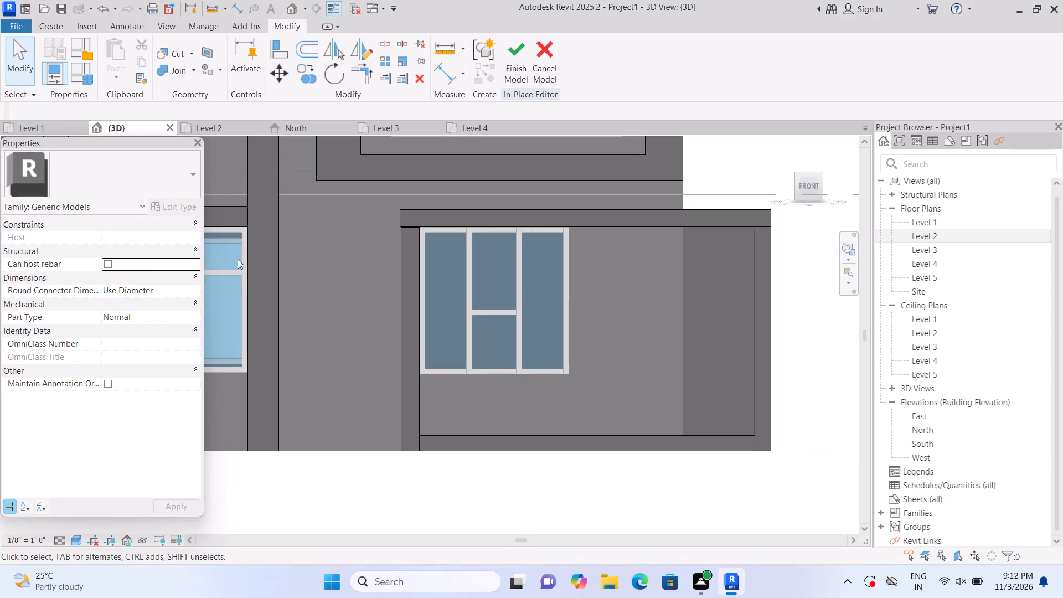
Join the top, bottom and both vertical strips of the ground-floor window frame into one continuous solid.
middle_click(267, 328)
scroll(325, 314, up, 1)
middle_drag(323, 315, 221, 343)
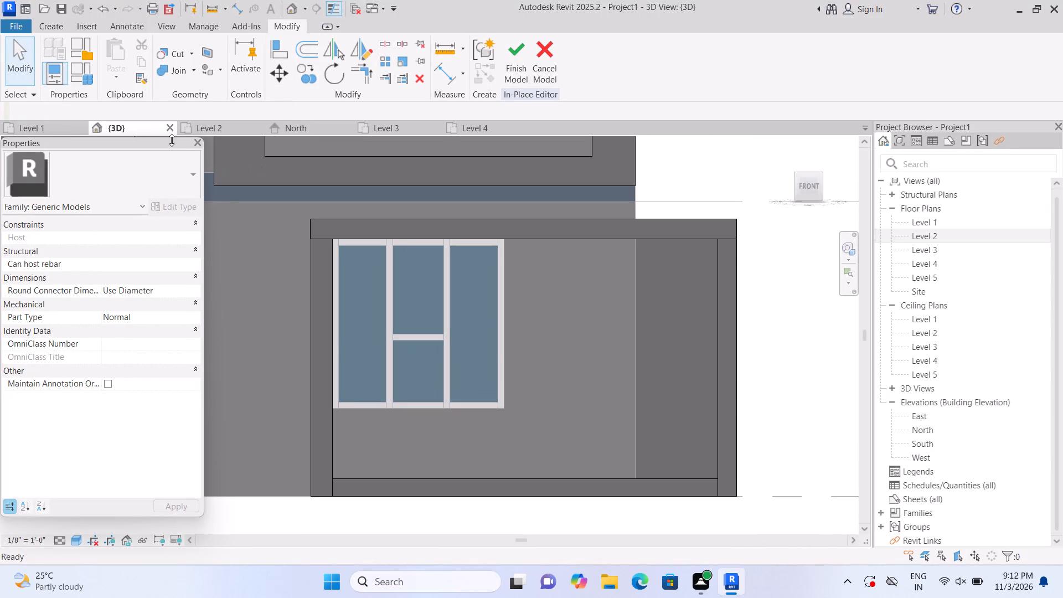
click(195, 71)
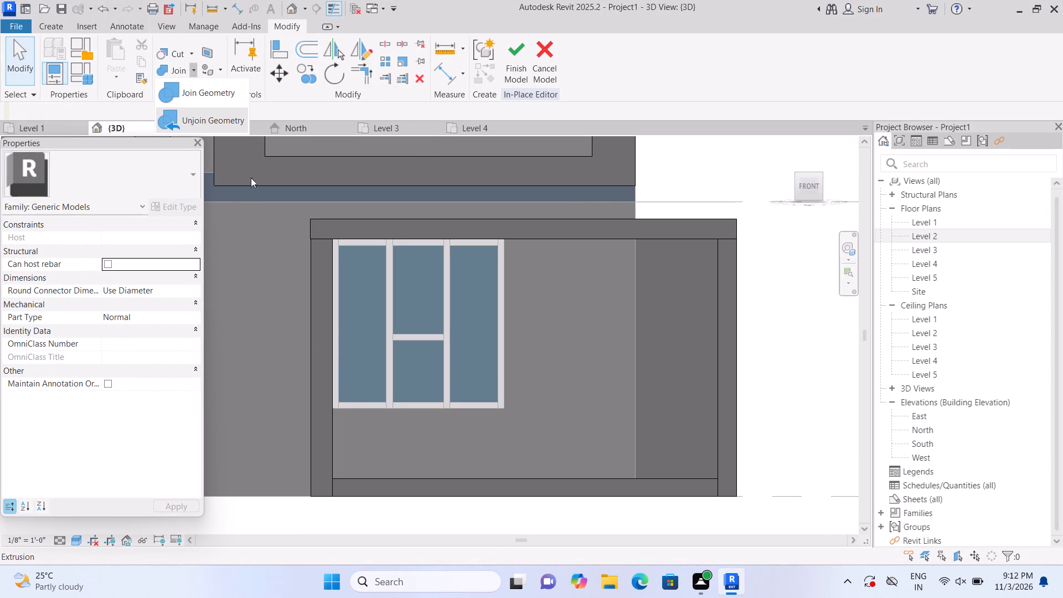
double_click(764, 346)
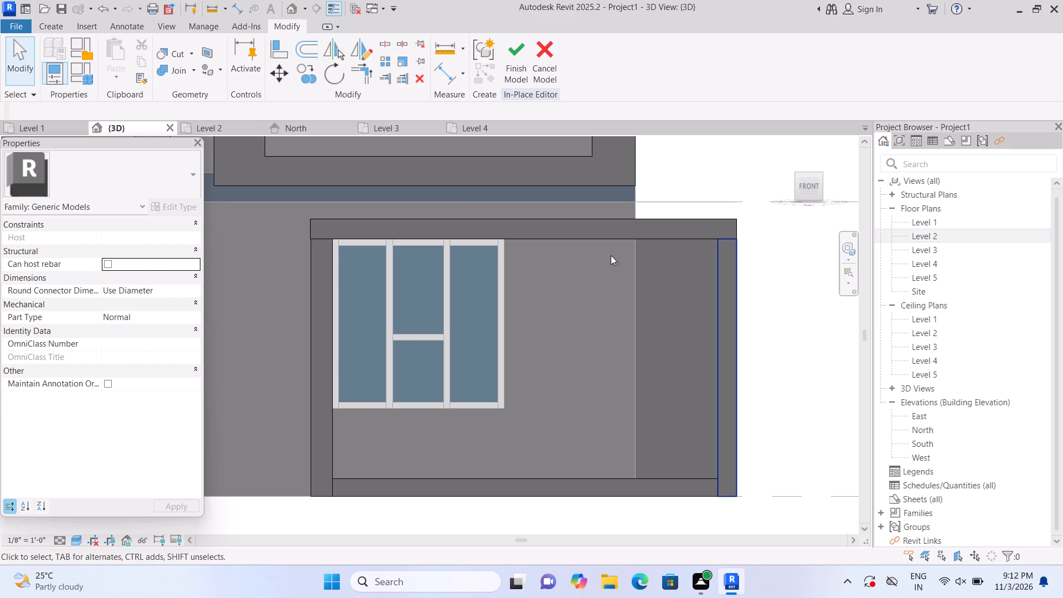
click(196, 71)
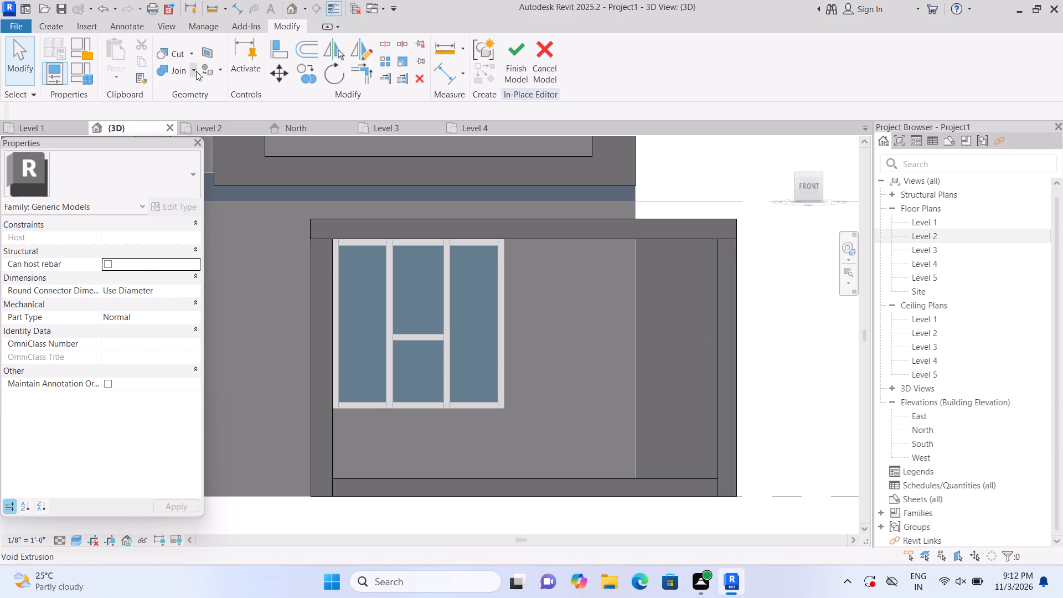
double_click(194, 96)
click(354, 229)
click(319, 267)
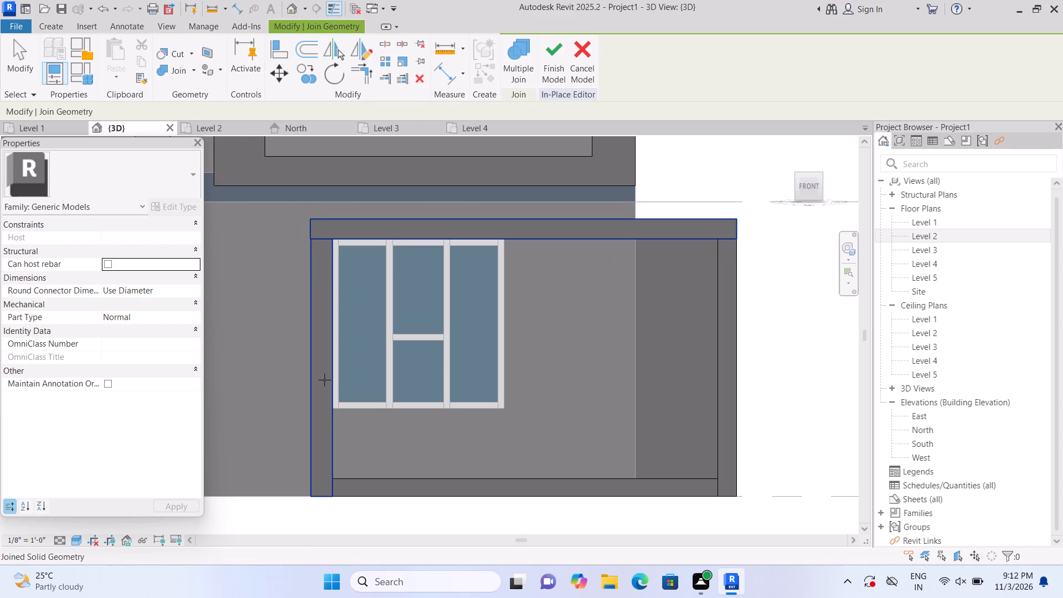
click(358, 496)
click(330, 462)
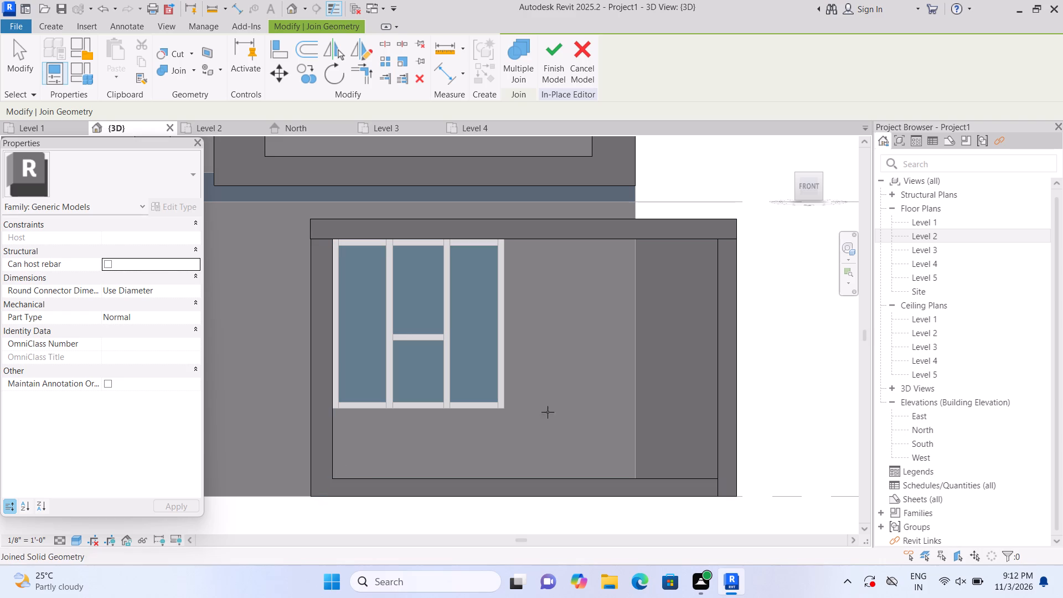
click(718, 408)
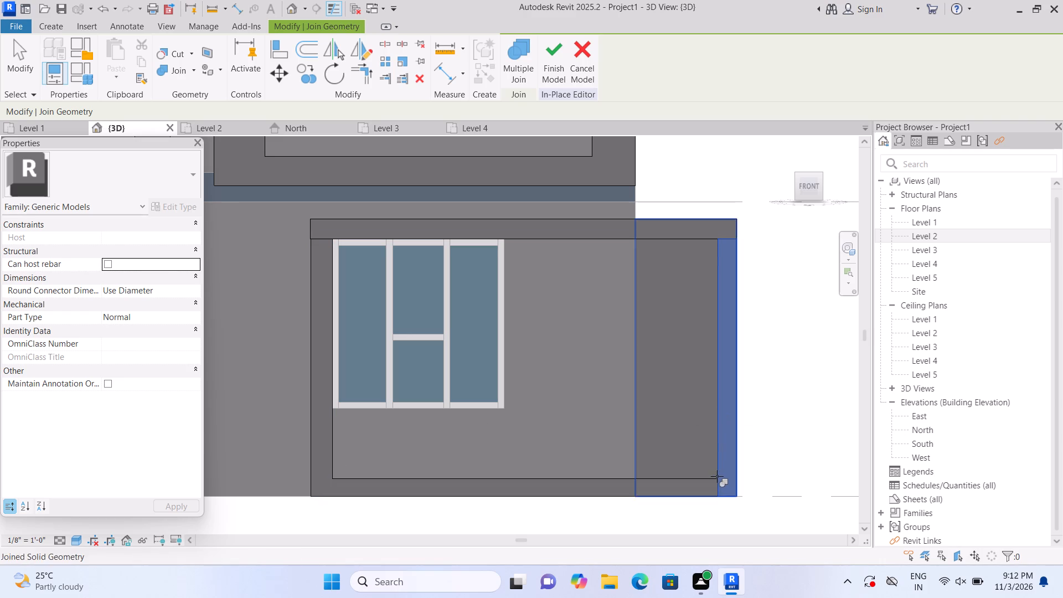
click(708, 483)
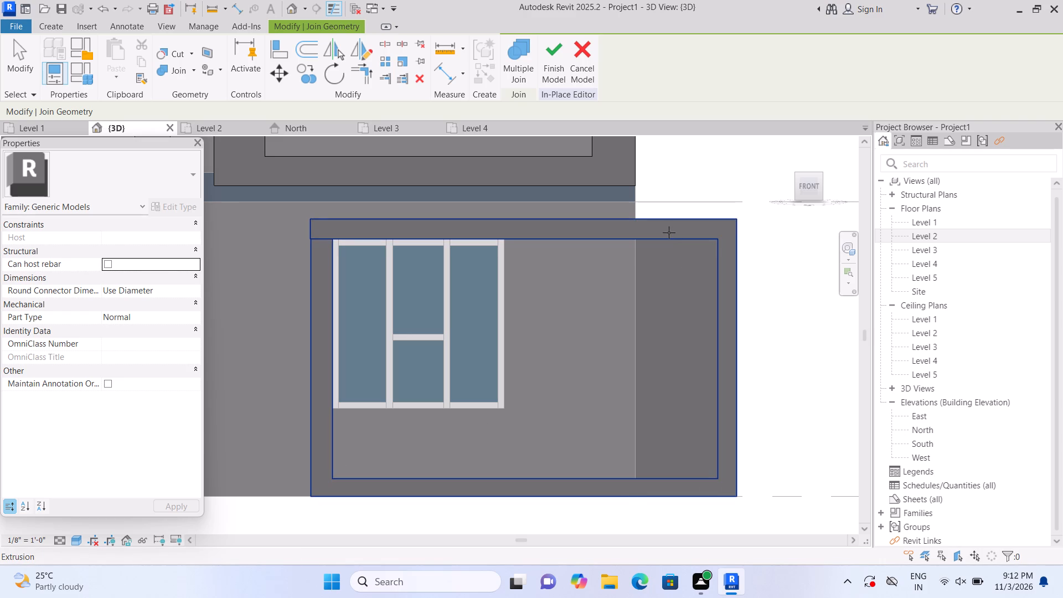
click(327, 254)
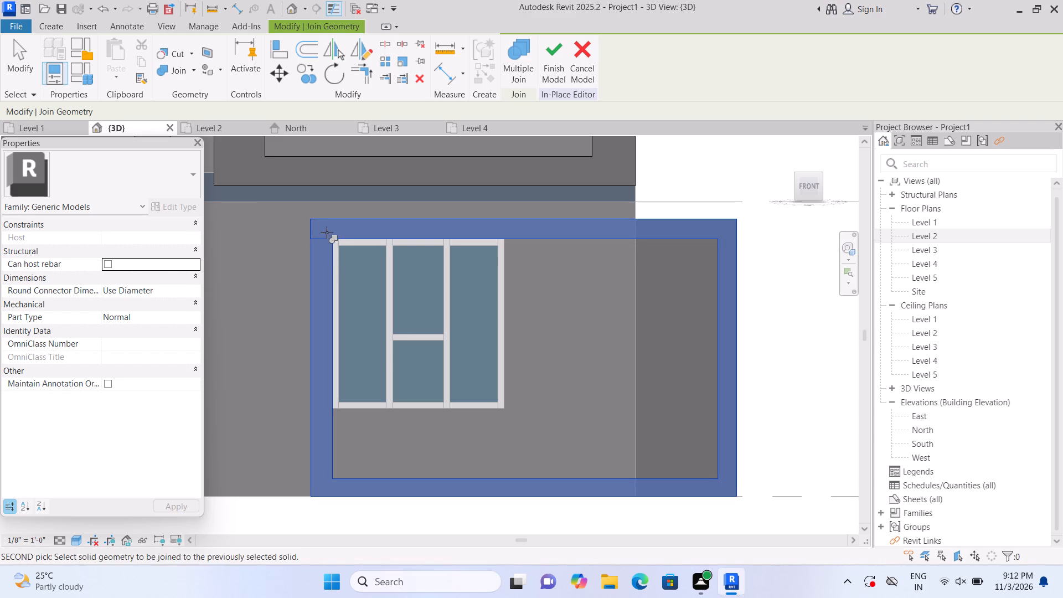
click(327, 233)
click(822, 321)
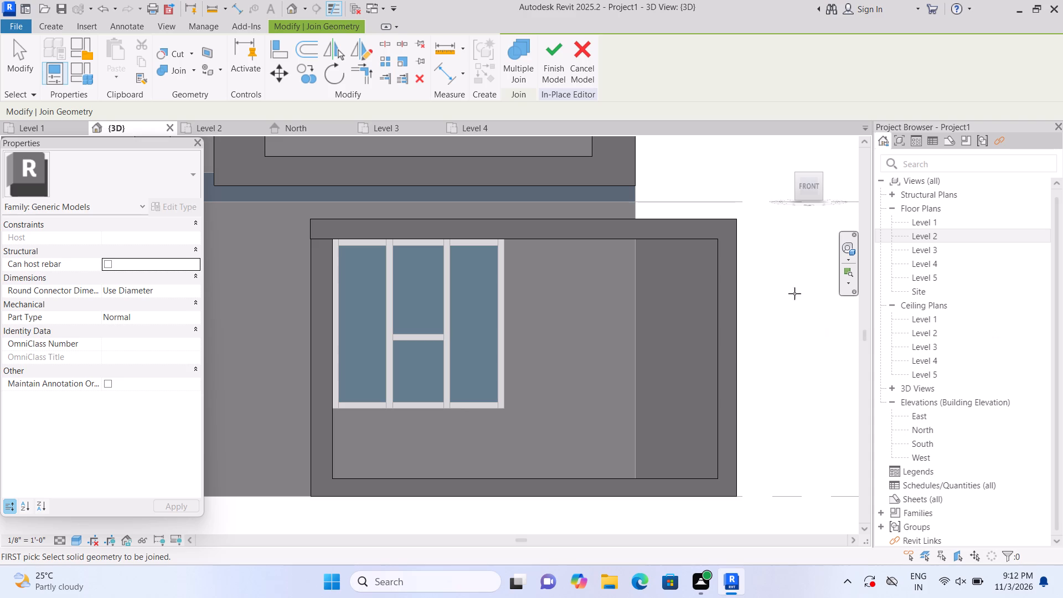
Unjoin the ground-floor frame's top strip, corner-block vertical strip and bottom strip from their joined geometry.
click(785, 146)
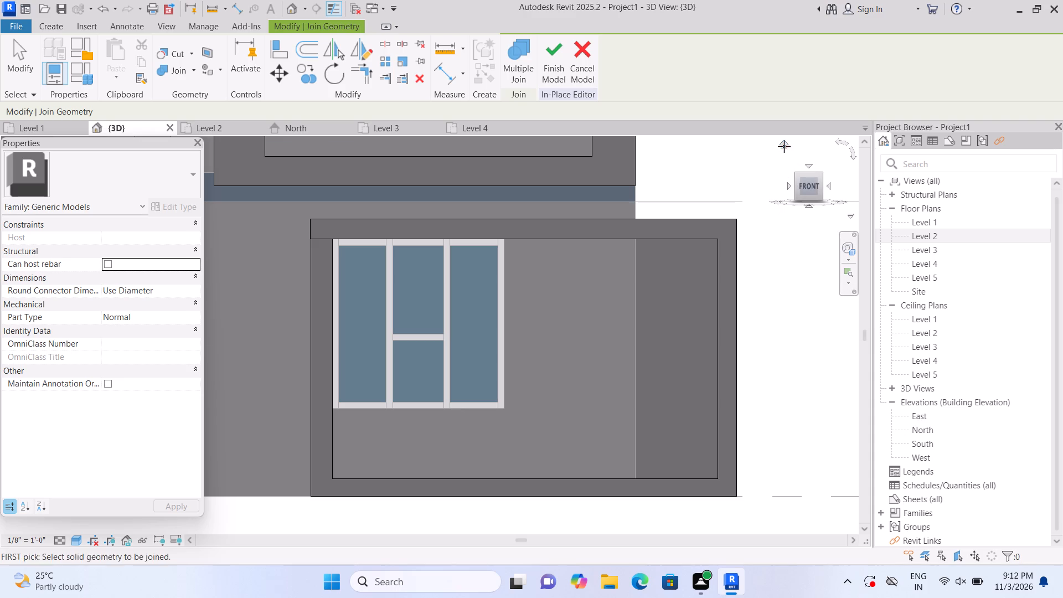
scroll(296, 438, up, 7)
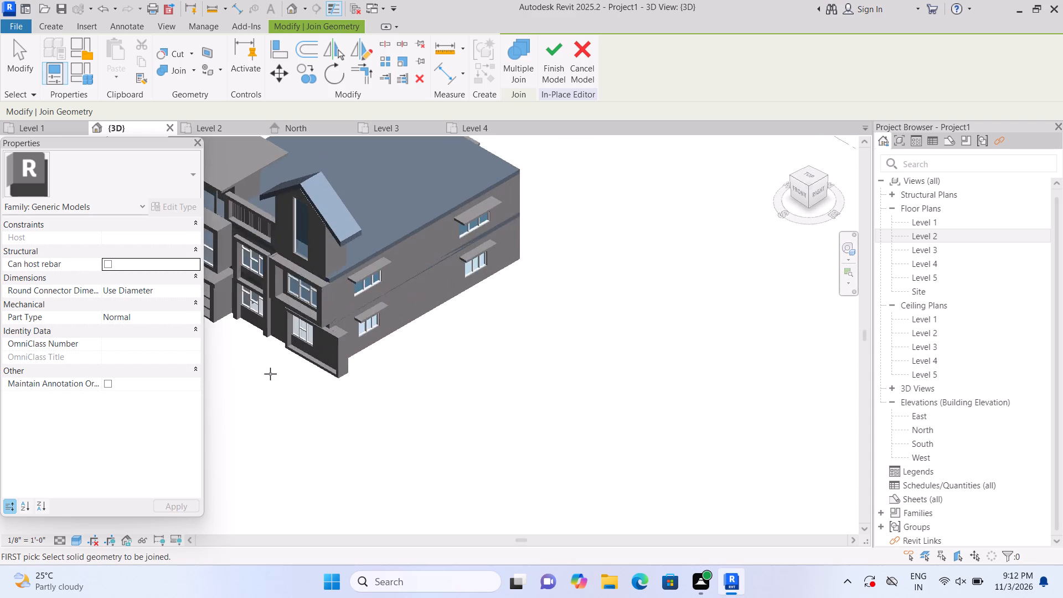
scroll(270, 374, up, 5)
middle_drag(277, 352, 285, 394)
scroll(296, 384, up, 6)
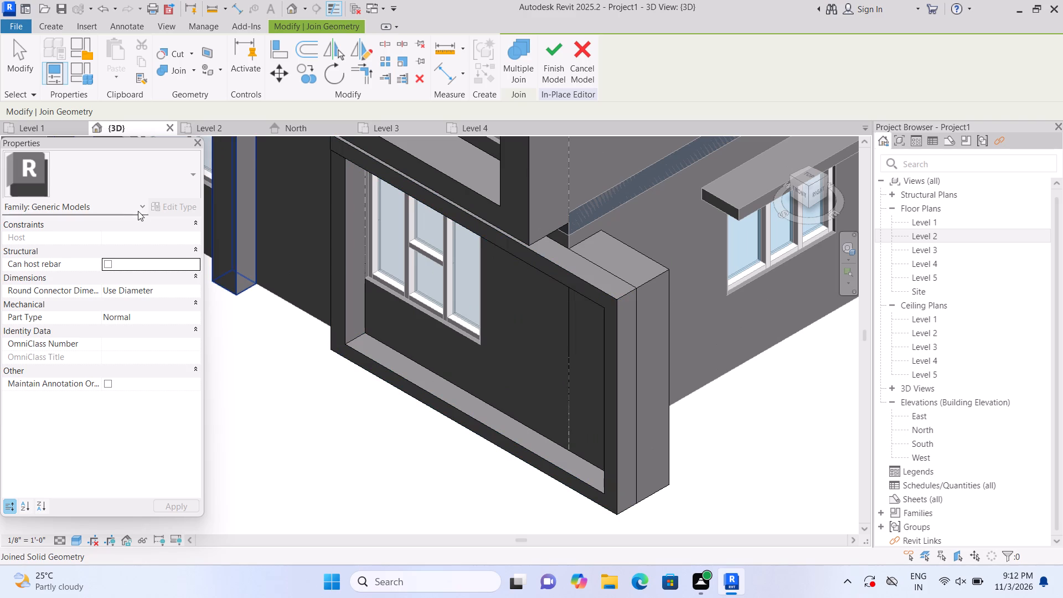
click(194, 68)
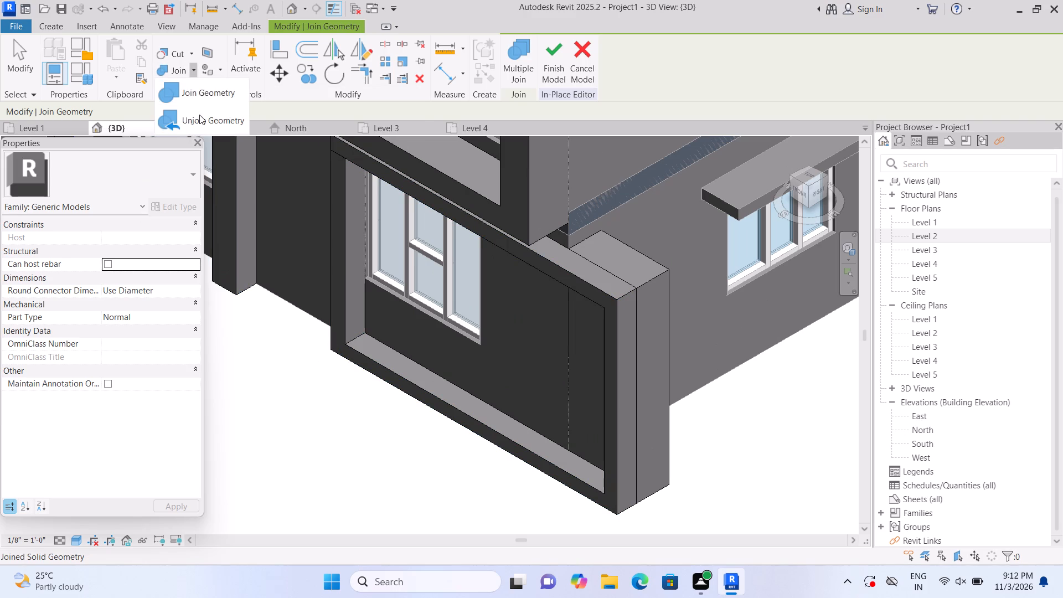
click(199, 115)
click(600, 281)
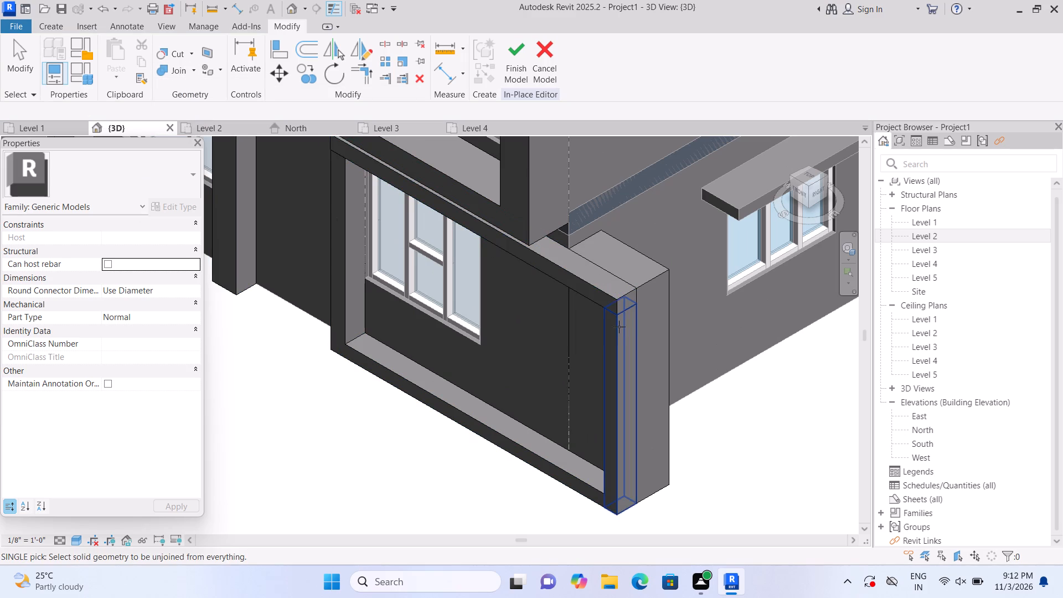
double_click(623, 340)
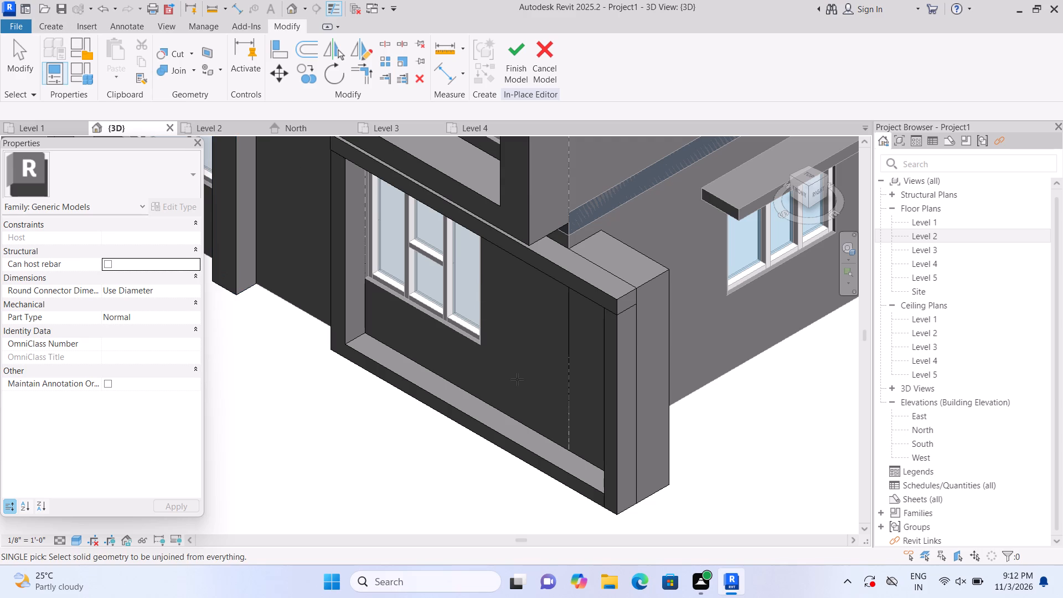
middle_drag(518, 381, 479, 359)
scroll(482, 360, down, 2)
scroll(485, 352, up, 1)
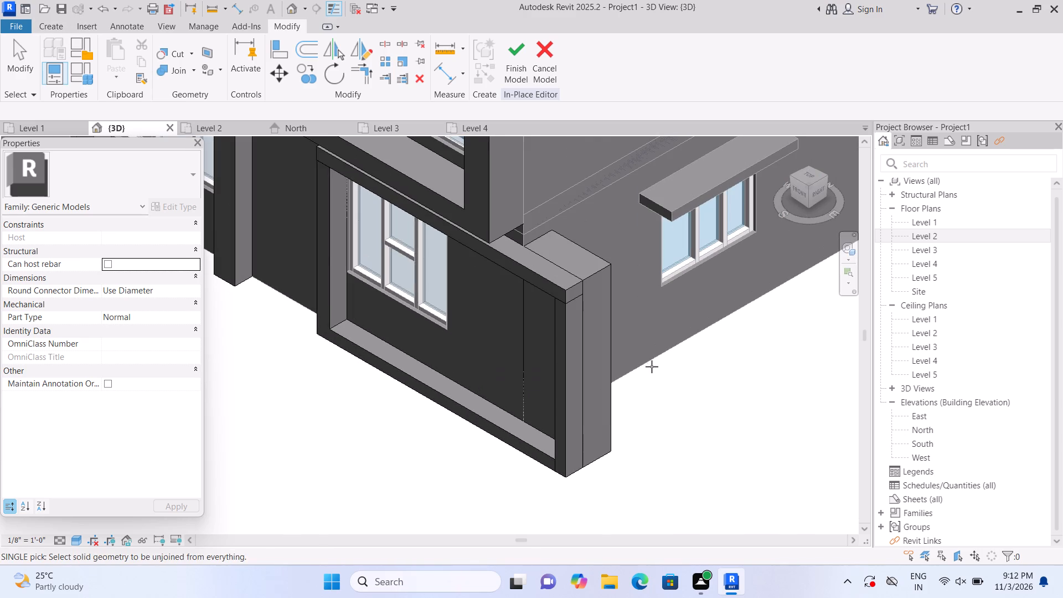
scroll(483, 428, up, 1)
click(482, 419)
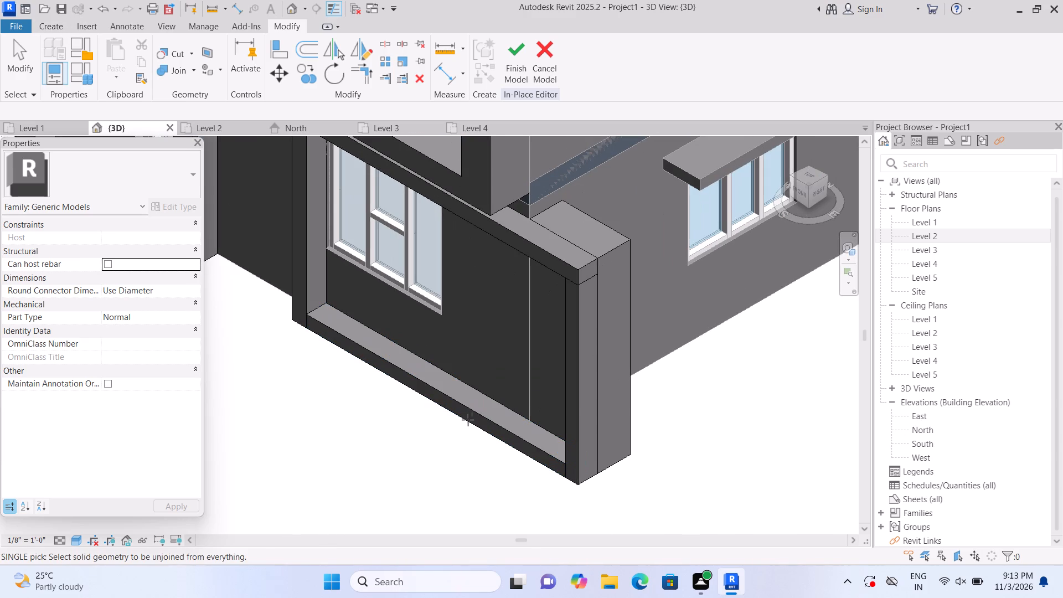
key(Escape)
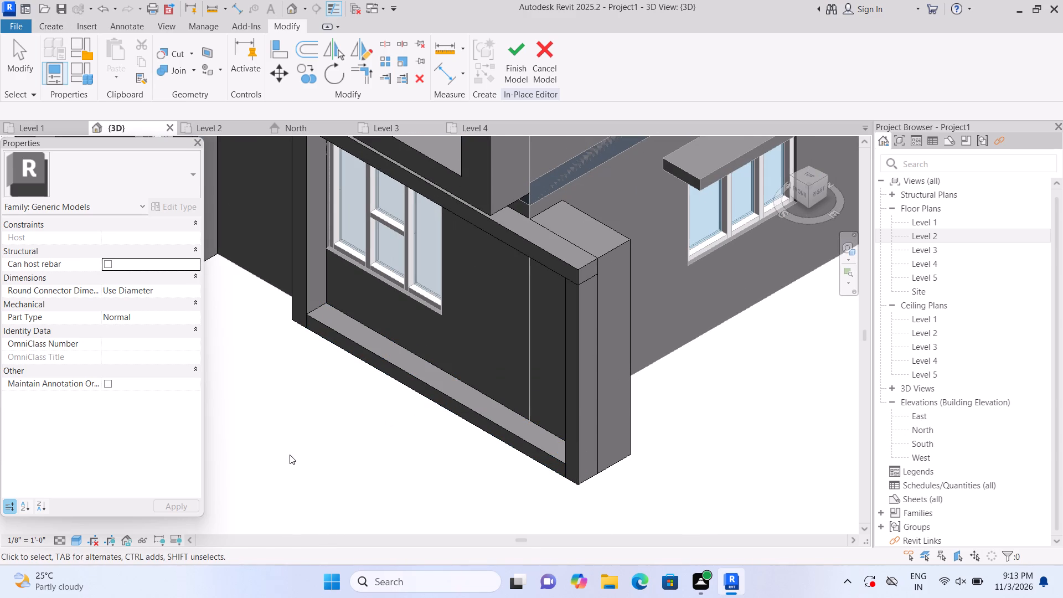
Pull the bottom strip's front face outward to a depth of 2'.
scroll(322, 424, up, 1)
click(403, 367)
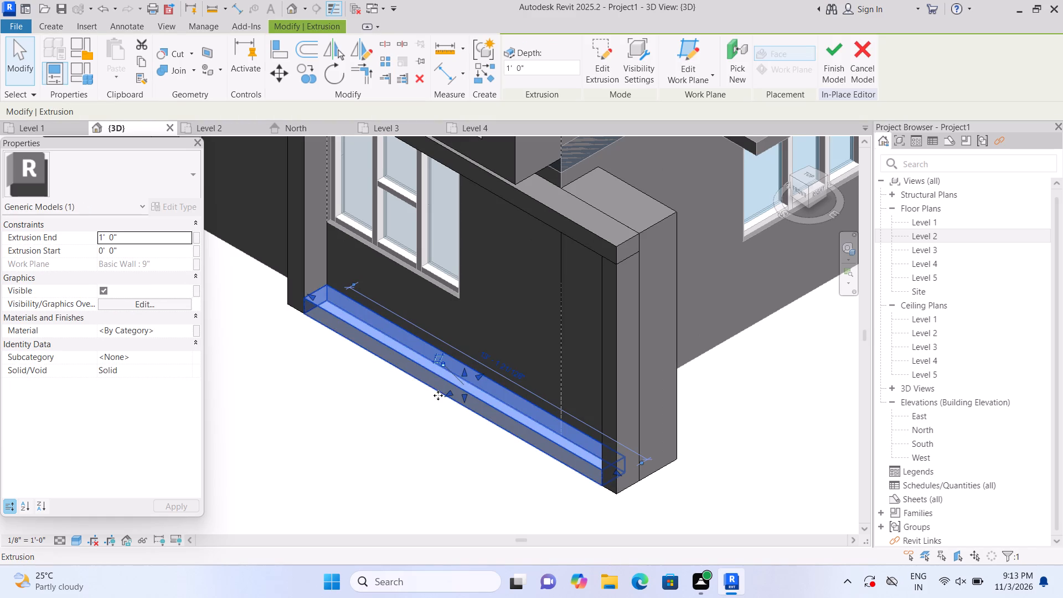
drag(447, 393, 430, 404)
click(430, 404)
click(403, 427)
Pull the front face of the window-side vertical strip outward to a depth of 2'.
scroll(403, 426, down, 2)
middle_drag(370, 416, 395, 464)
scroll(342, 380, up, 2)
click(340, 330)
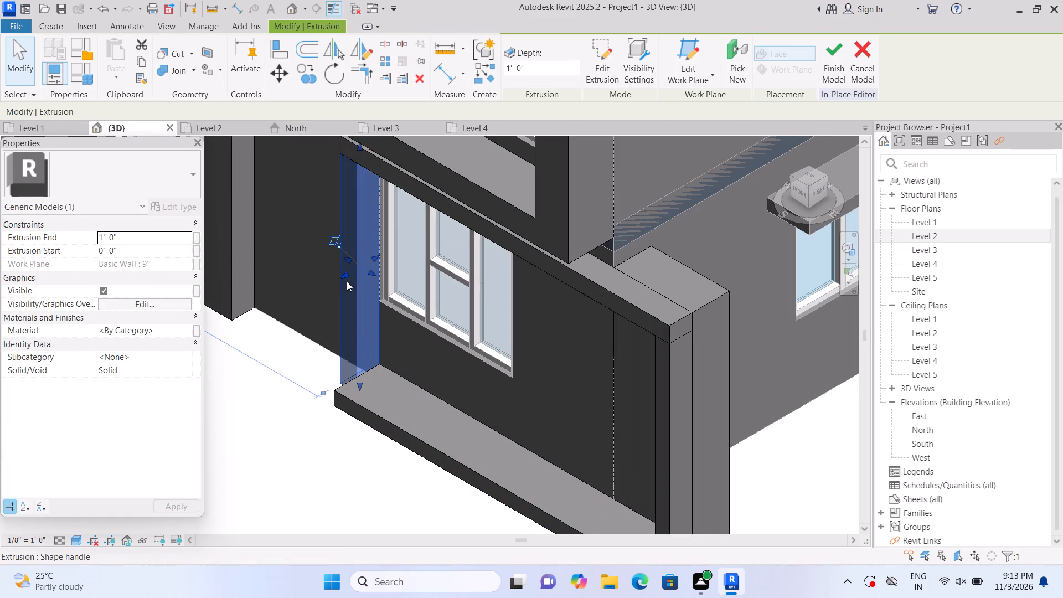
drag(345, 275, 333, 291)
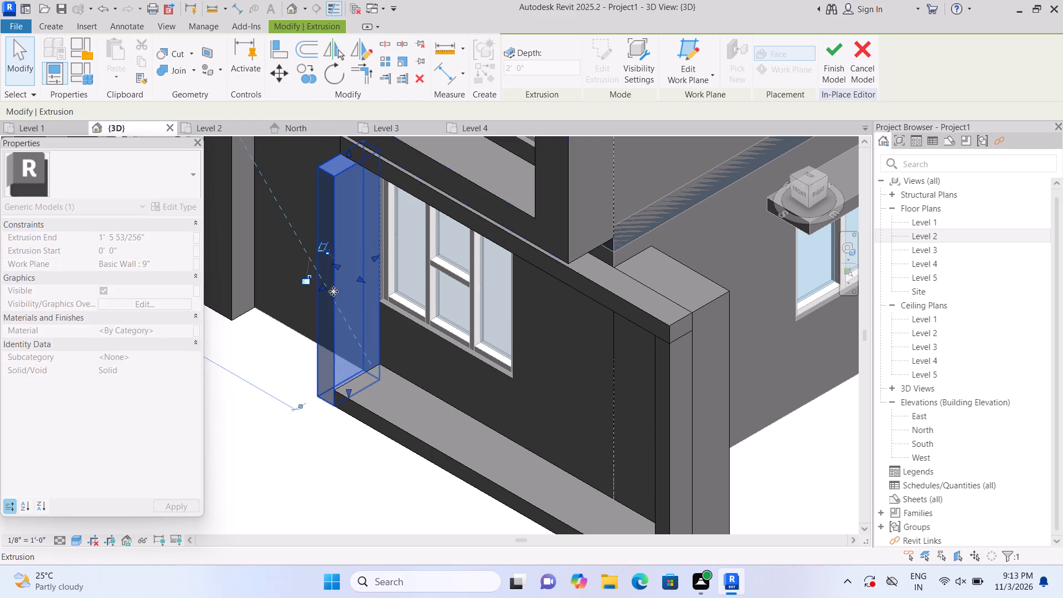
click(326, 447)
Pull the front face of the corner block's vertical strip outward until it is flush with the bottom strip's front face.
middle_drag(322, 434, 226, 370)
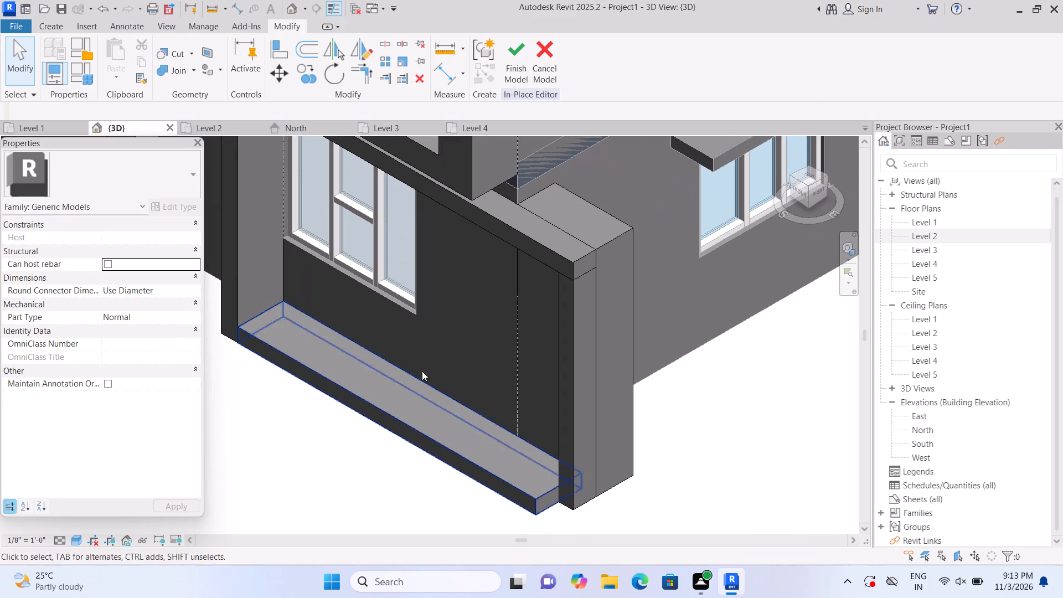
click(559, 369)
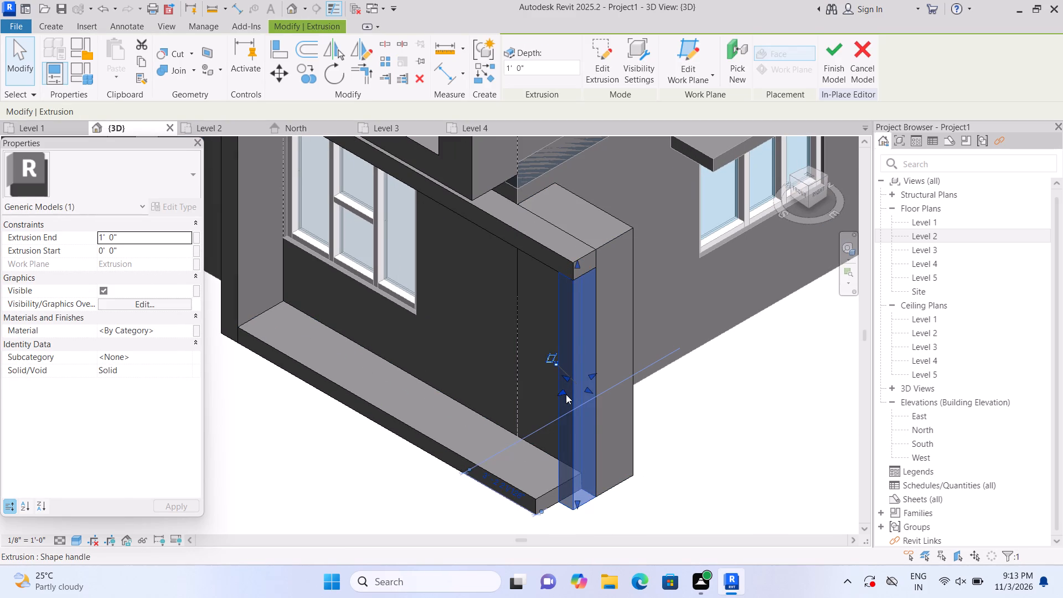
drag(561, 390, 547, 403)
click(379, 513)
Pull the top strip's front face outward to a depth of 2', flush with the vertical strips.
scroll(383, 494, down, 2)
middle_drag(347, 446, 375, 499)
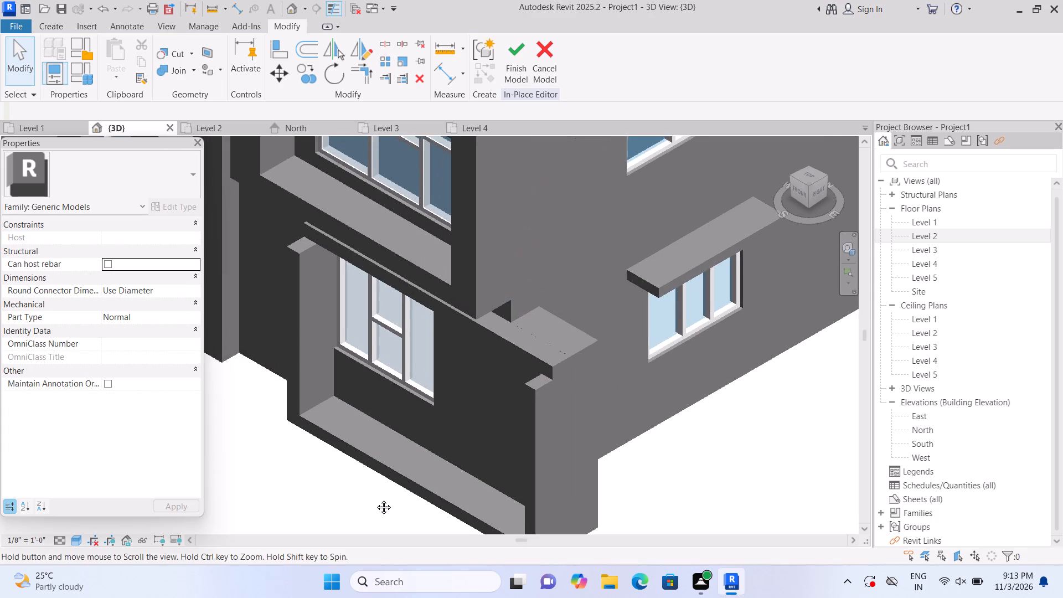
middle_drag(375, 499, 378, 503)
scroll(392, 441, up, 1)
click(508, 337)
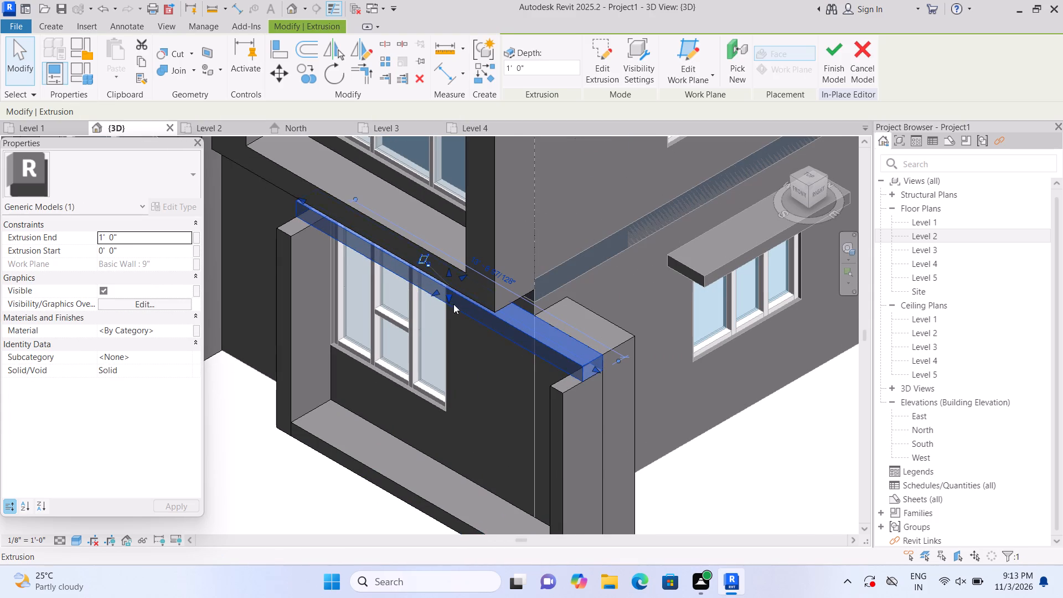
drag(435, 290, 416, 303)
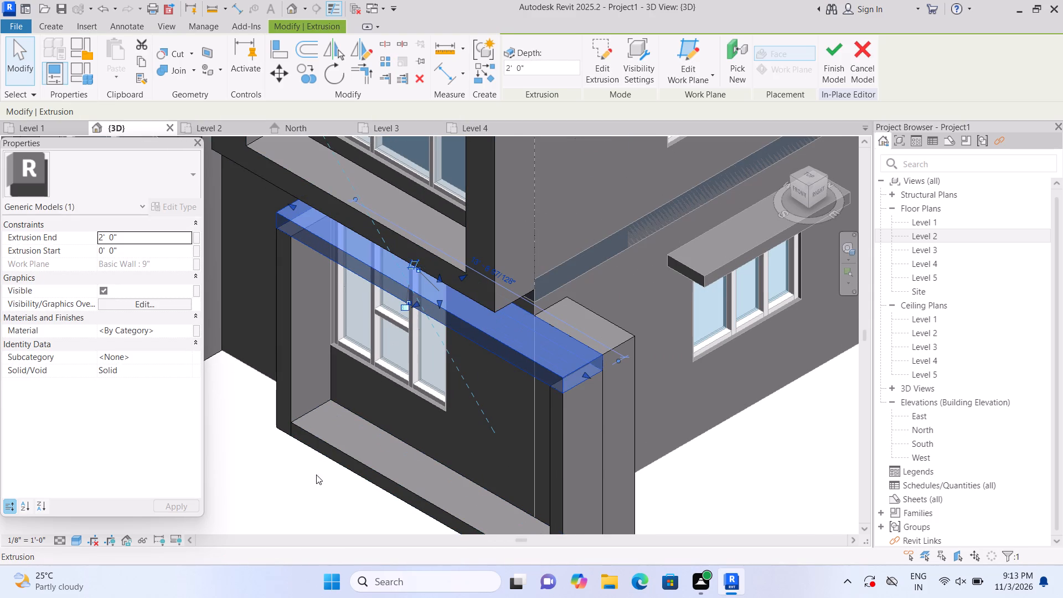
click(306, 483)
Pull the bottom strip's front face farther out, past the other strips, to a depth of just over 2'-7".
scroll(306, 483, down, 1)
middle_drag(299, 473, 293, 465)
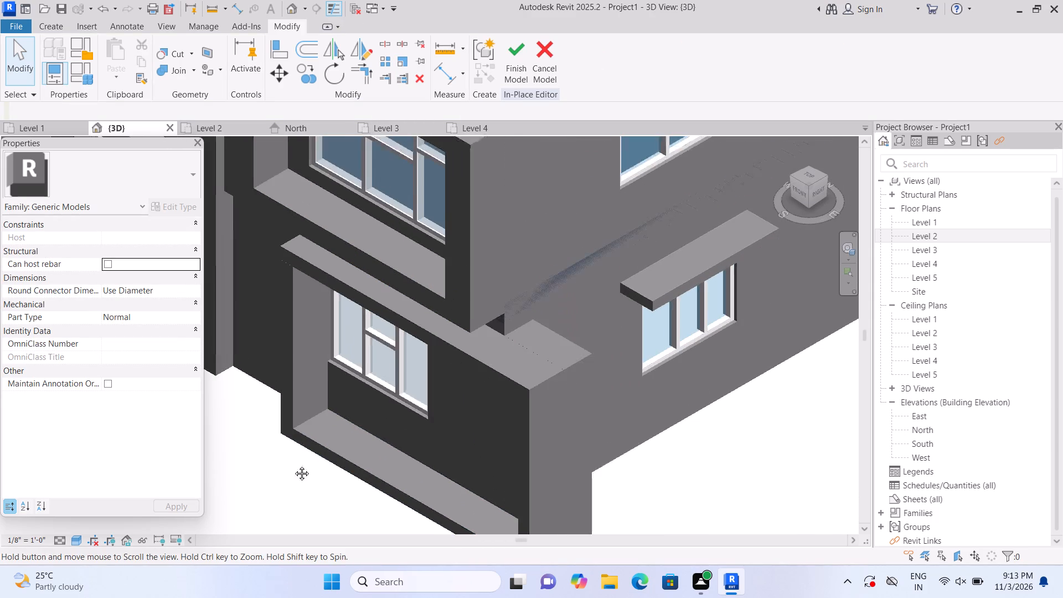
middle_drag(293, 465, 286, 410)
scroll(290, 414, up, 1)
scroll(342, 395, up, 1)
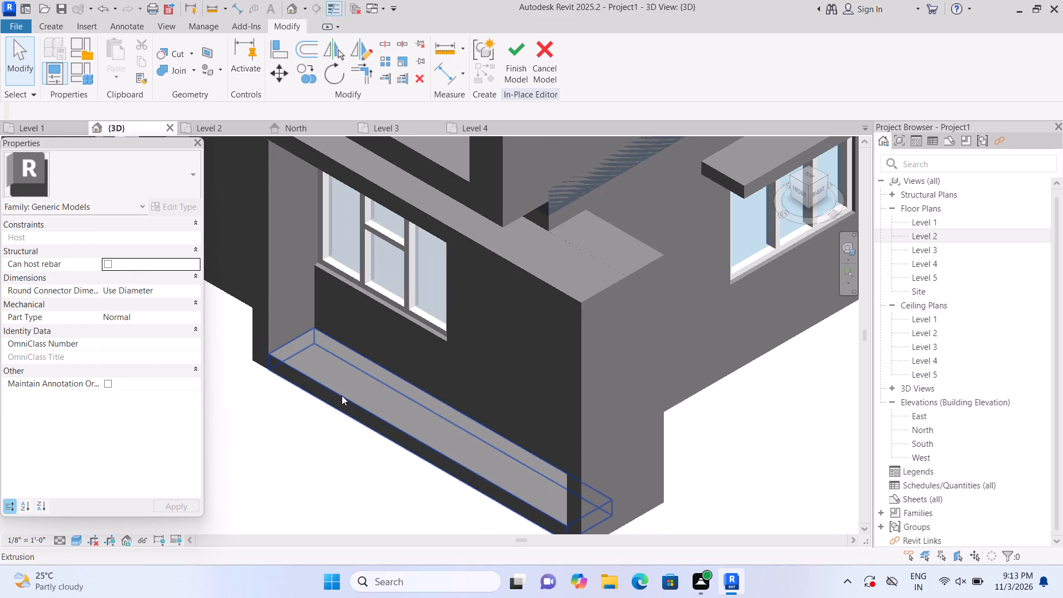
click(342, 395)
drag(411, 448, 403, 455)
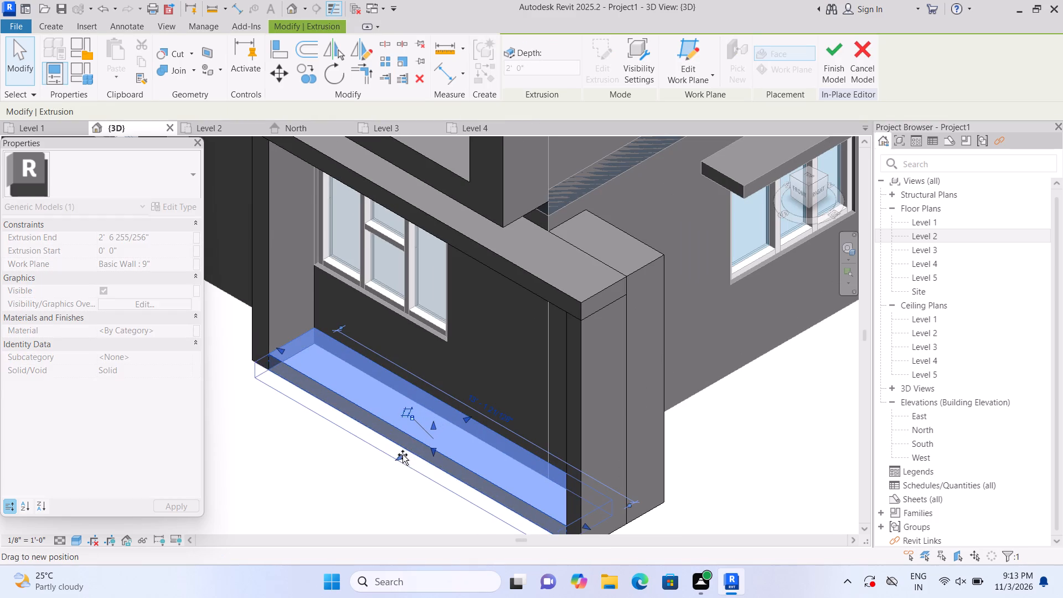
drag(403, 455, 399, 457)
click(346, 484)
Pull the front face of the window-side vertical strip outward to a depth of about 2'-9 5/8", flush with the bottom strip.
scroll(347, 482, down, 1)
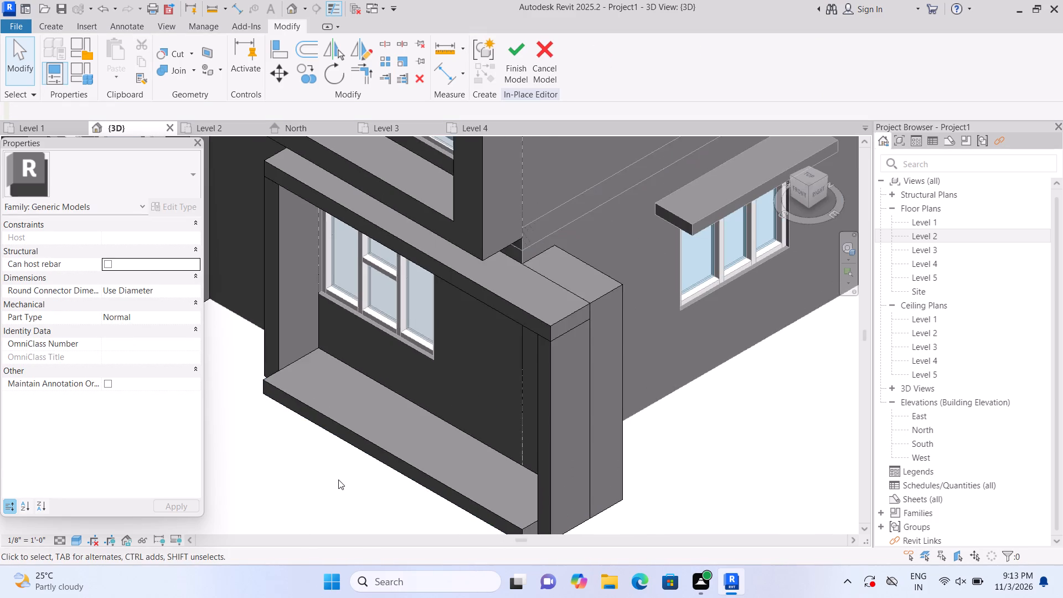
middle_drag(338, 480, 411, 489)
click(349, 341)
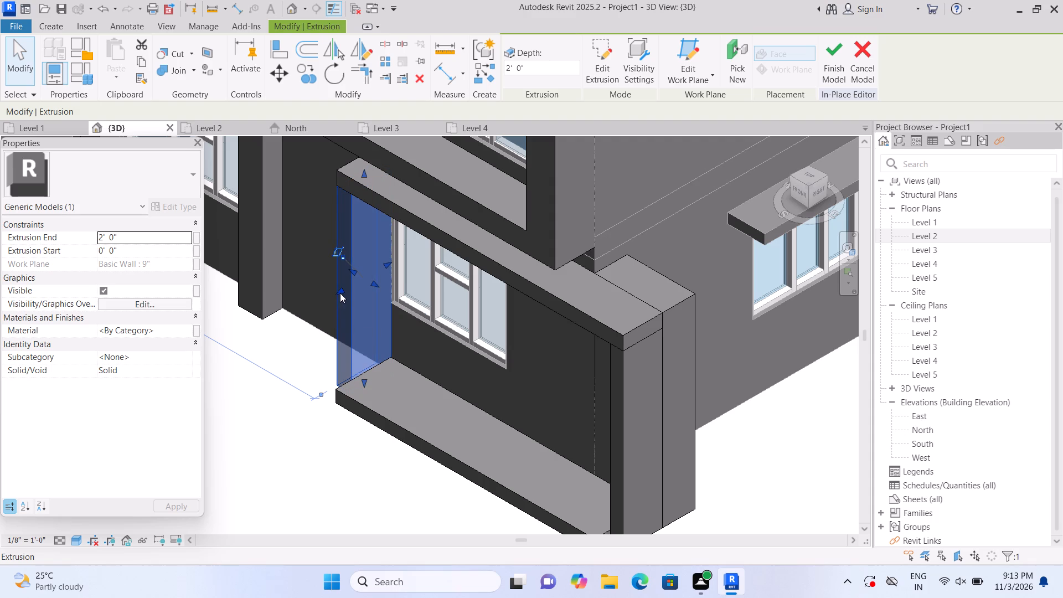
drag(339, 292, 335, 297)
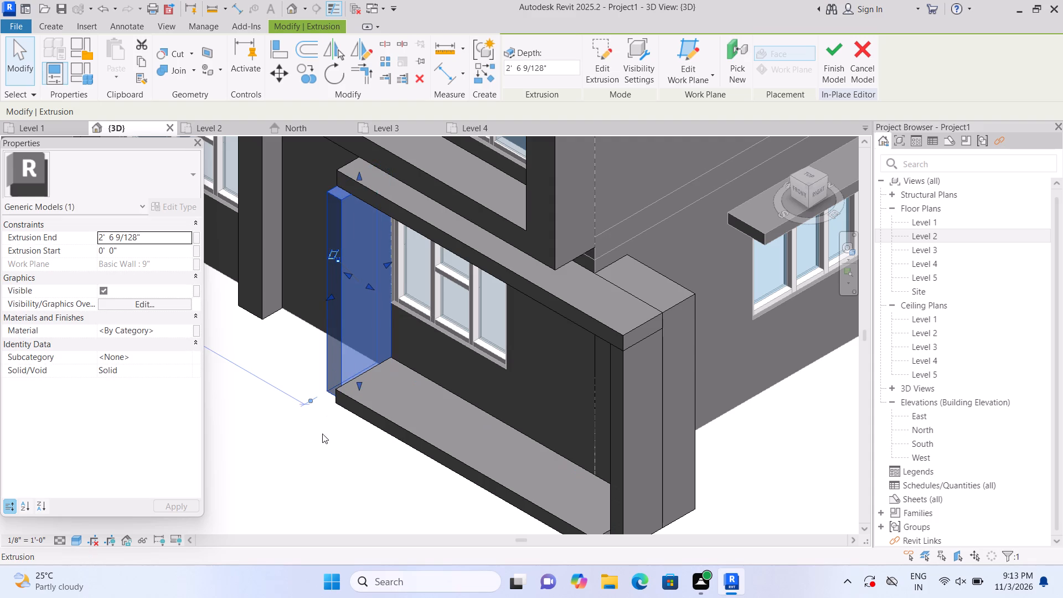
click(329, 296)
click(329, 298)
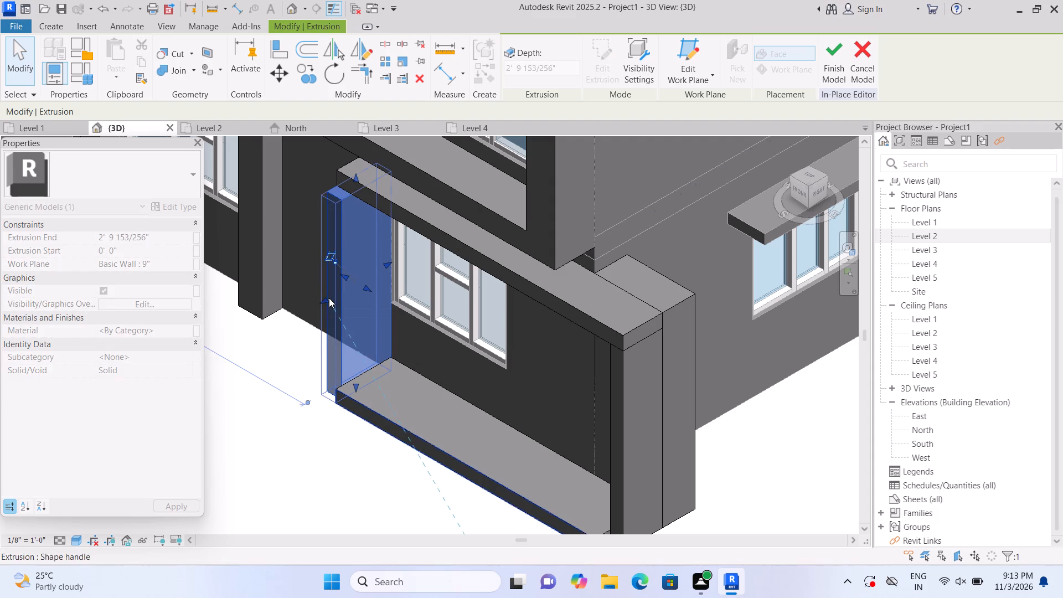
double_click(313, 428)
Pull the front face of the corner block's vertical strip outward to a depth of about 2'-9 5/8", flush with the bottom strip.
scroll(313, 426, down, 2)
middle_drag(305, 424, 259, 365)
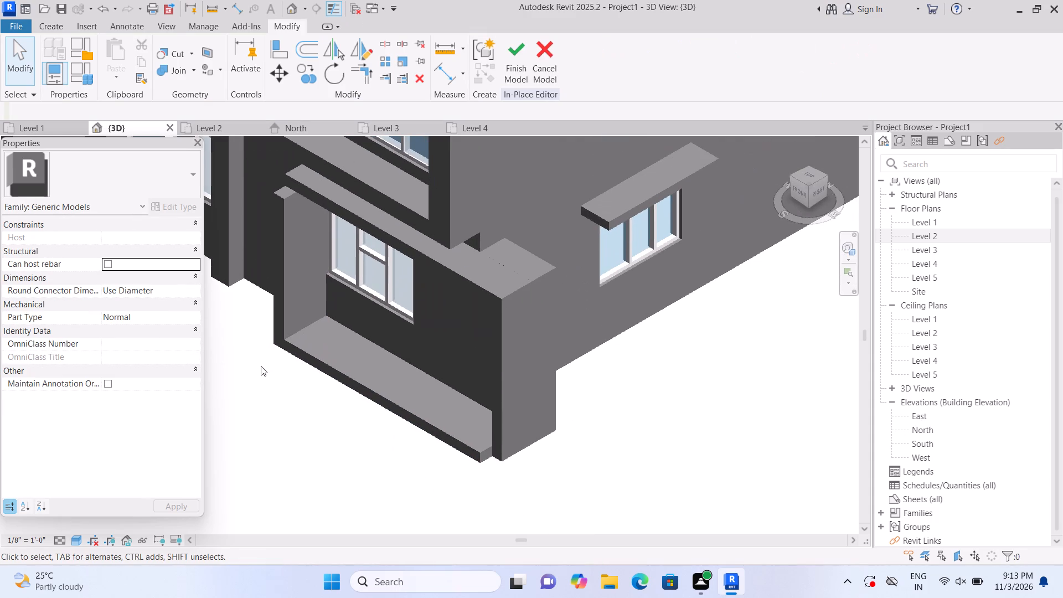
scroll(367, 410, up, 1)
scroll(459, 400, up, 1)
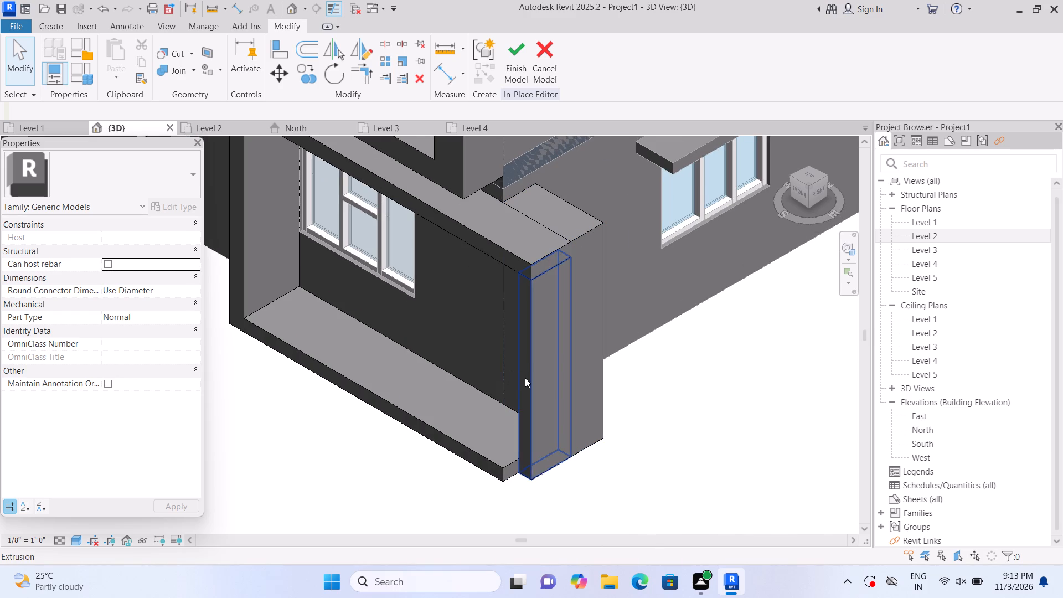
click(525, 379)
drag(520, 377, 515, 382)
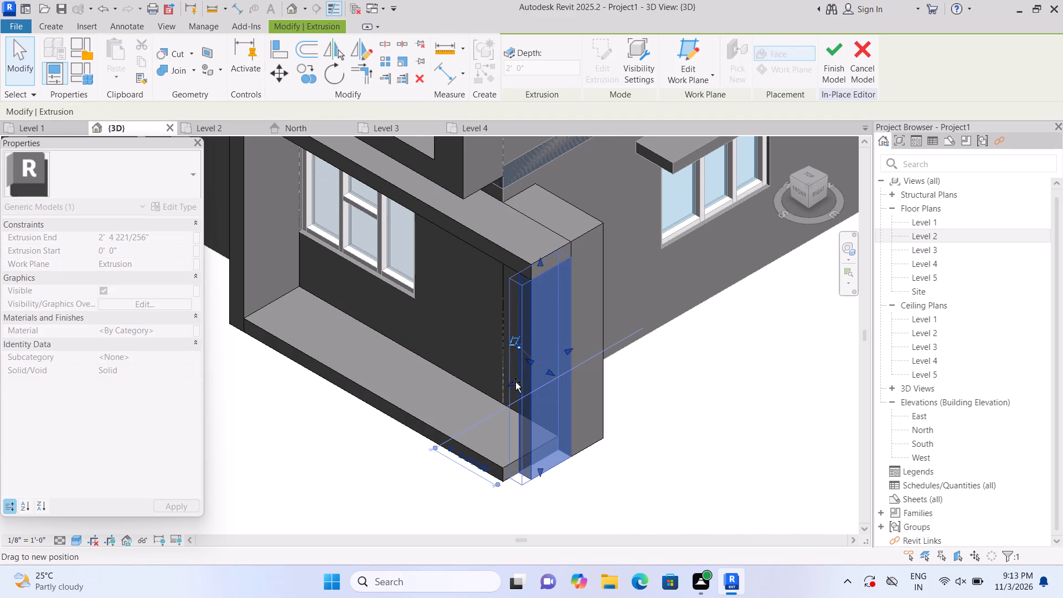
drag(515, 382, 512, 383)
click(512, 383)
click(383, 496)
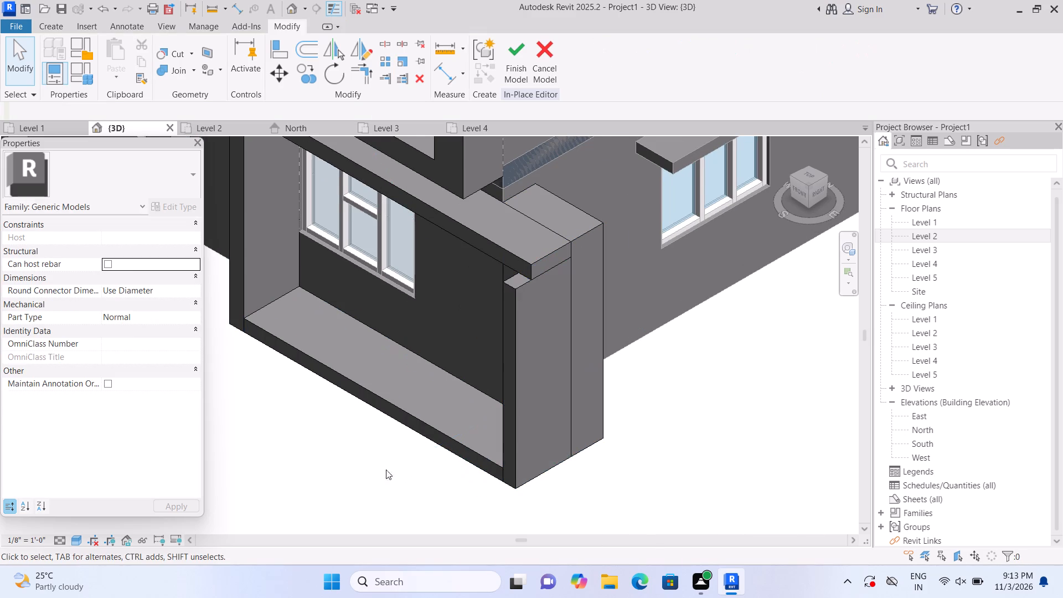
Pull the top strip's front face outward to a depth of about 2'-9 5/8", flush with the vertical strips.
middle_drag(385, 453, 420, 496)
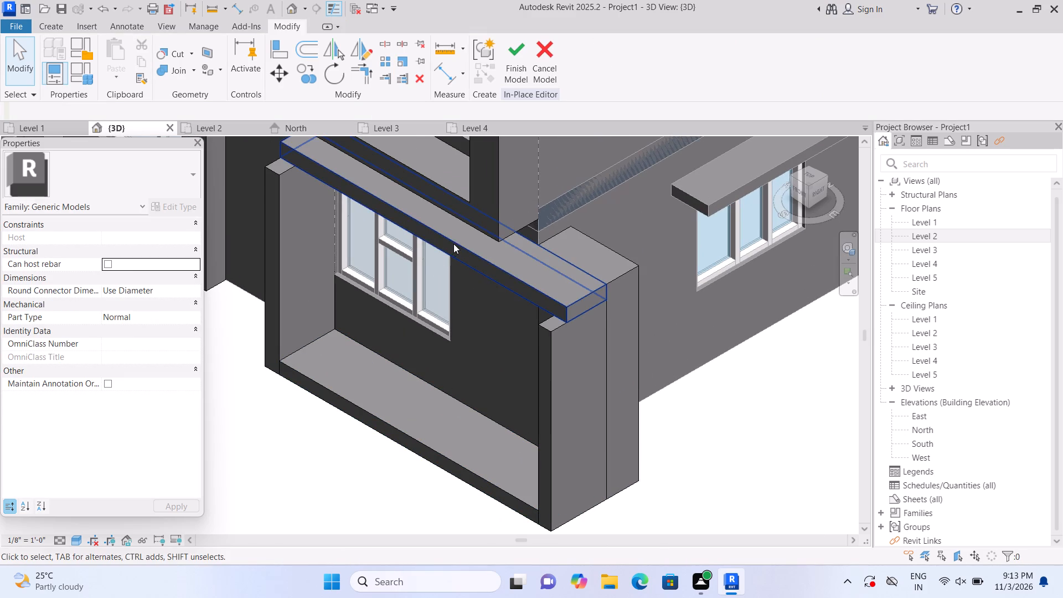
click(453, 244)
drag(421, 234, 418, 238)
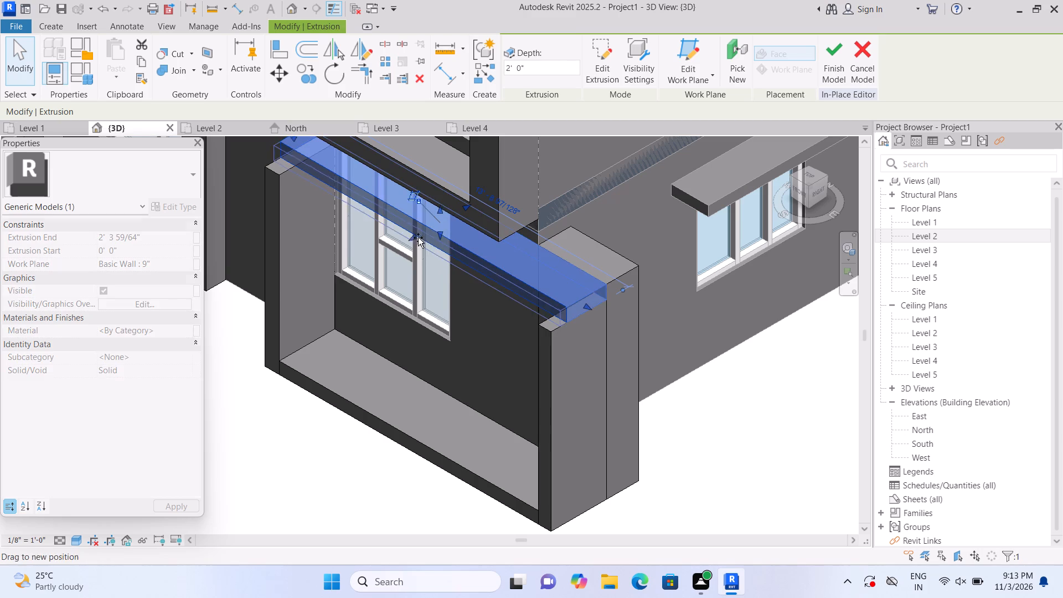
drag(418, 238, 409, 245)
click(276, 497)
Pull the ground-floor frame's bottom strip farther outward, past the other strips, to a depth of 3'-5 29/32".
scroll(285, 470, down, 2)
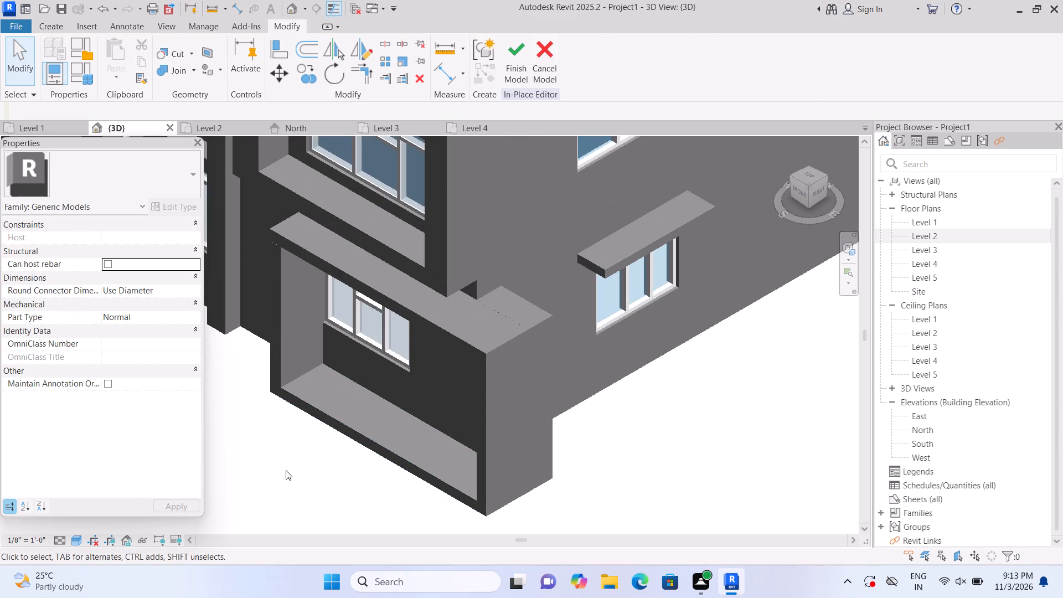
scroll(286, 470, down, 2)
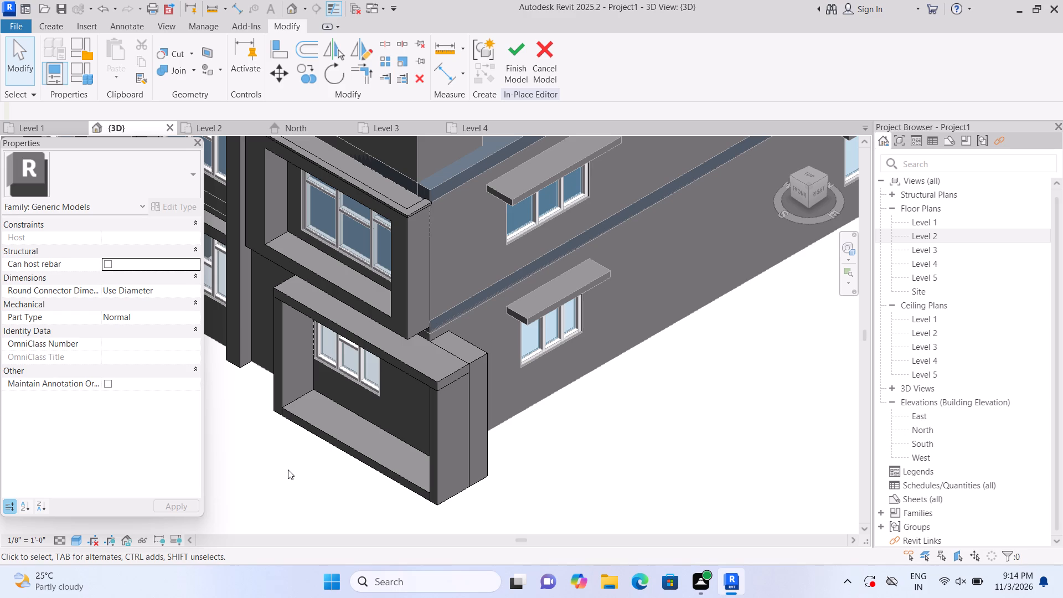
middle_drag(252, 456, 298, 470)
middle_drag(297, 468, 336, 473)
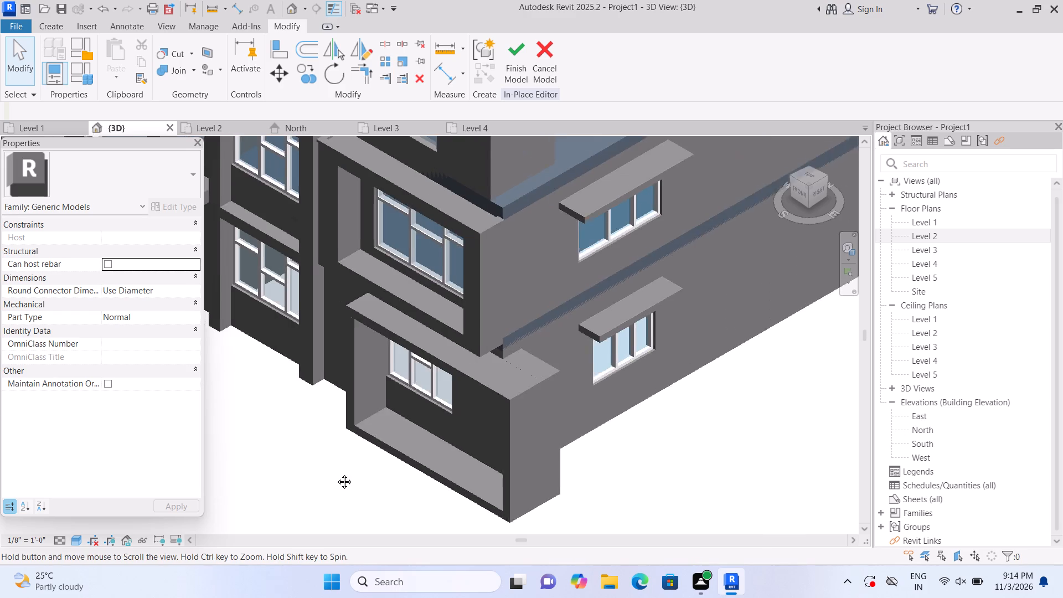
middle_drag(336, 473, 338, 475)
scroll(324, 453, up, 1)
middle_drag(322, 451, 269, 442)
scroll(309, 435, up, 2)
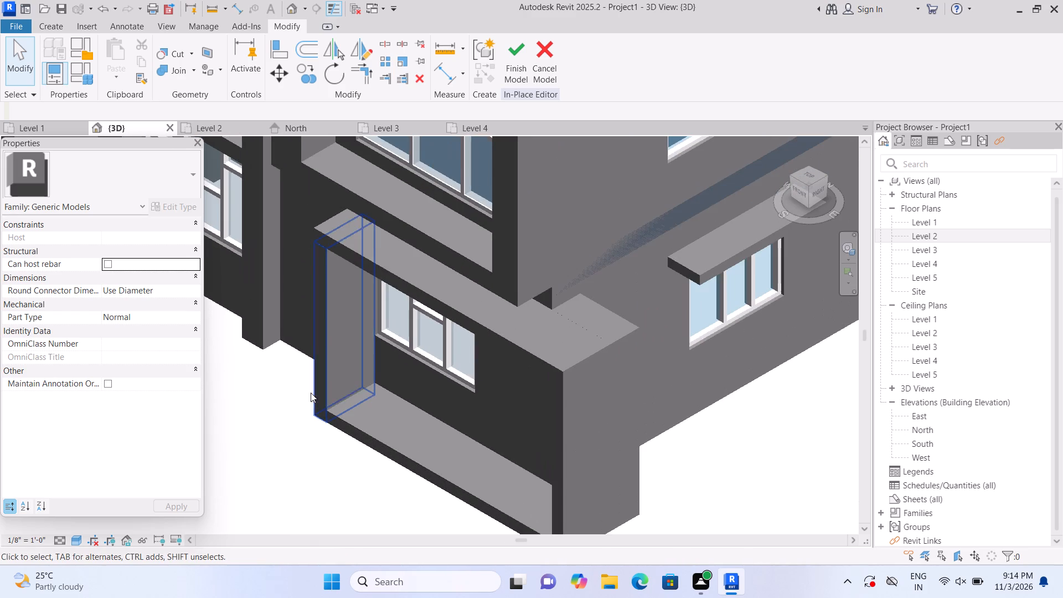
middle_drag(434, 434, 391, 360)
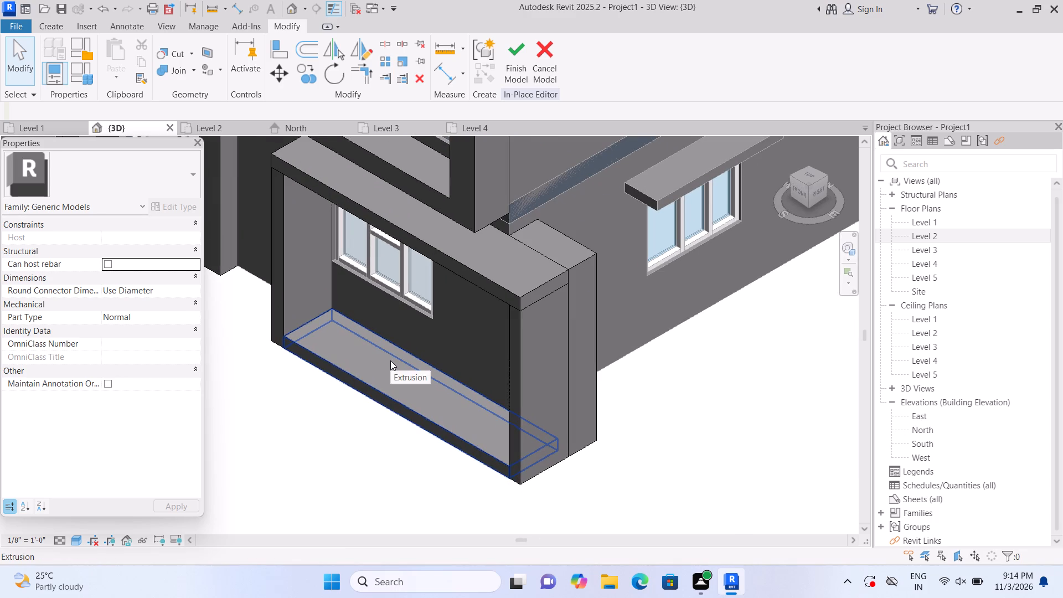
middle_drag(395, 368, 442, 382)
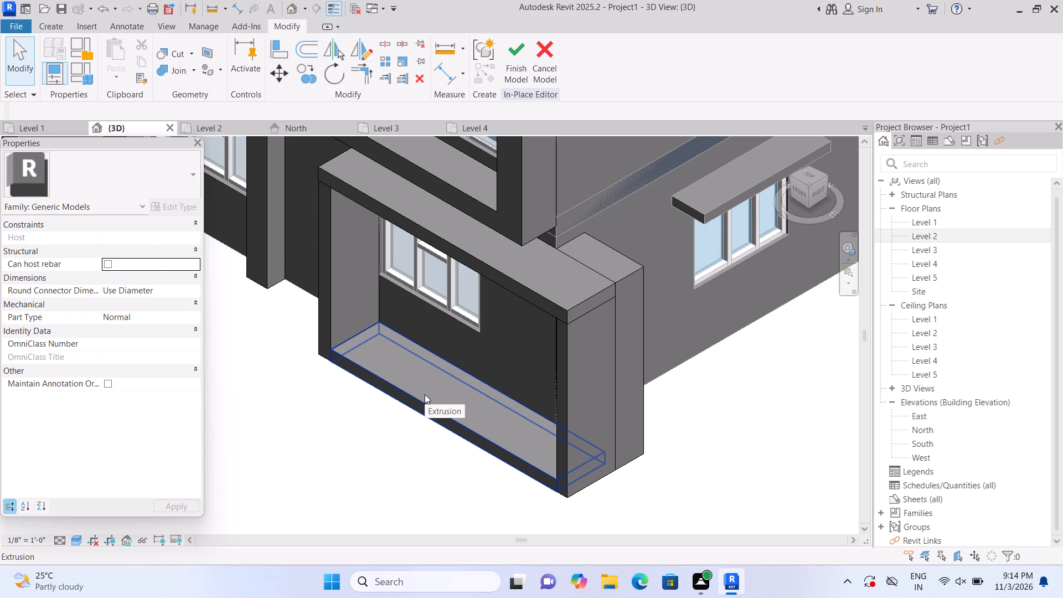
click(425, 394)
drag(438, 420, 433, 427)
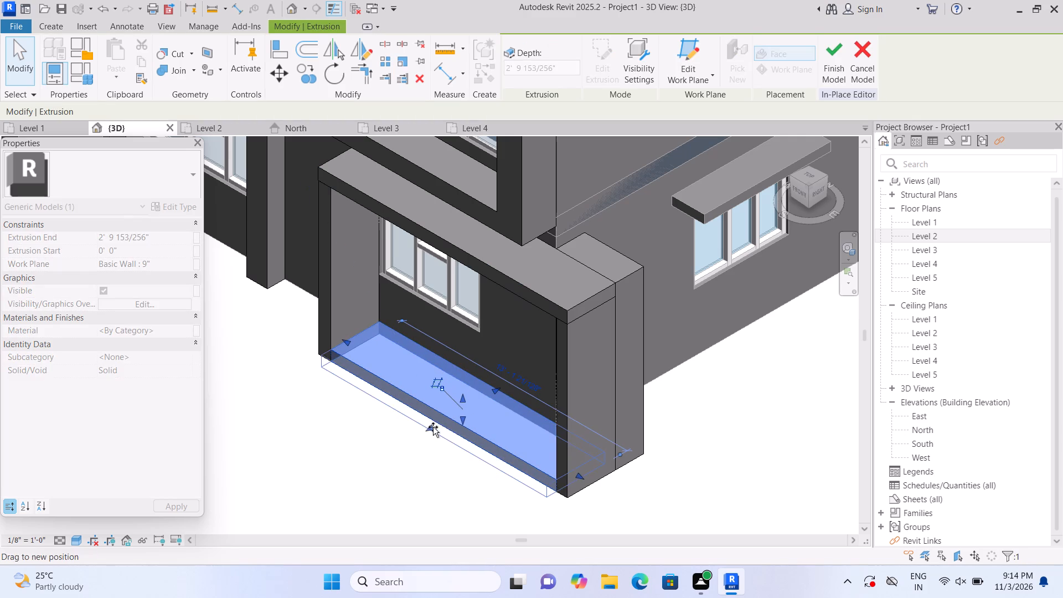
drag(433, 427, 432, 427)
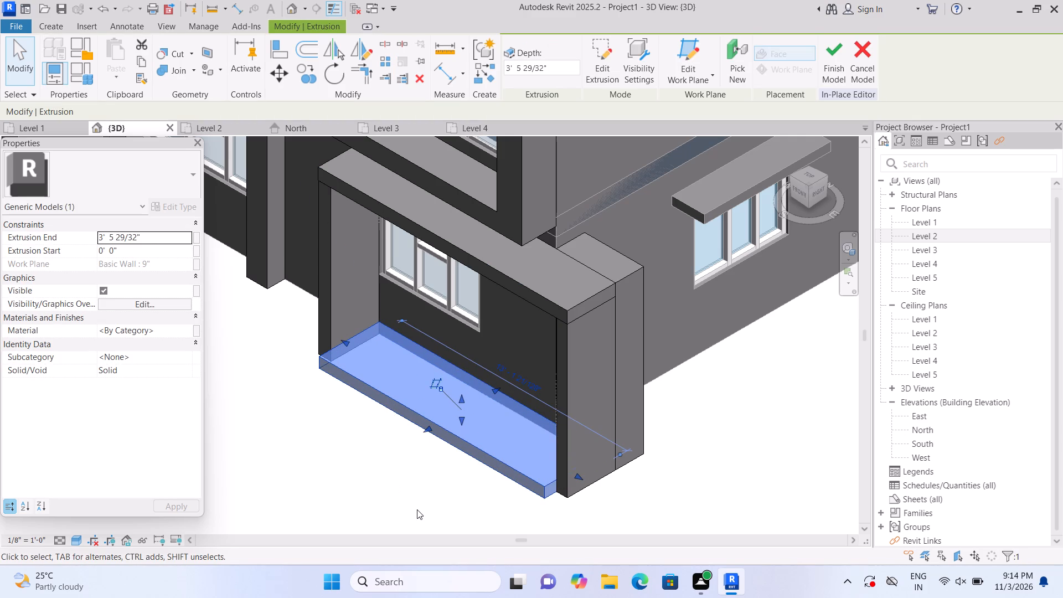
Pull the front face of the window-side vertical strip outward to a depth of 3'-5 29/32", flush with the bottom strip.
middle_drag(355, 462, 398, 482)
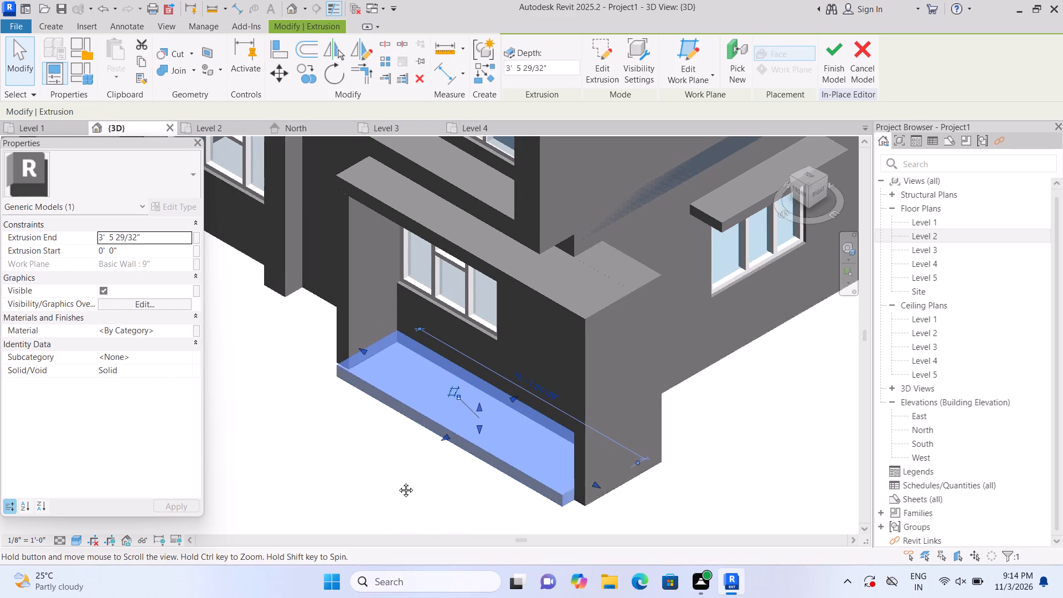
middle_drag(398, 482, 399, 482)
click(351, 468)
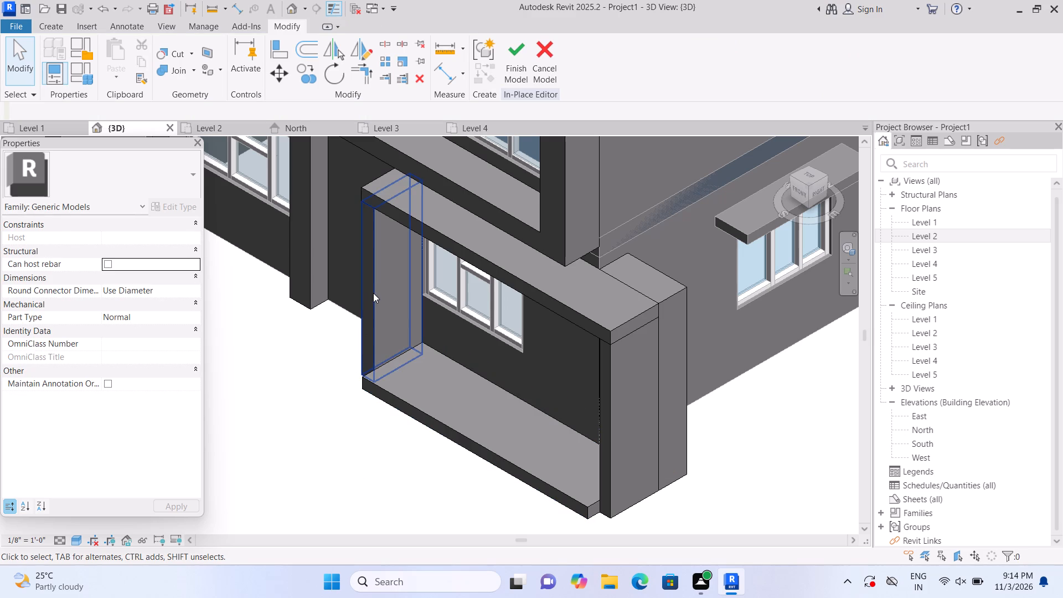
double_click(373, 294)
drag(363, 290, 358, 297)
click(358, 297)
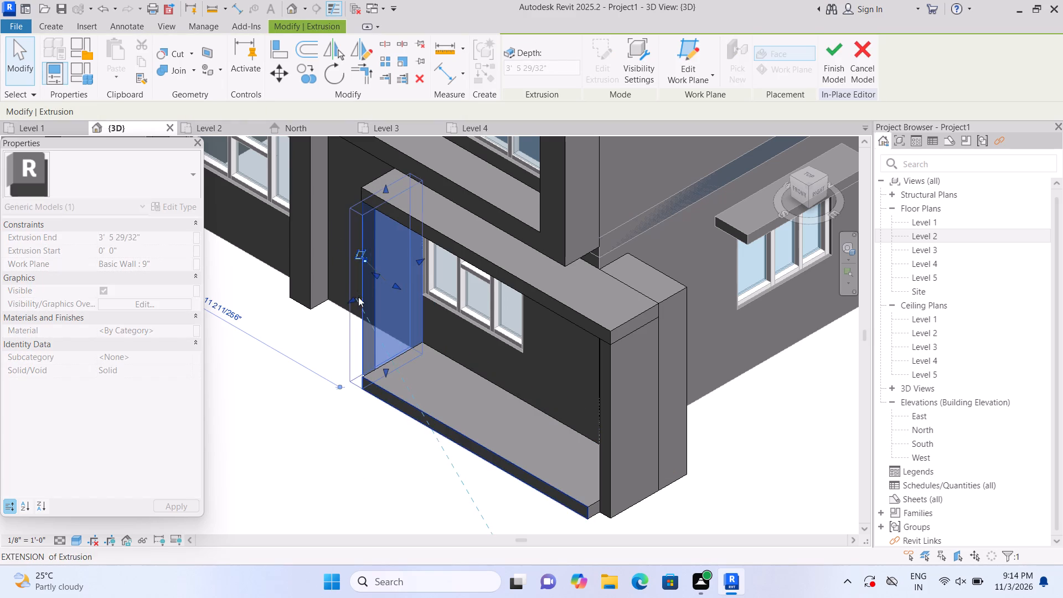
click(344, 436)
Pull the front face of the corner block's vertical strip outward until it is flush with the bottom strip's front face.
middle_drag(344, 436, 287, 397)
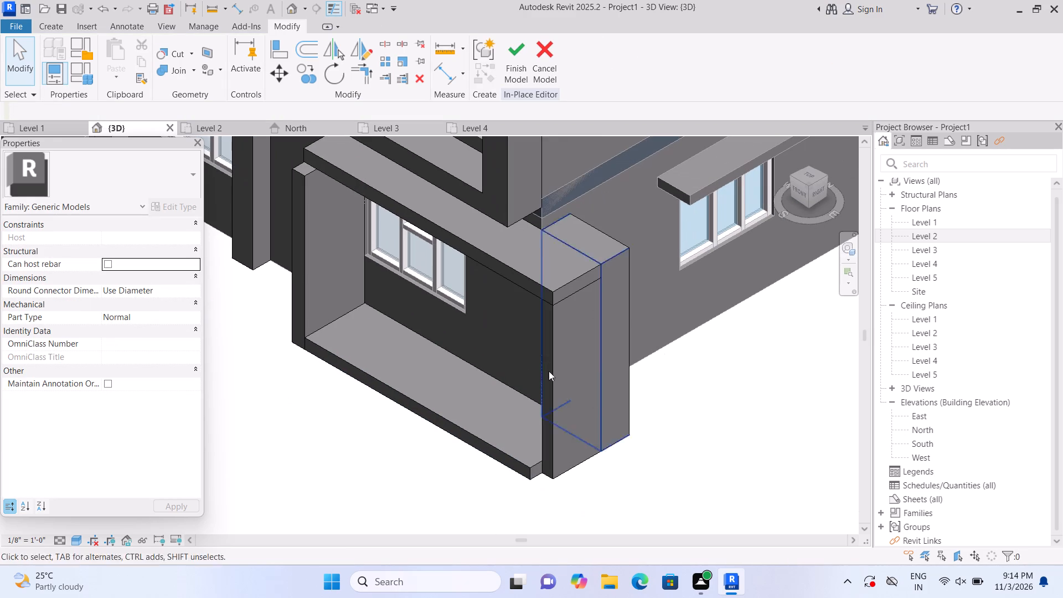
click(548, 374)
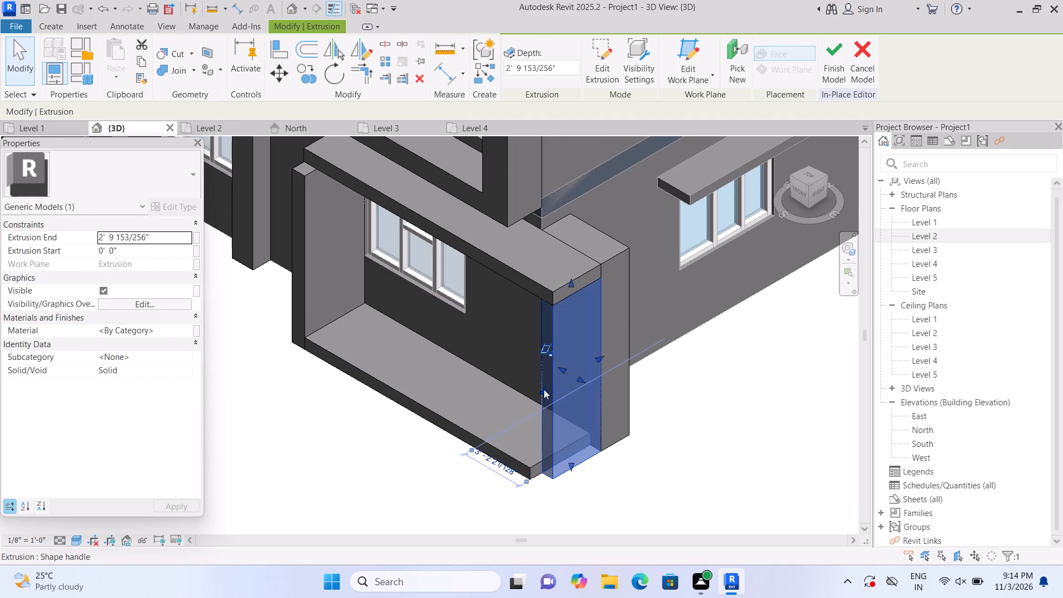
drag(544, 389, 540, 395)
click(369, 519)
Pull the top strip's front face outward to a depth of 3'-5 29/32", flush with the vertical strips.
middle_drag(376, 492, 390, 502)
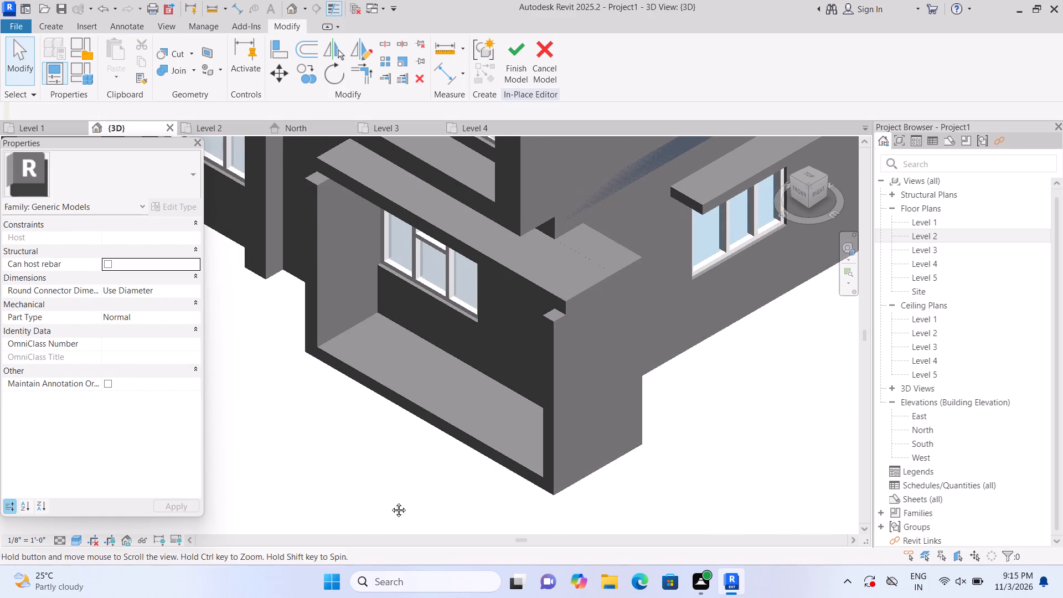
middle_drag(390, 502, 396, 509)
click(492, 272)
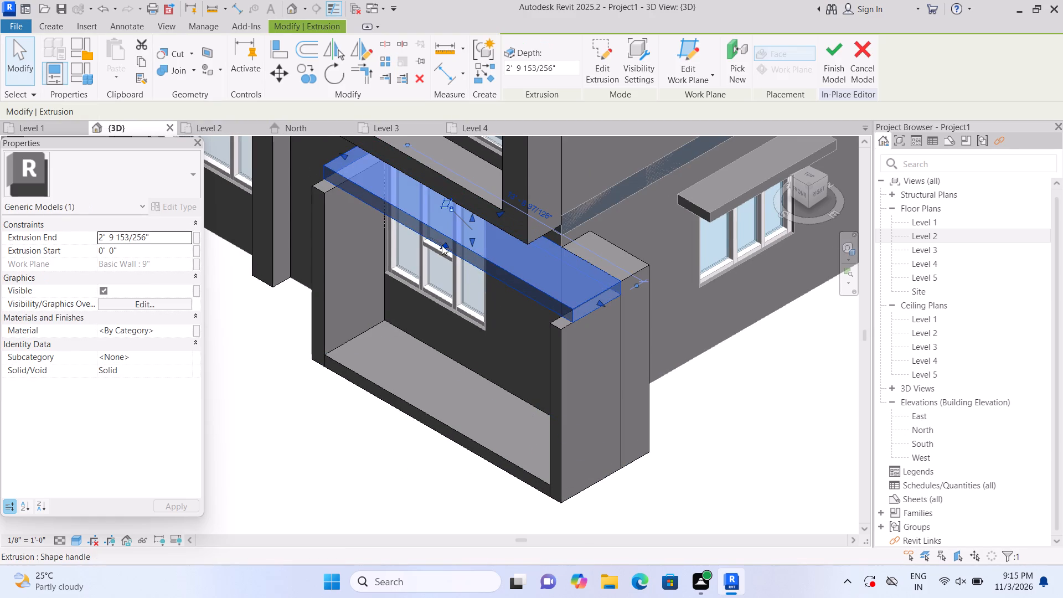
drag(443, 244, 441, 249)
click(441, 249)
click(311, 454)
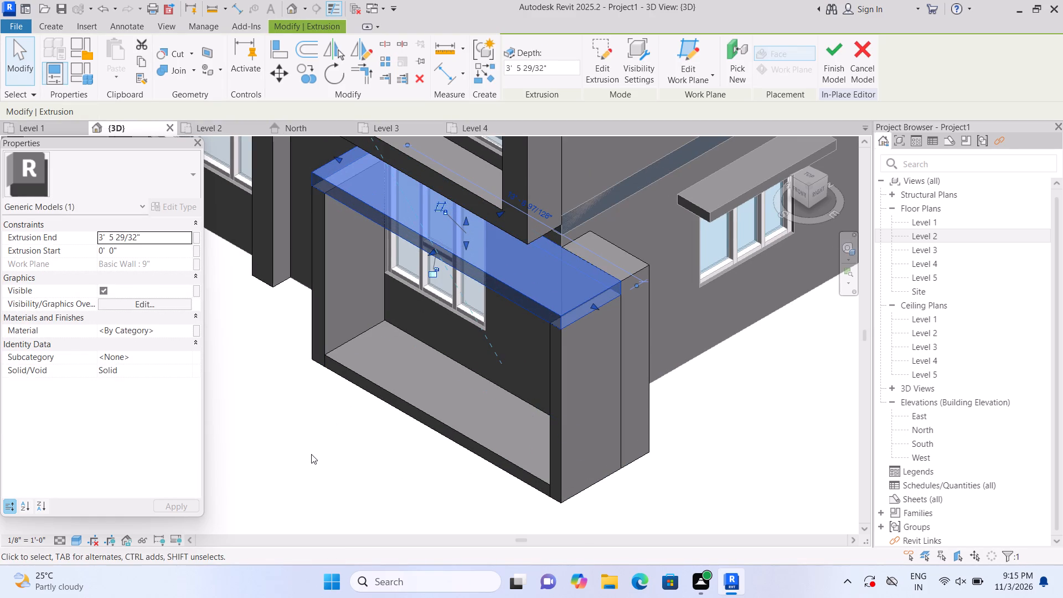
Examine how far the ground-floor frame projects compared with the upper window frame and the rest of the front facade.
scroll(311, 454, down, 3)
scroll(314, 456, up, 2)
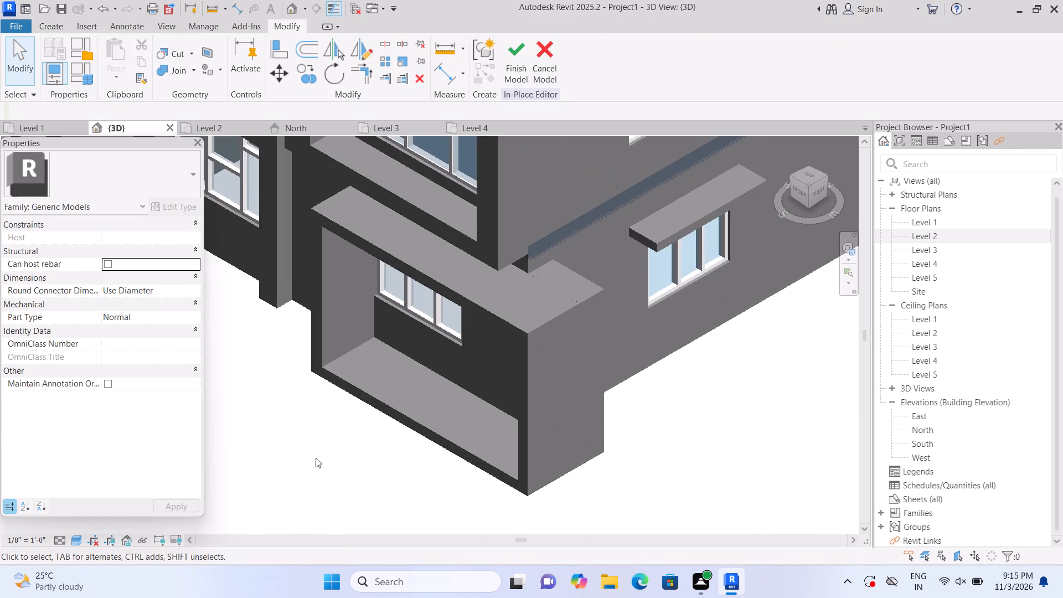
scroll(313, 456, down, 8)
middle_drag(309, 483, 406, 488)
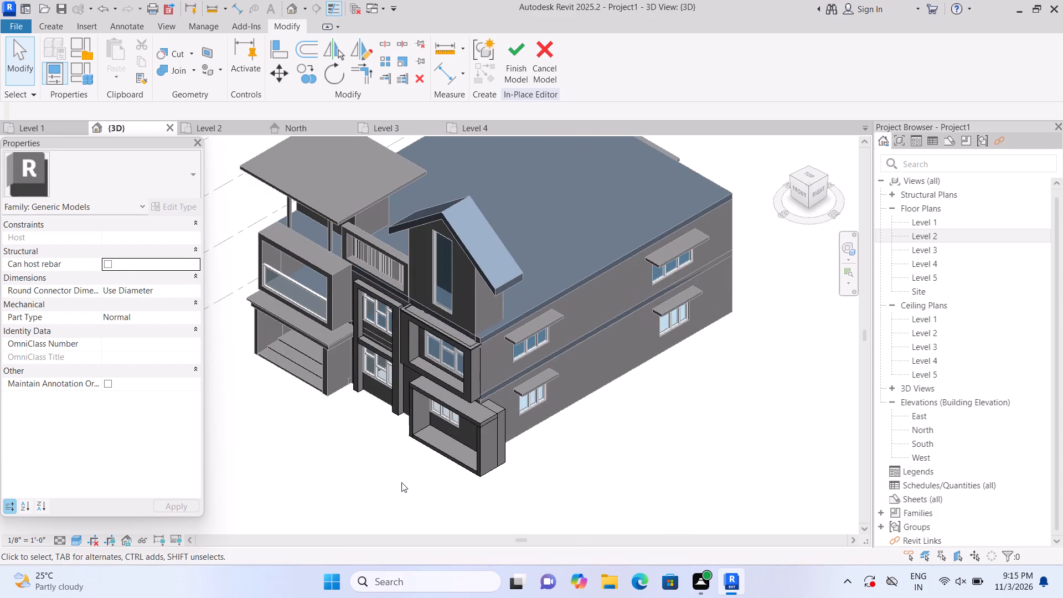
scroll(401, 482, up, 3)
scroll(324, 411, up, 1)
middle_drag(322, 411, 291, 419)
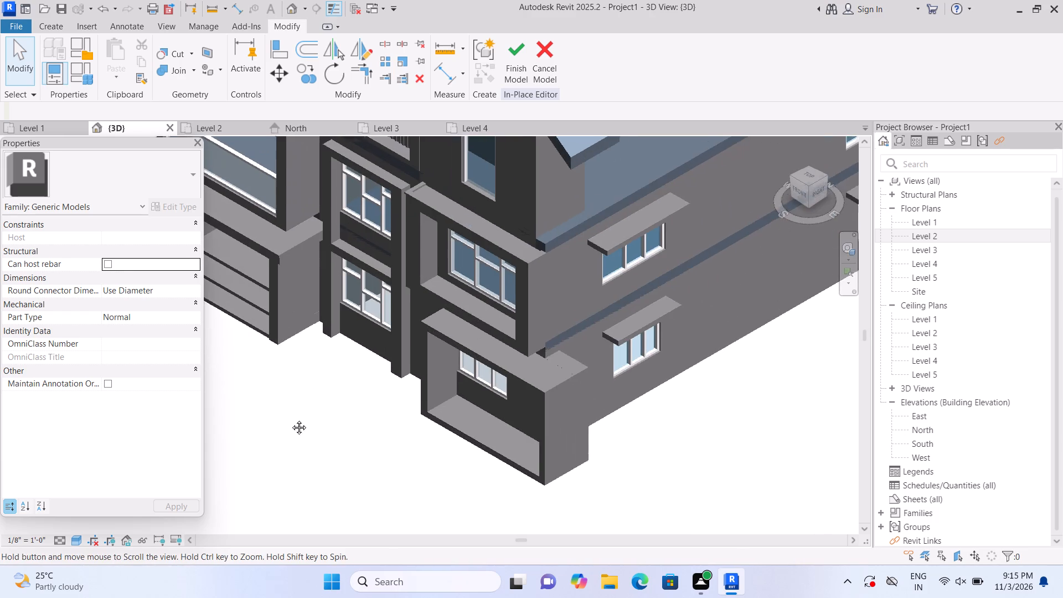
middle_drag(291, 419, 271, 421)
scroll(295, 425, up, 2)
middle_drag(291, 425, 209, 431)
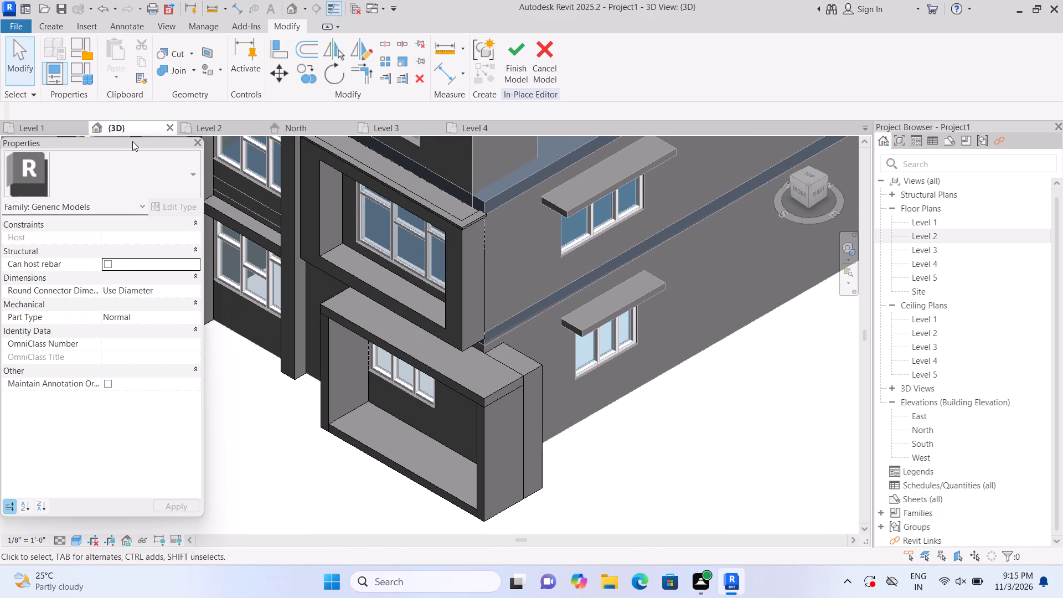
Join the ground-floor frame's top and bottom strips to its window-side and corner vertical strips with Join Geometry.
click(191, 74)
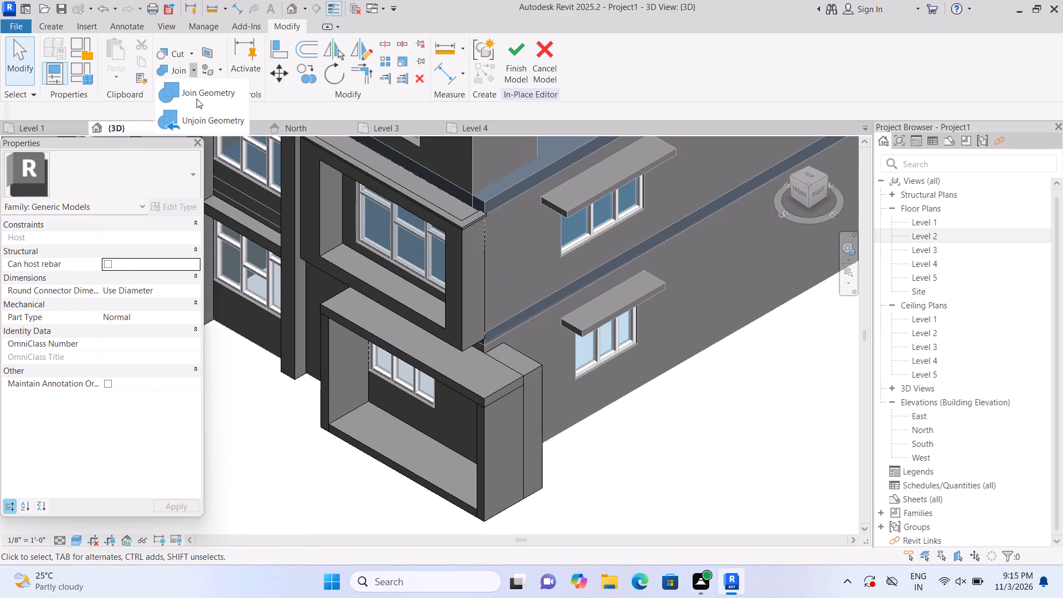
click(197, 99)
click(361, 338)
click(339, 358)
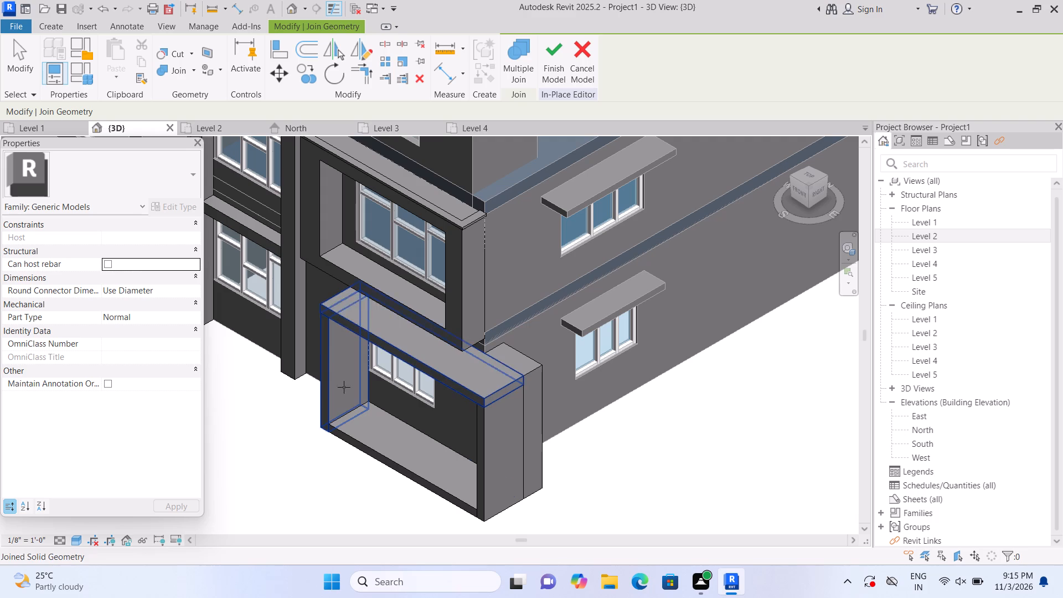
click(379, 450)
click(523, 425)
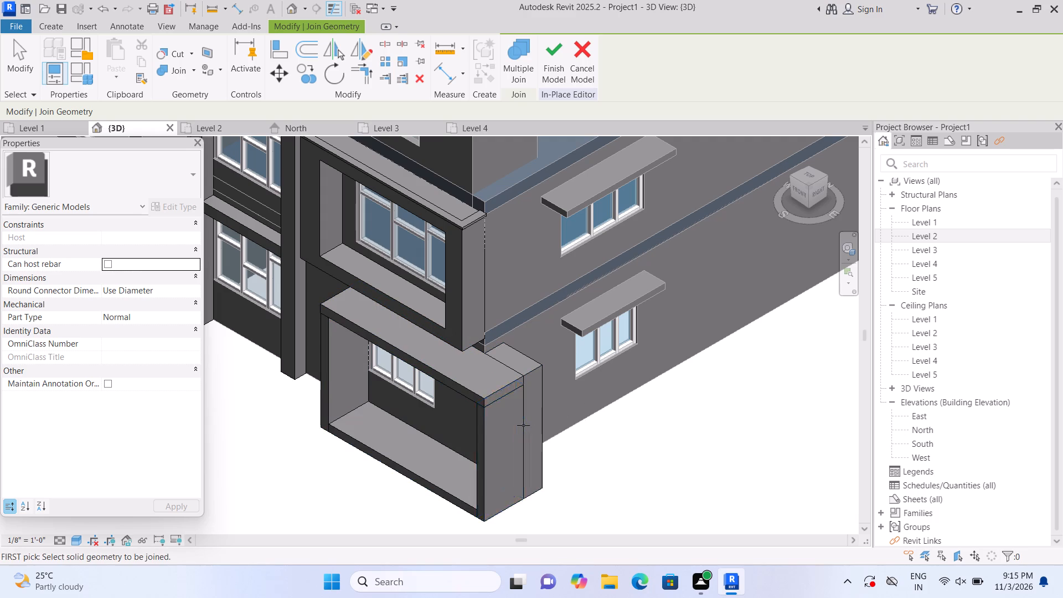
click(472, 386)
click(503, 442)
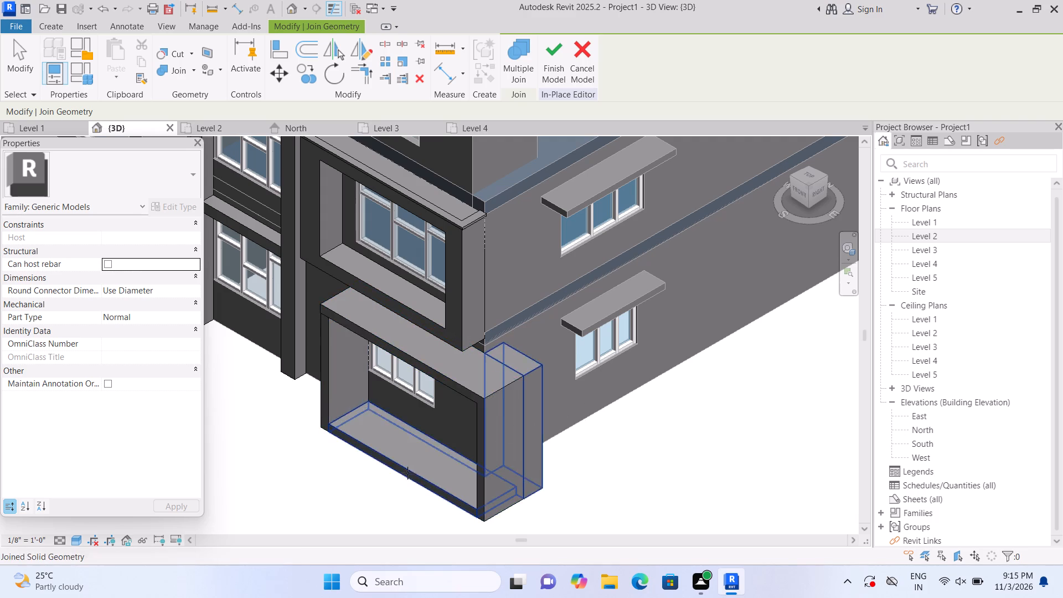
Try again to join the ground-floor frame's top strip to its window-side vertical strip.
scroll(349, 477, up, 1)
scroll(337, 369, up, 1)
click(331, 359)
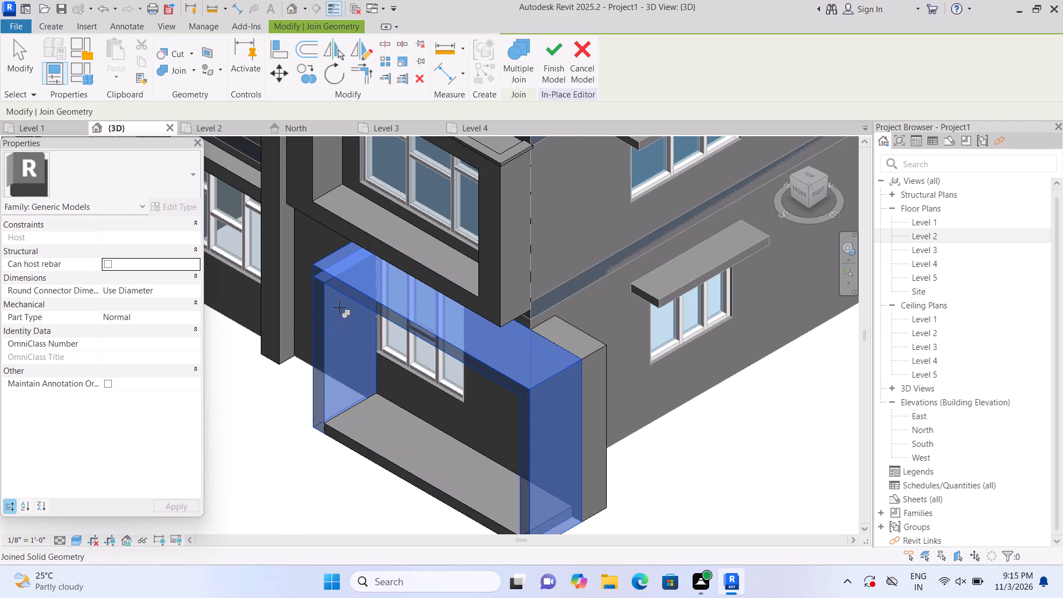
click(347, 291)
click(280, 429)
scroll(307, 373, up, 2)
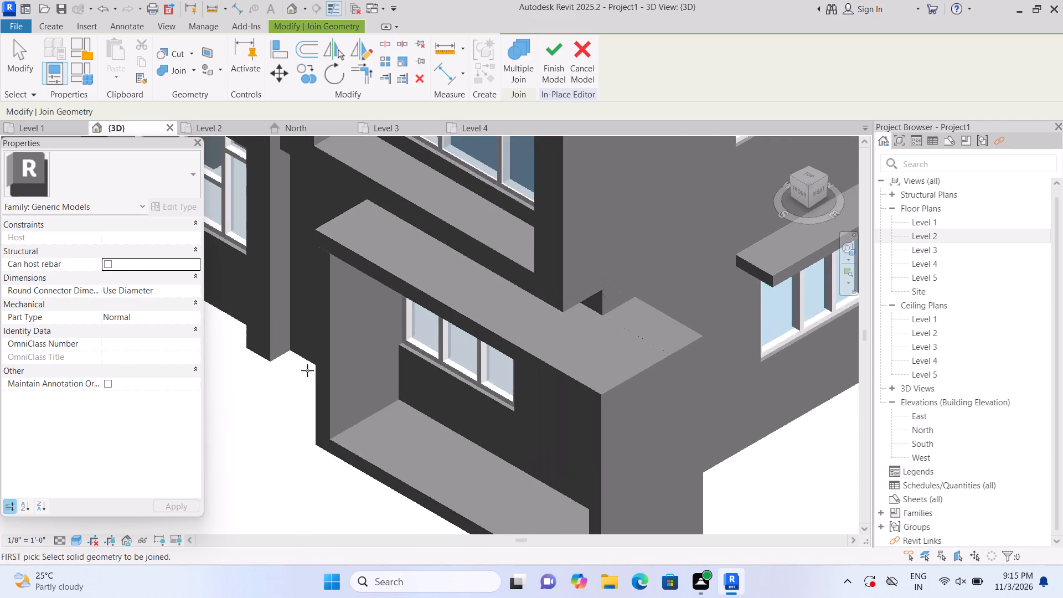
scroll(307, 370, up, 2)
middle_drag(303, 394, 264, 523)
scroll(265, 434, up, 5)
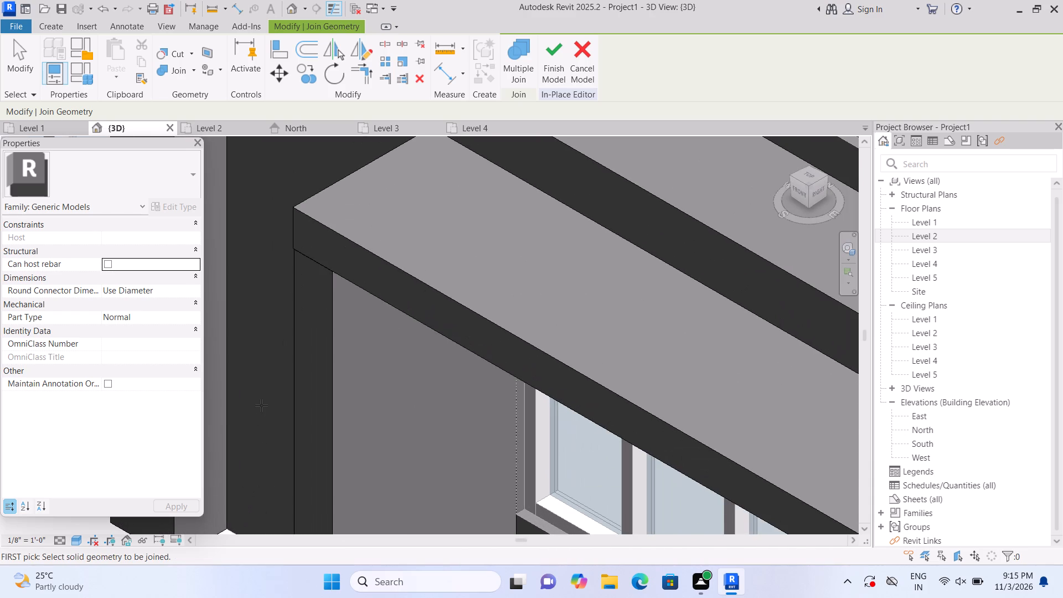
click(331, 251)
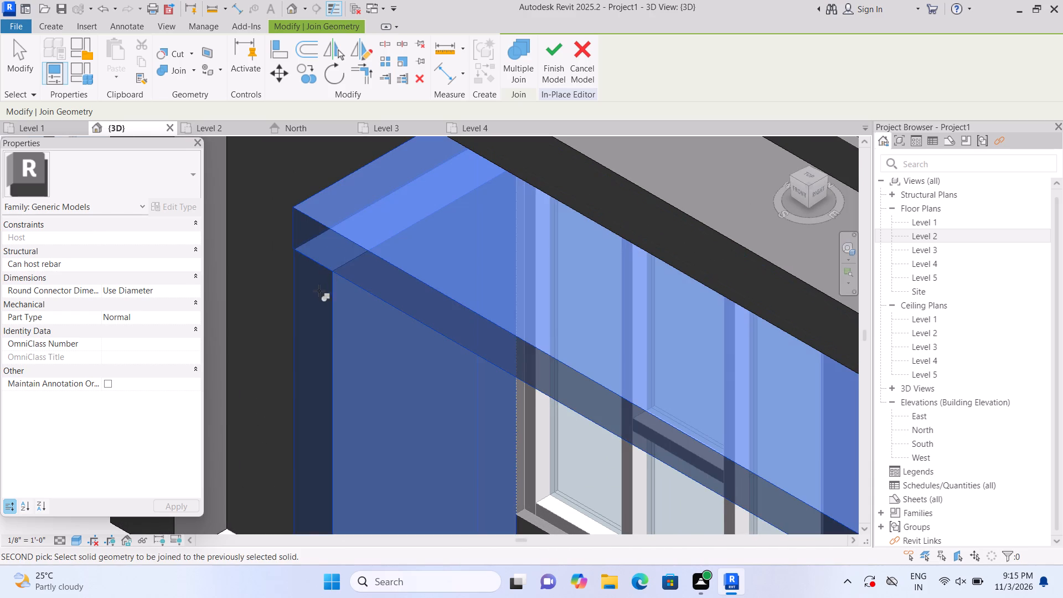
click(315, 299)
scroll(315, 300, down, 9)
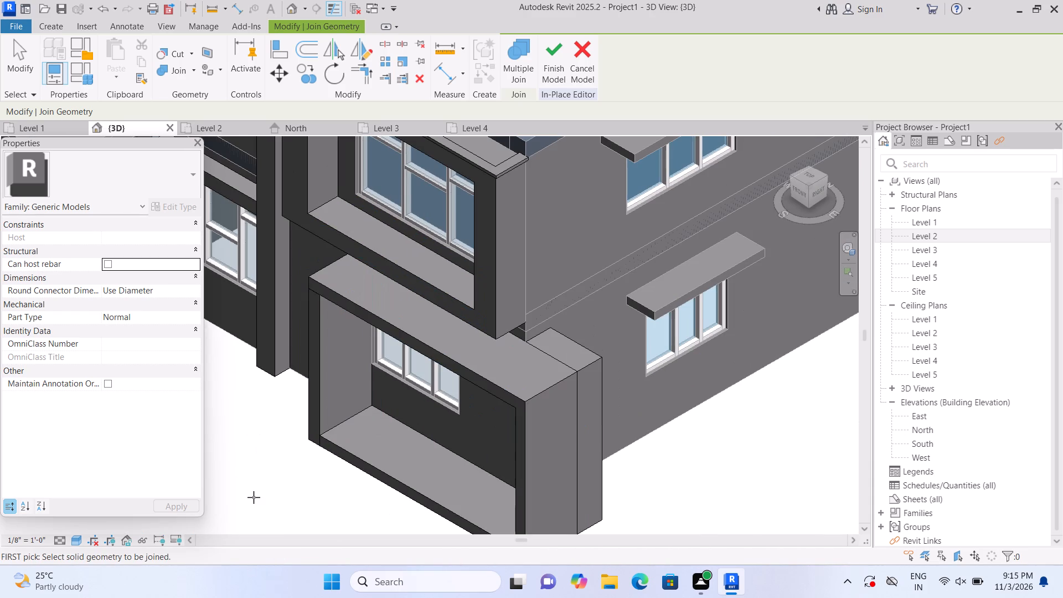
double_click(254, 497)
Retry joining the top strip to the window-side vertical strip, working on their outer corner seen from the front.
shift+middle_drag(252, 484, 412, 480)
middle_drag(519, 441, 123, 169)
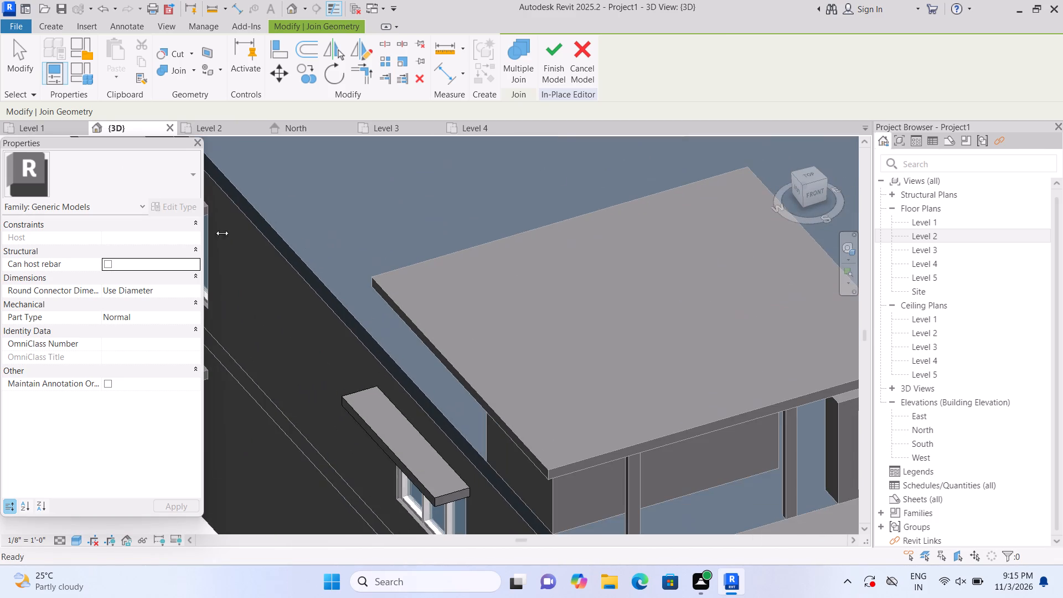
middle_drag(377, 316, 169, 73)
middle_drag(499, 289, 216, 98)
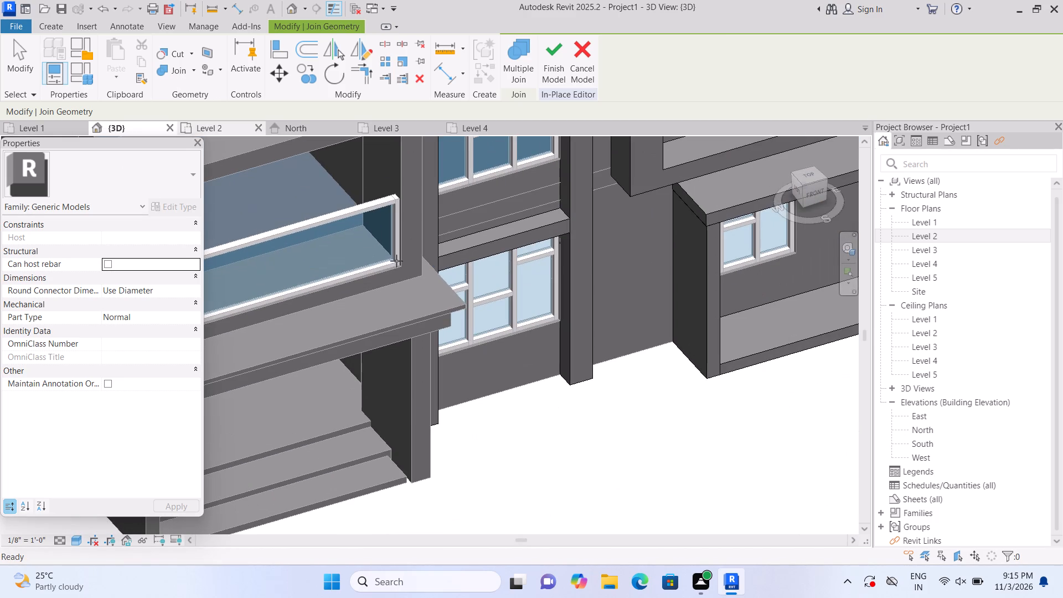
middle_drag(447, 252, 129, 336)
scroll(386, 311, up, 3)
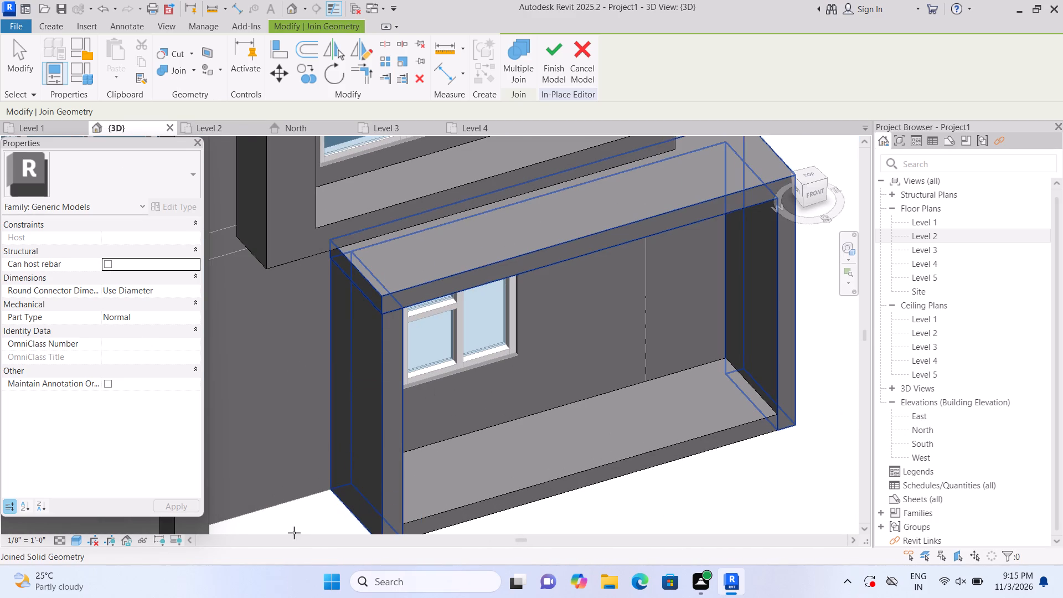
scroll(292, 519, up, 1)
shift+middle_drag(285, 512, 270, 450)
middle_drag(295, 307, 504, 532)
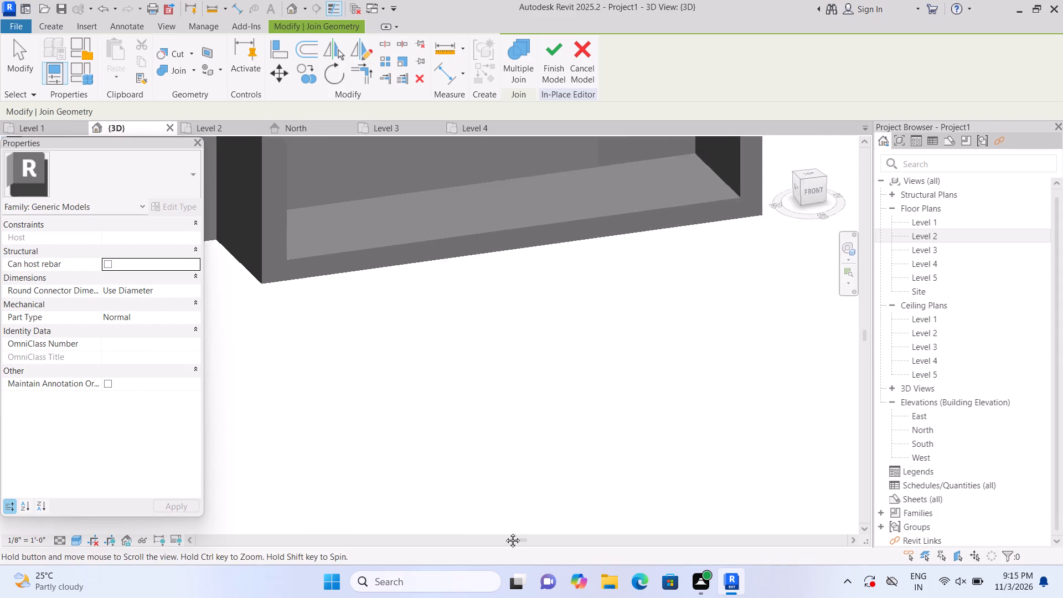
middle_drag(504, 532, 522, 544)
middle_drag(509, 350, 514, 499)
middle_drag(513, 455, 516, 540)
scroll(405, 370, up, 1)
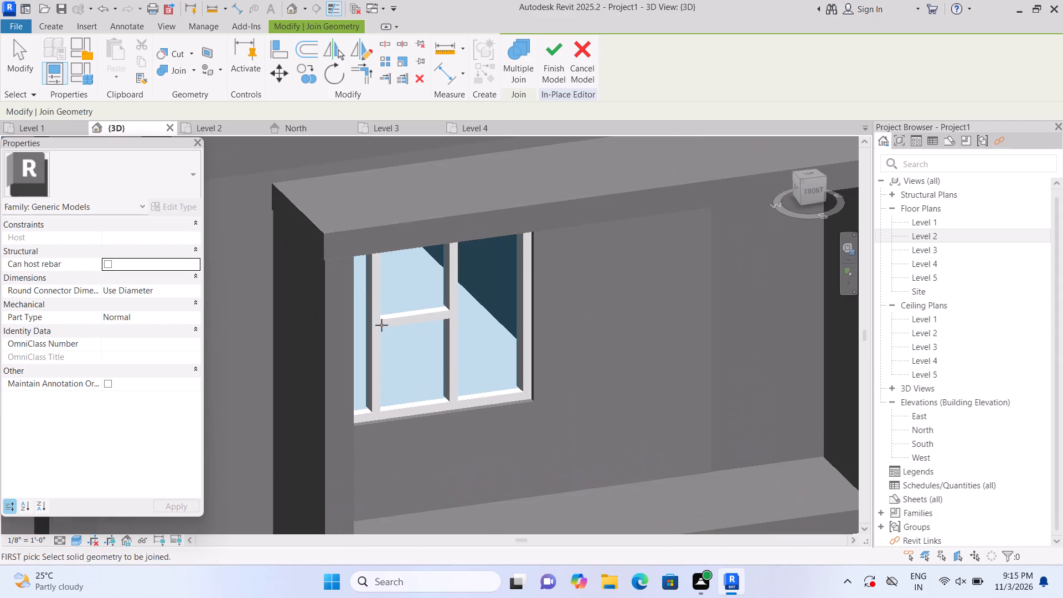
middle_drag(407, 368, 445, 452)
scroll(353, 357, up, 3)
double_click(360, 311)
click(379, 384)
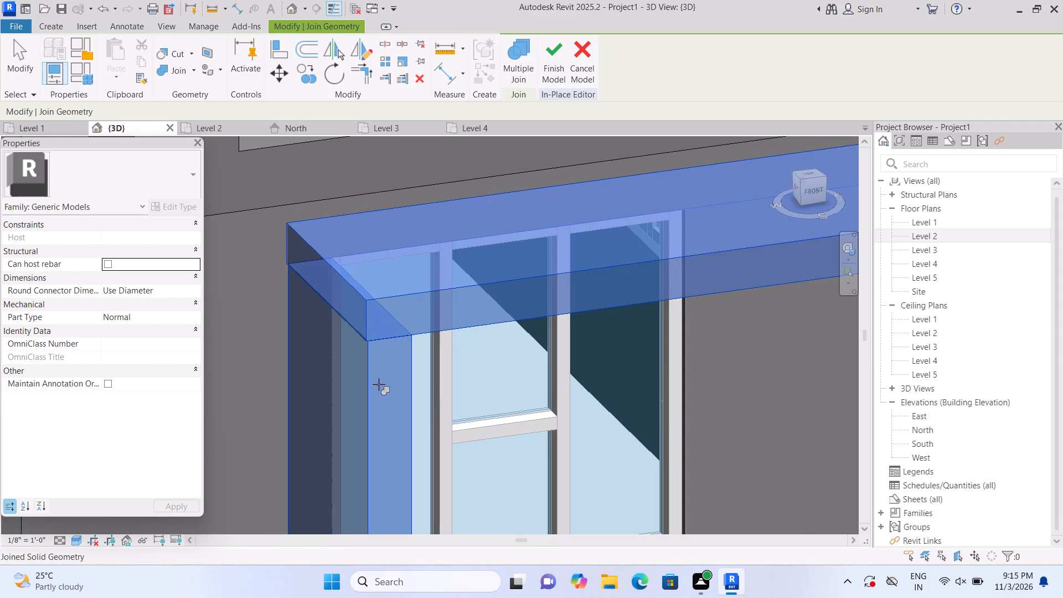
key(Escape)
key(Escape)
Examine the top strip's extrusion settings and how its end meets the window-side vertical strip at the outer corner.
scroll(342, 321, down, 2)
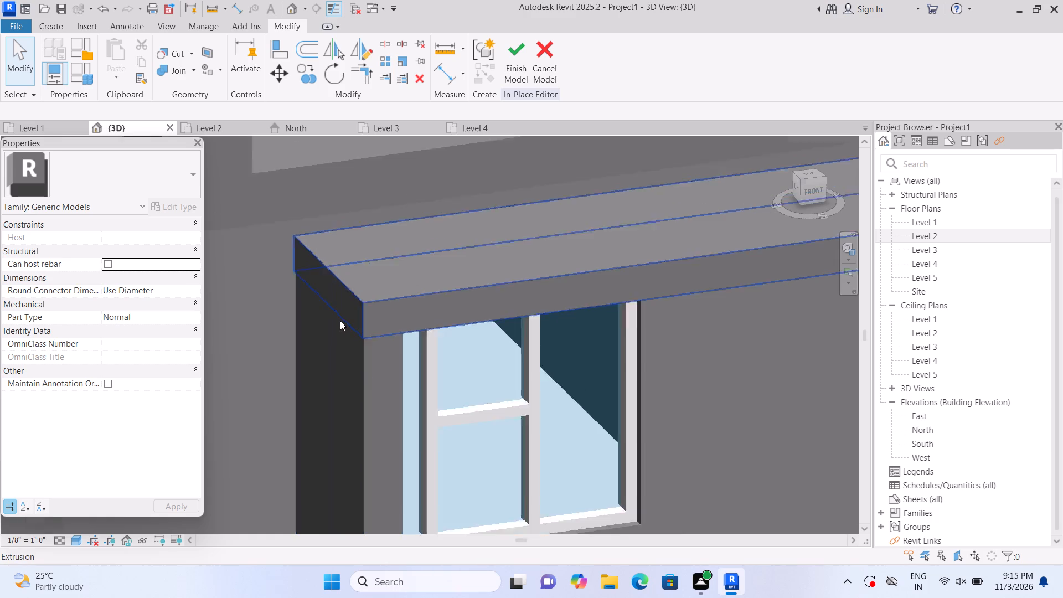
scroll(340, 321, down, 9)
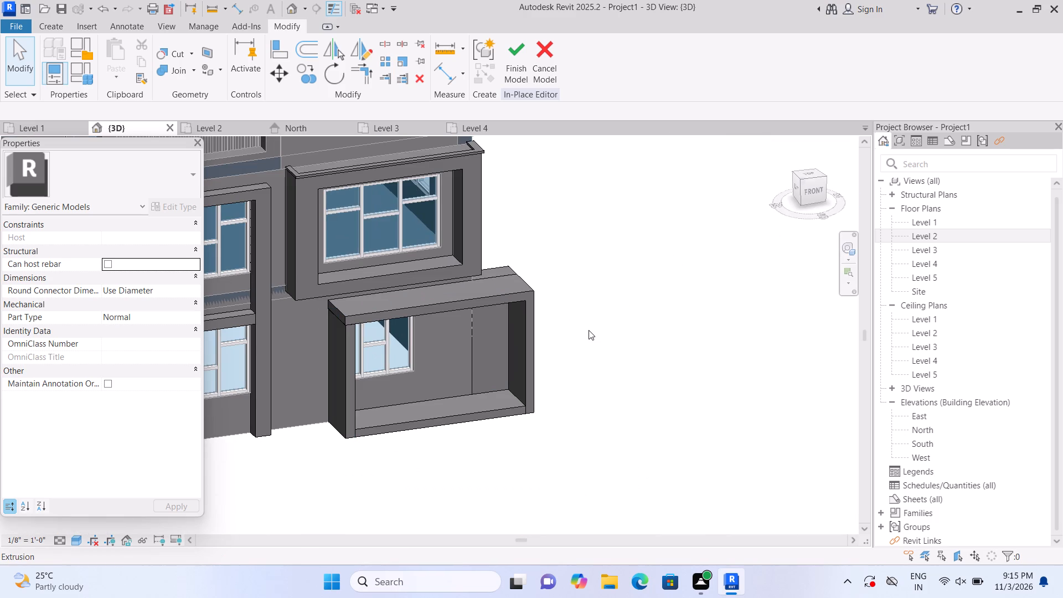
scroll(536, 339, up, 2)
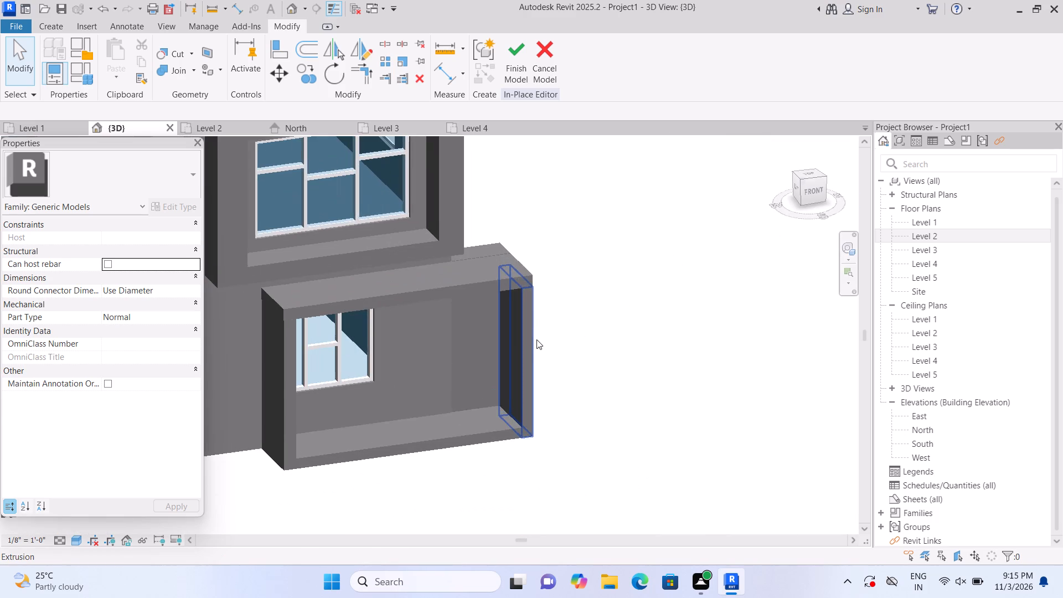
click(347, 312)
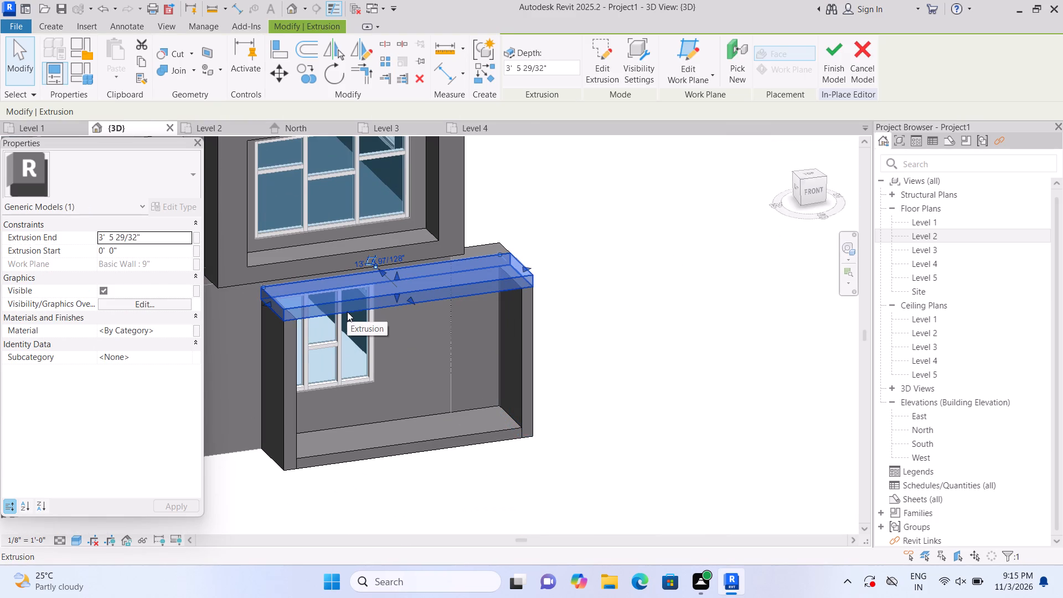
scroll(362, 322, up, 1)
middle_drag(398, 331, 410, 333)
middle_drag(427, 333, 477, 324)
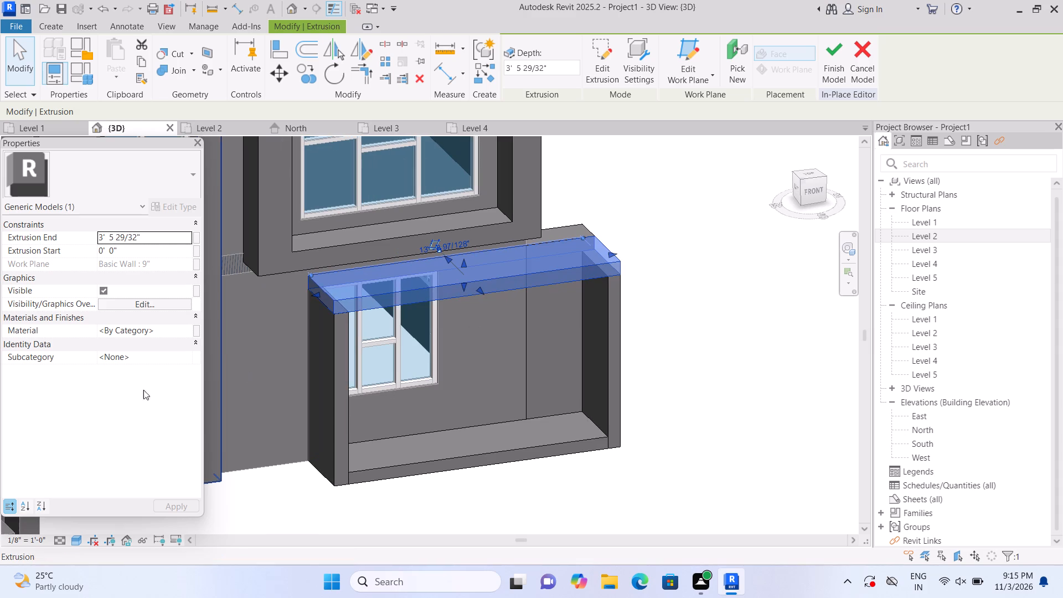
double_click(163, 237)
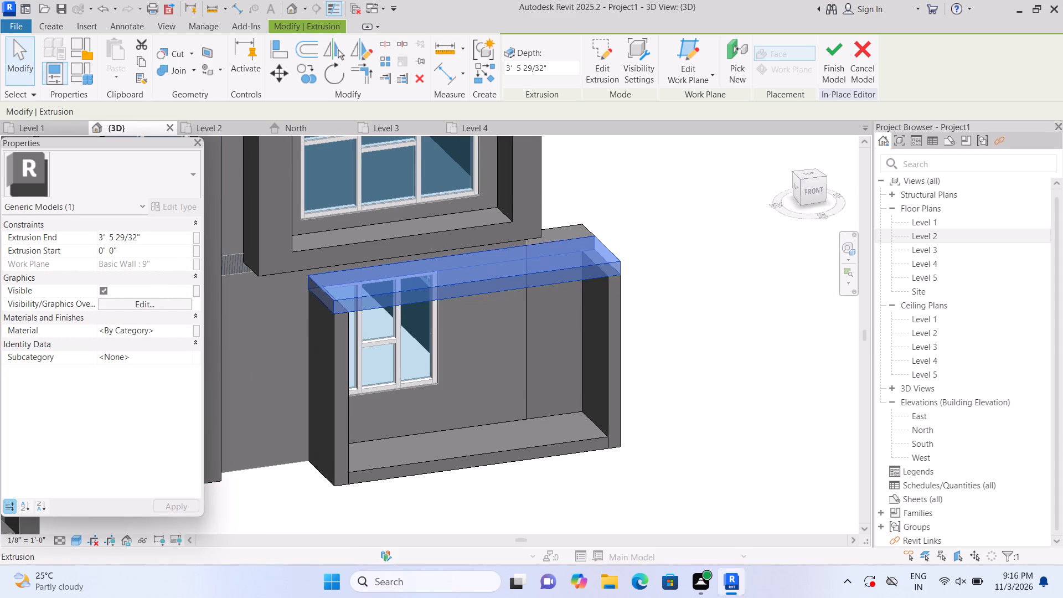
scroll(277, 336, up, 1)
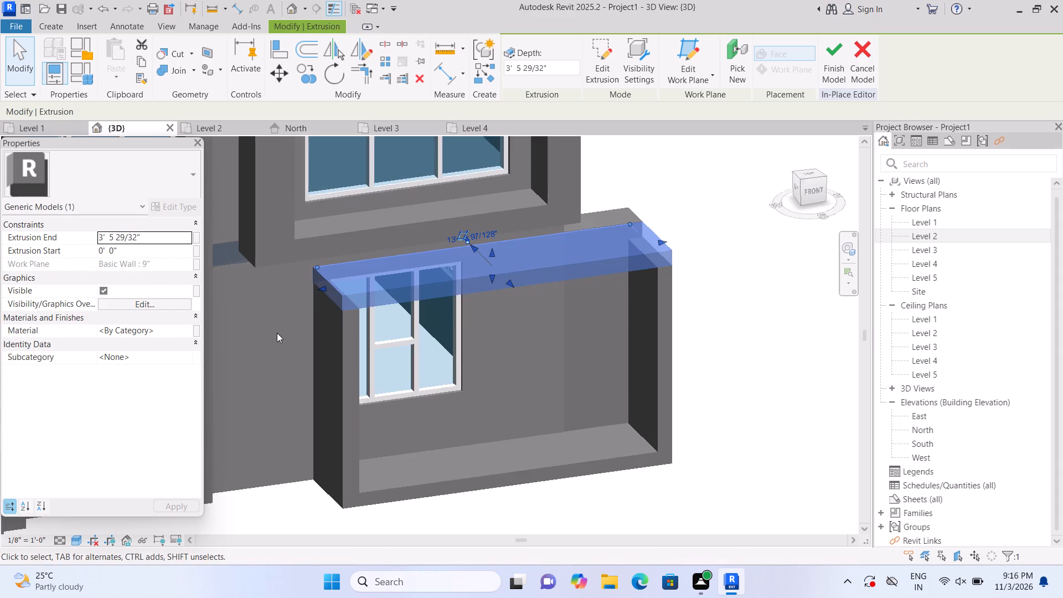
scroll(277, 333, up, 9)
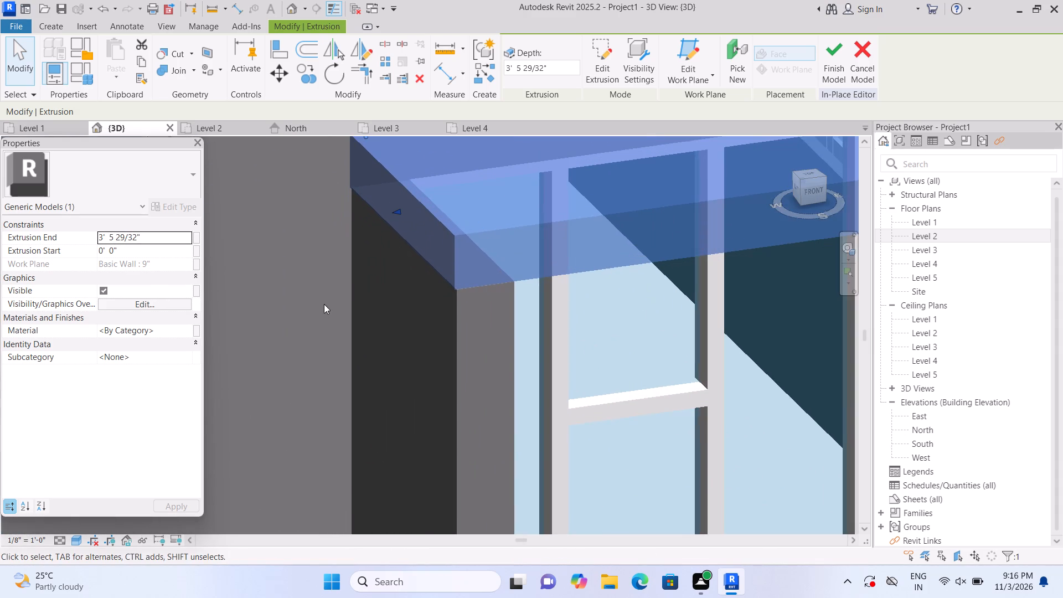
middle_drag(336, 297, 288, 347)
scroll(440, 352, up, 4)
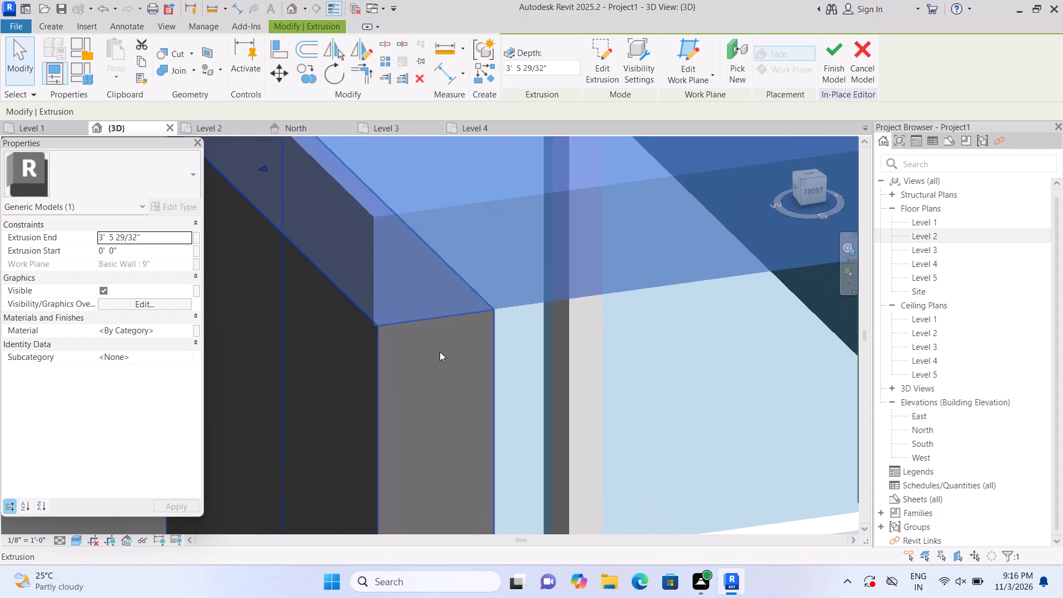
scroll(440, 352, up, 5)
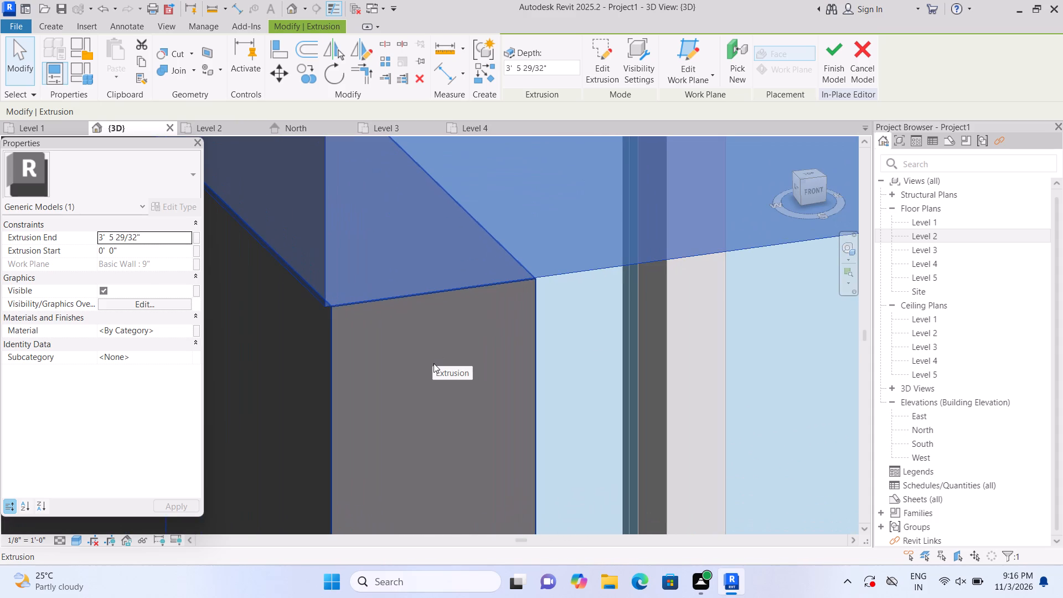
key(Escape)
Adjust the top strip's window-side end until it is flush with the outer side face of the vertical strip below.
scroll(435, 358, down, 4)
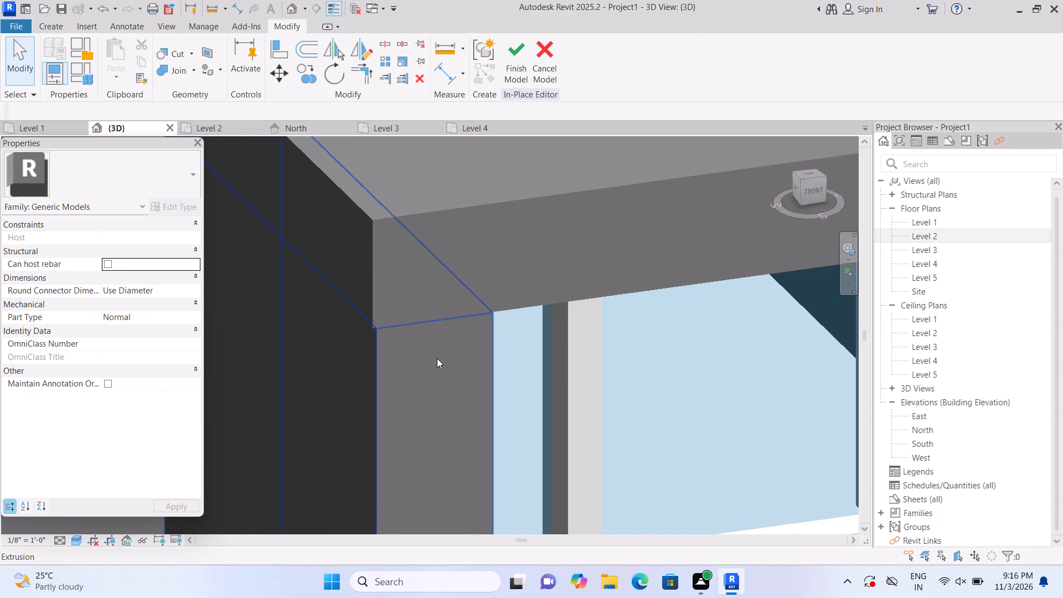
click(357, 287)
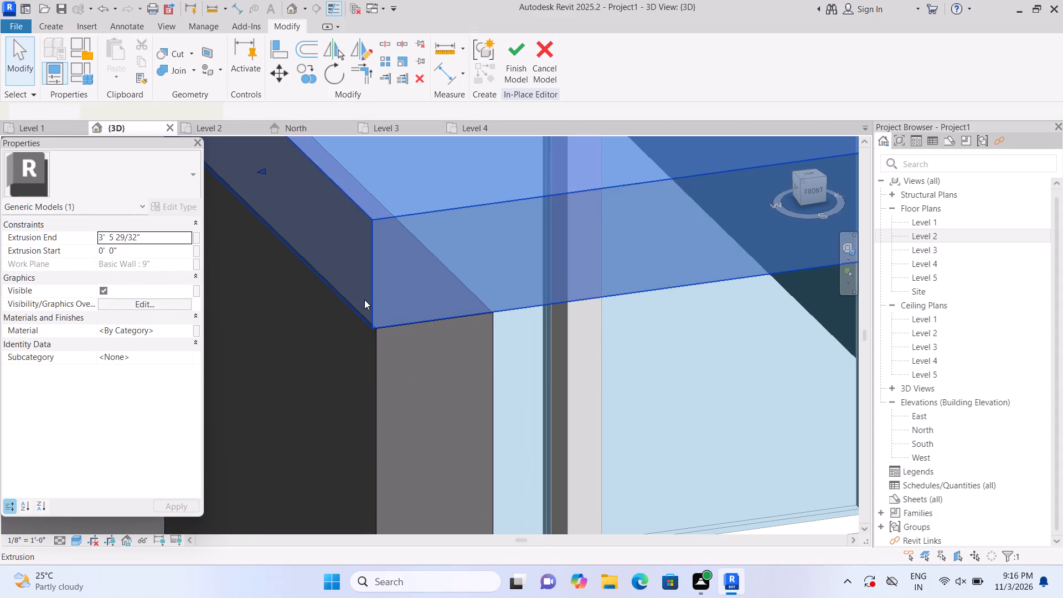
scroll(321, 391, down, 3)
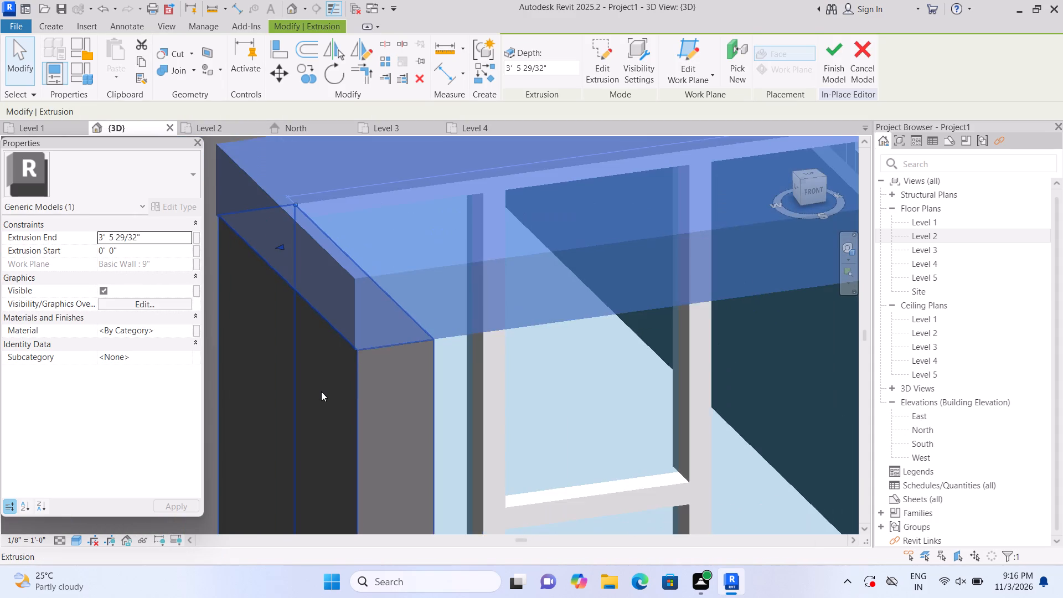
middle_drag(326, 394, 410, 453)
scroll(356, 382, up, 3)
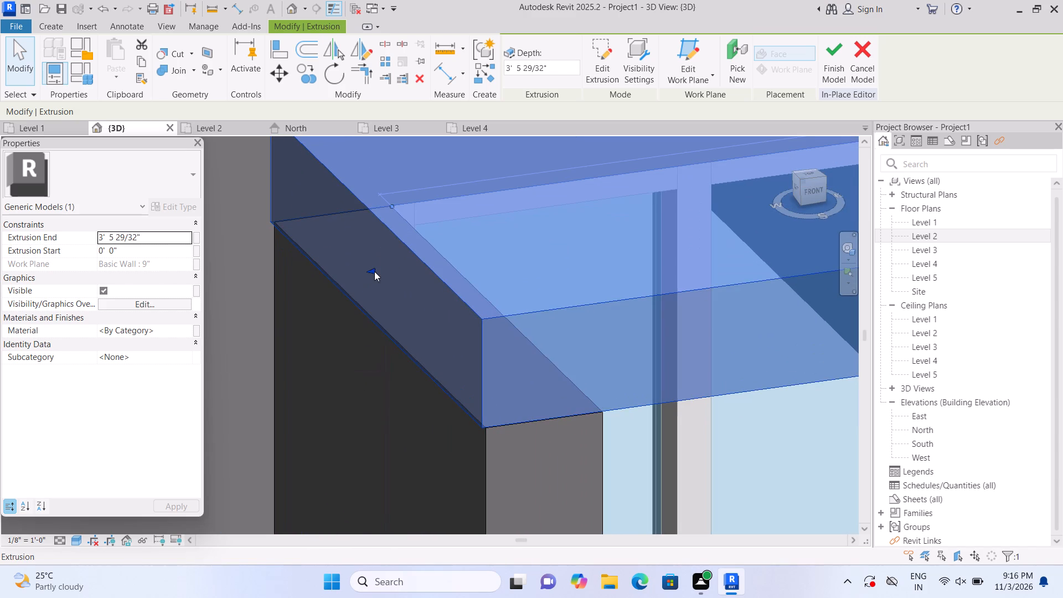
click(373, 269)
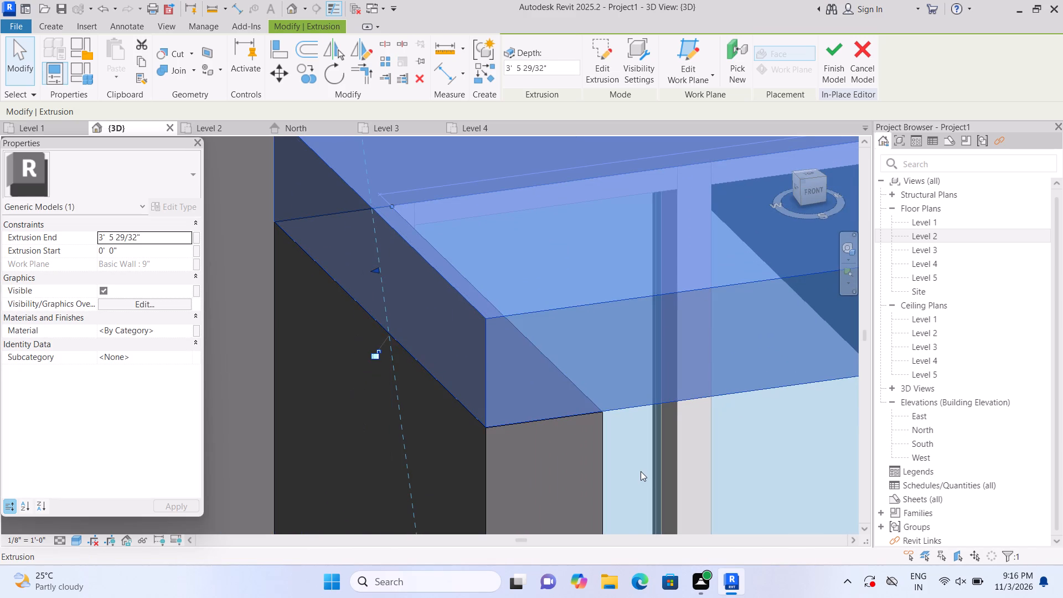
click(641, 472)
scroll(632, 471, down, 4)
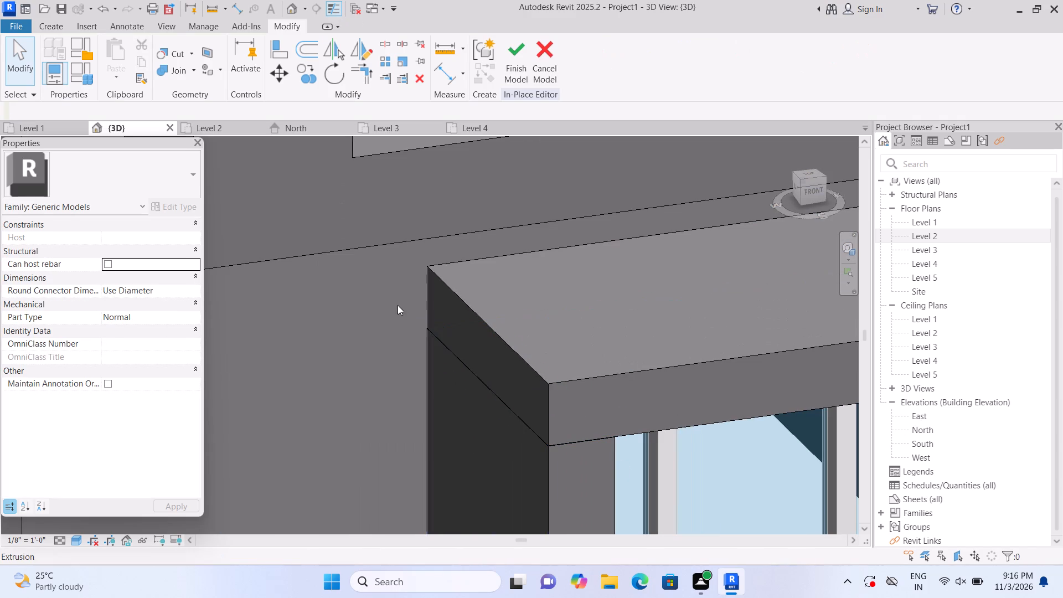
Join the realigned top strip to the window-side vertical strip with Join Geometry.
click(193, 69)
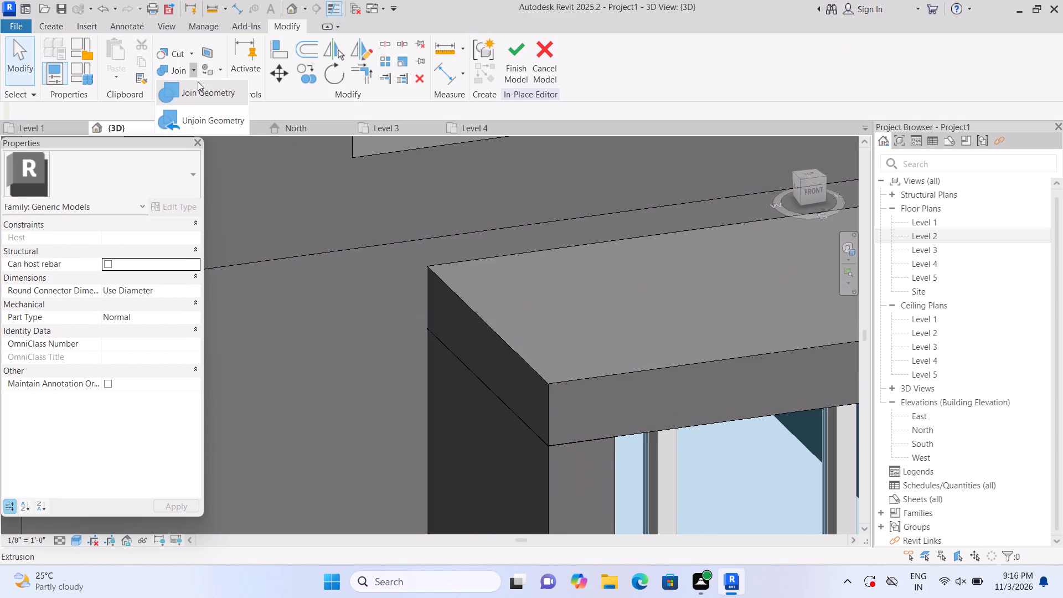
click(201, 93)
click(579, 365)
click(569, 511)
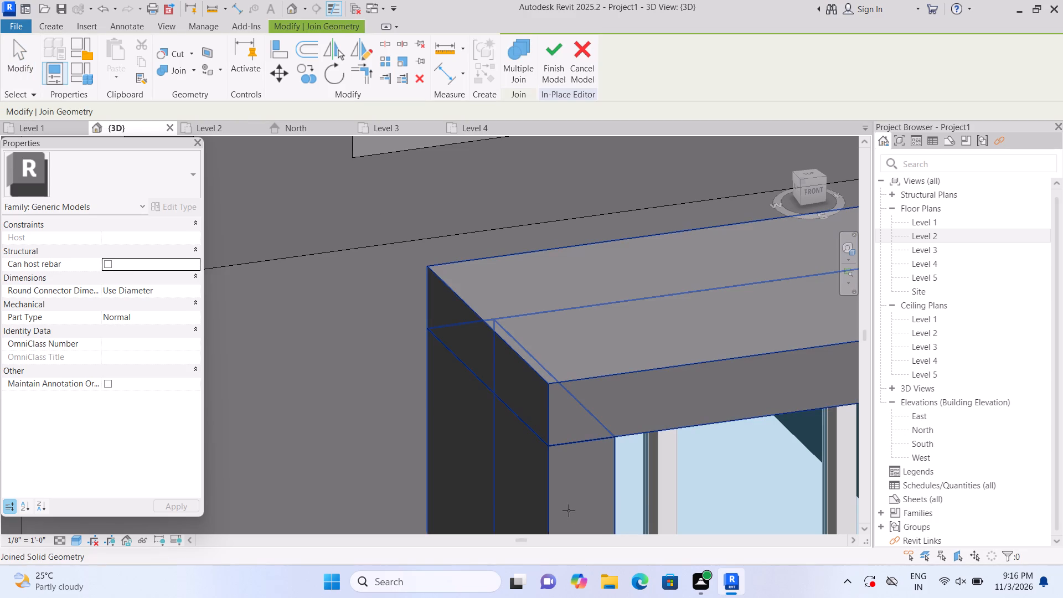
key(Escape)
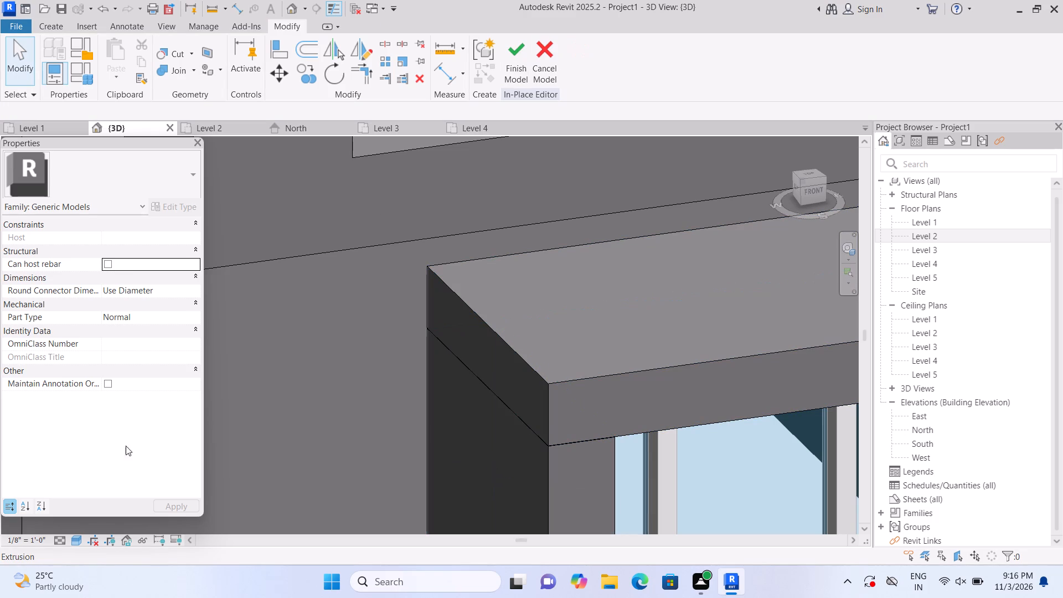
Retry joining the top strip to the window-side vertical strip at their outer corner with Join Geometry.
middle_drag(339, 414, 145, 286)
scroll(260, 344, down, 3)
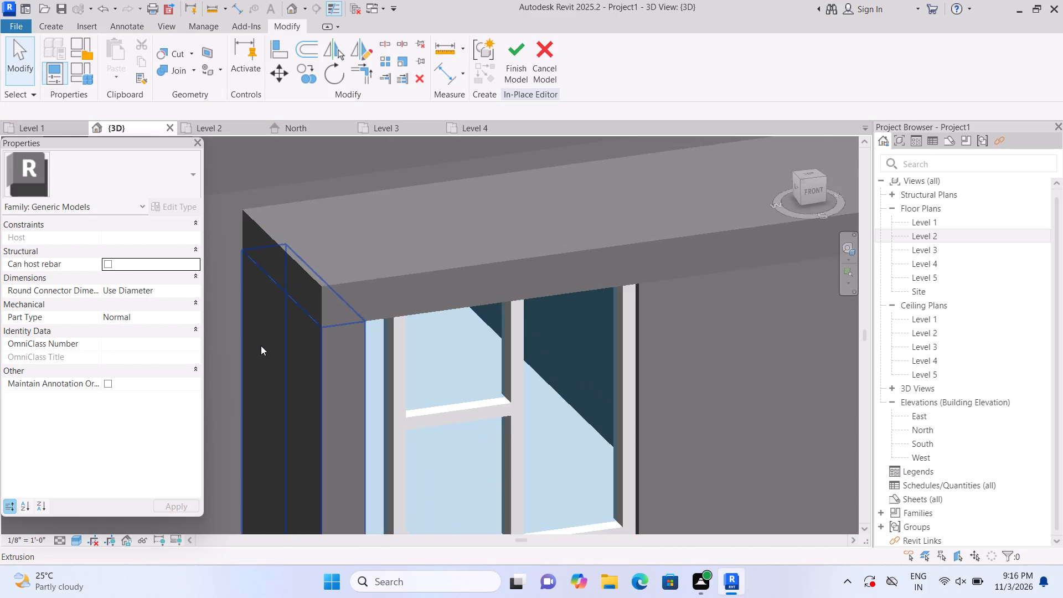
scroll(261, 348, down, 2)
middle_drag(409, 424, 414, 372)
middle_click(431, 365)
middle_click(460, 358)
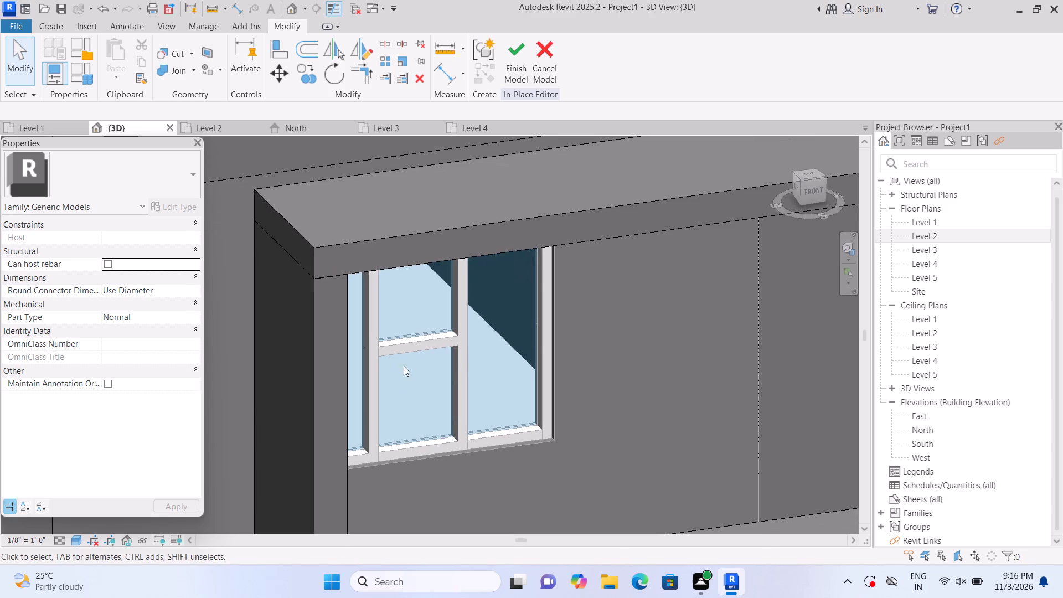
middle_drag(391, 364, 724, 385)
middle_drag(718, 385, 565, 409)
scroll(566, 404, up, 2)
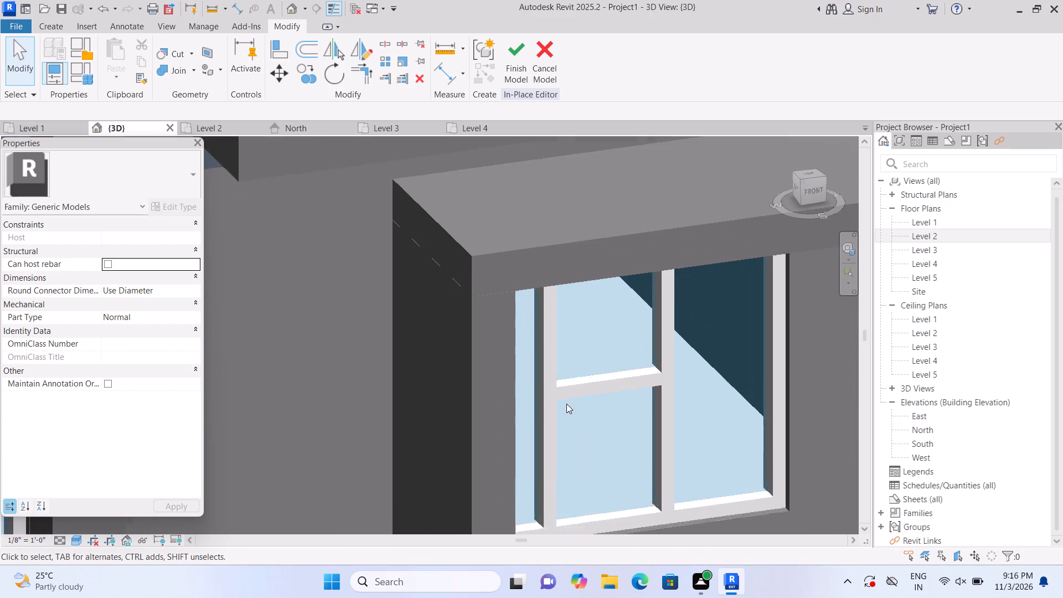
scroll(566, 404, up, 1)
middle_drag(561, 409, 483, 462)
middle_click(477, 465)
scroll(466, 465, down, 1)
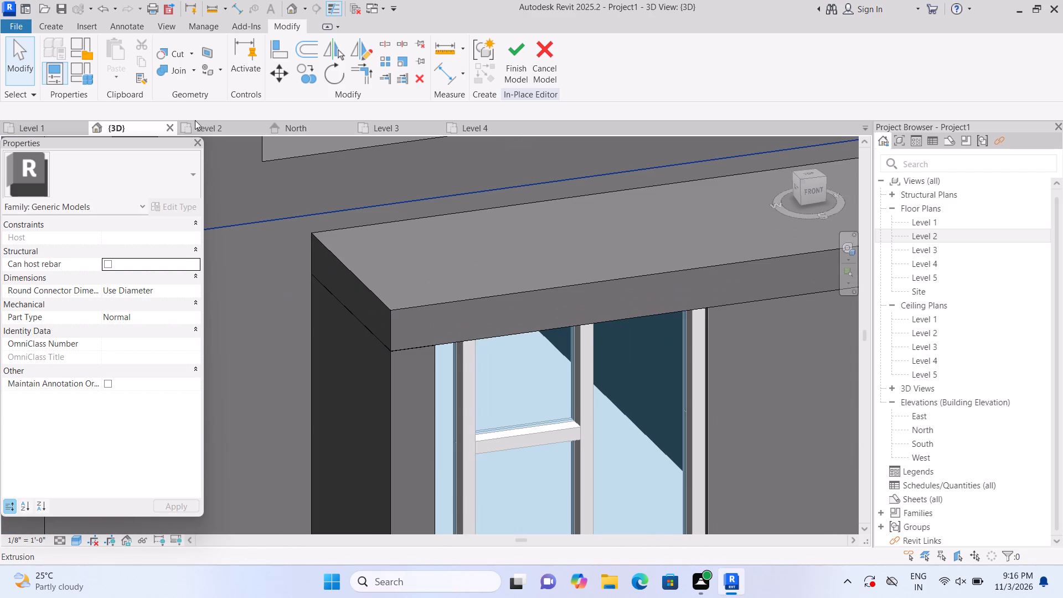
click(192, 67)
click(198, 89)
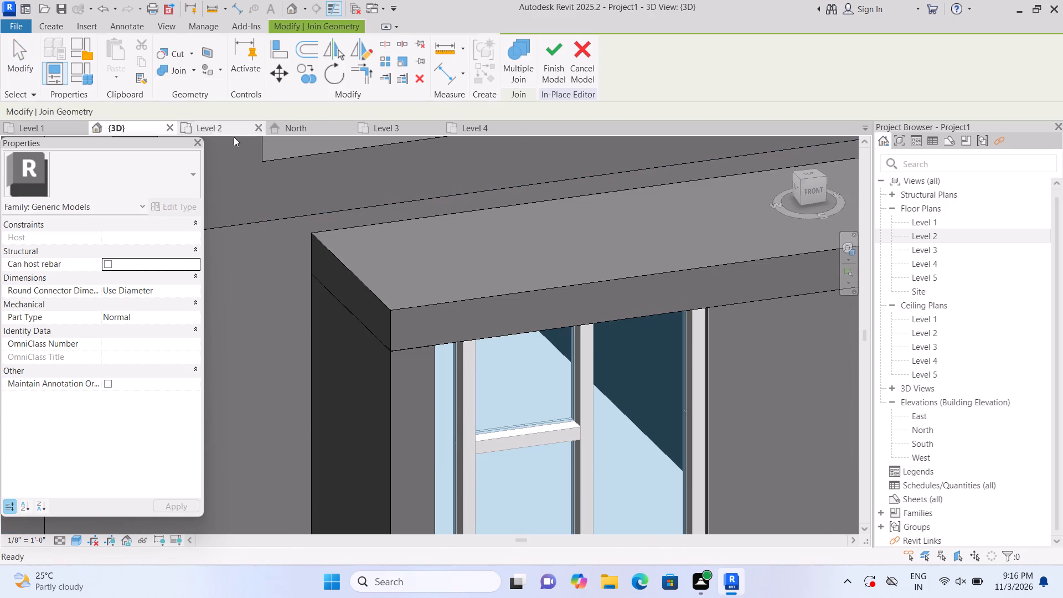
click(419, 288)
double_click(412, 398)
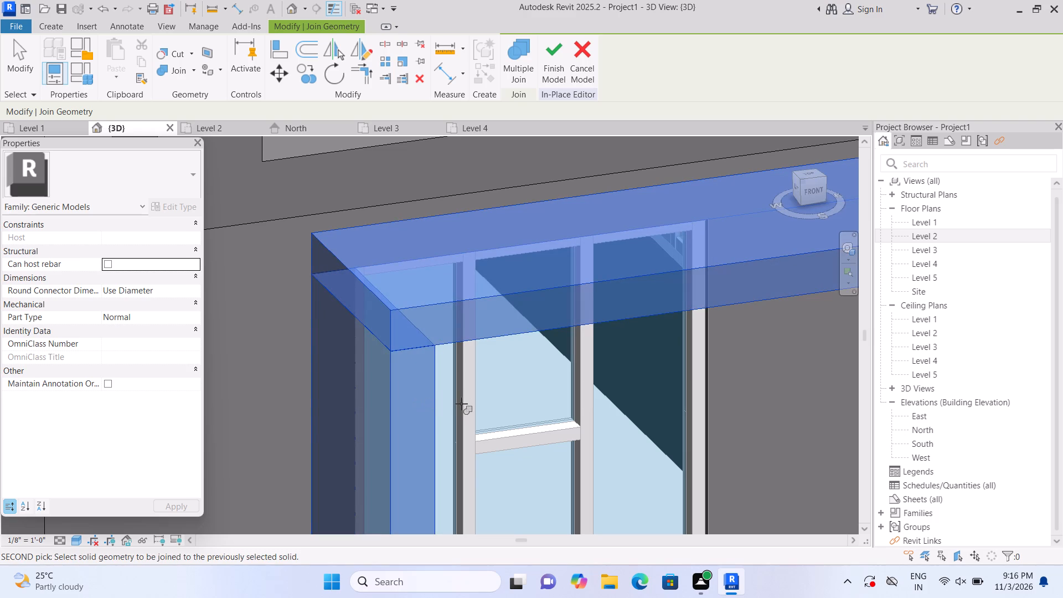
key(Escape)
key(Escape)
Delete the top strip of the ground-floor window frame.
scroll(462, 407, down, 9)
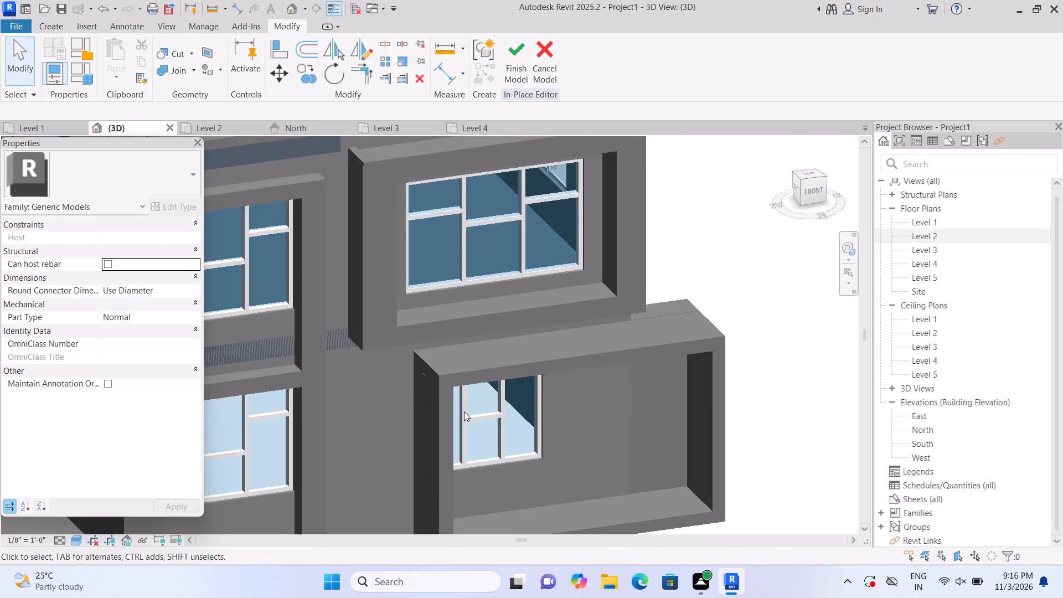
scroll(464, 411, down, 2)
middle_drag(484, 408, 457, 390)
scroll(455, 389, up, 5)
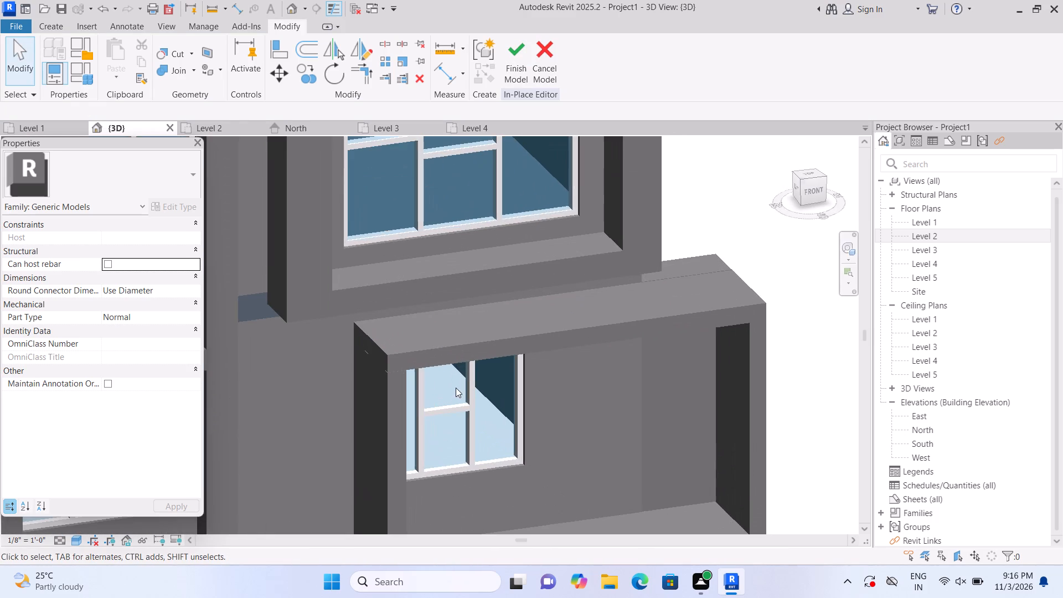
click(463, 348)
key(Delete)
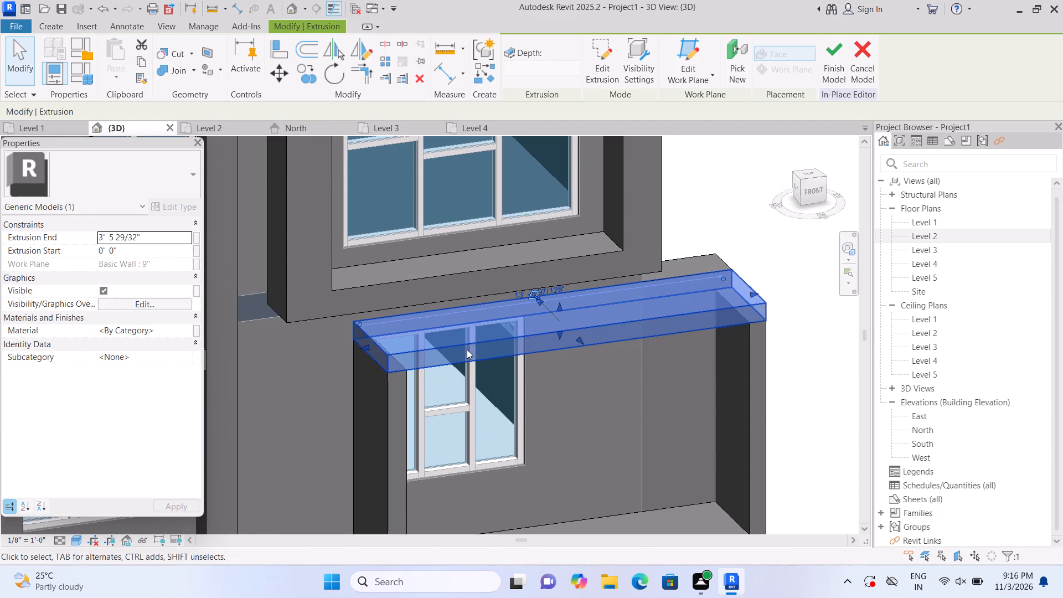
Start a replacement extrusion in the front 3D view, with the front wall face beside the ground-floor window as its work plane.
scroll(354, 440, up, 3)
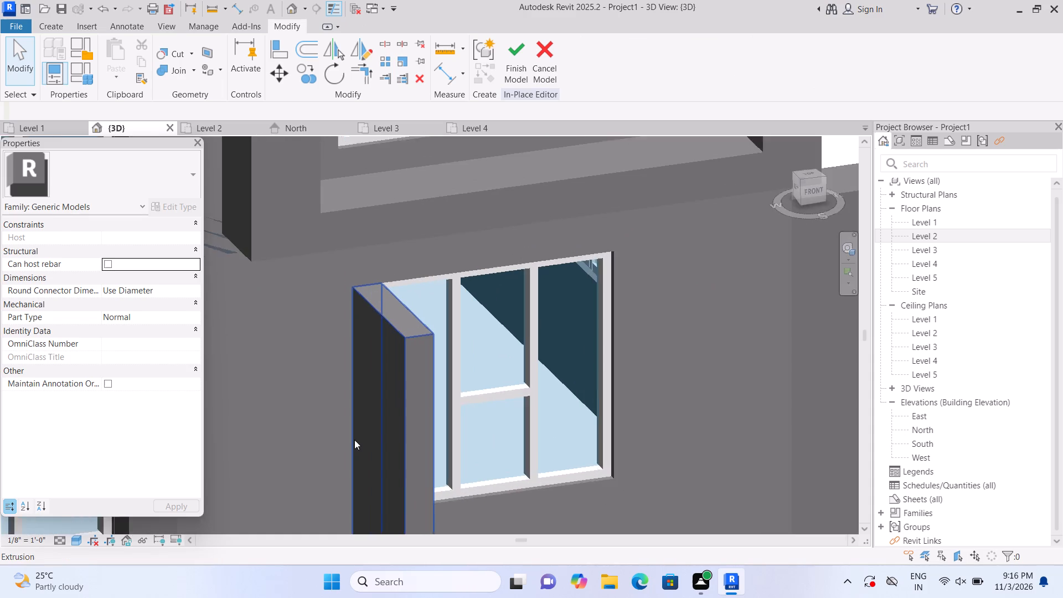
scroll(354, 440, up, 1)
middle_drag(369, 408, 218, 439)
middle_click(218, 439)
scroll(274, 424, down, 2)
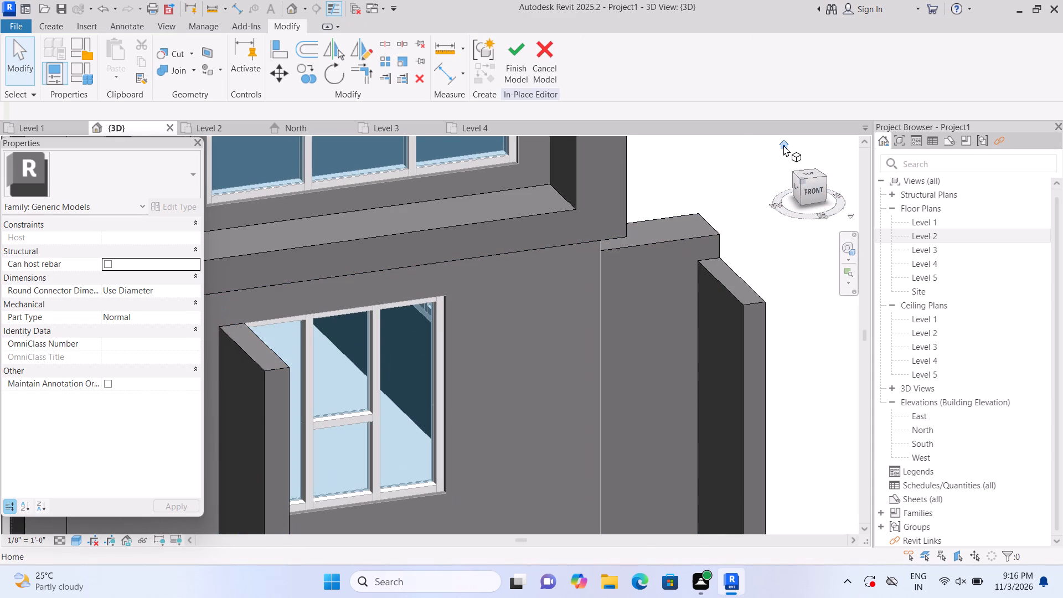
double_click(783, 145)
click(799, 188)
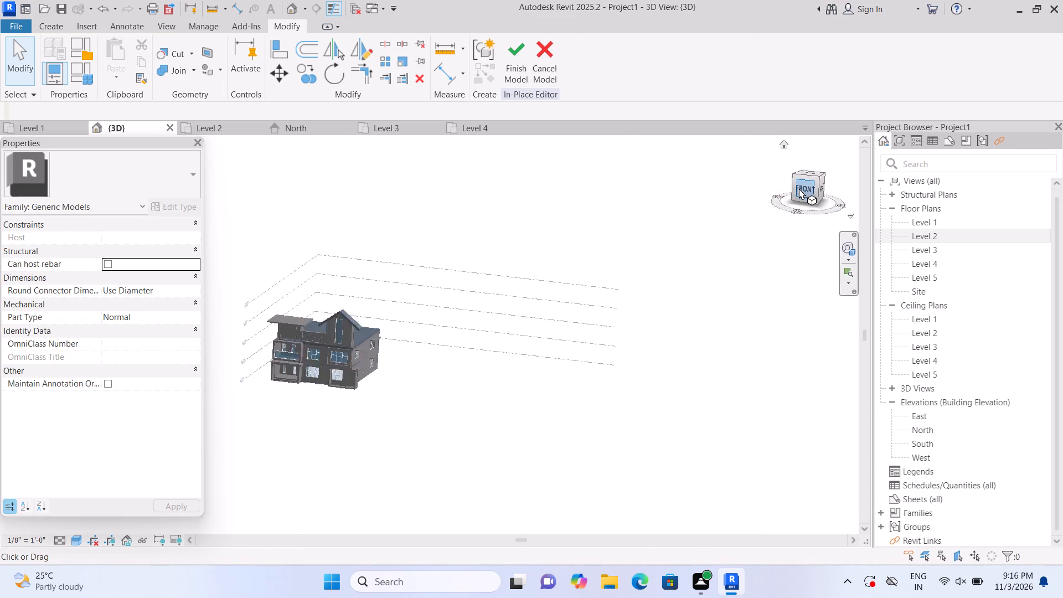
scroll(340, 401, up, 7)
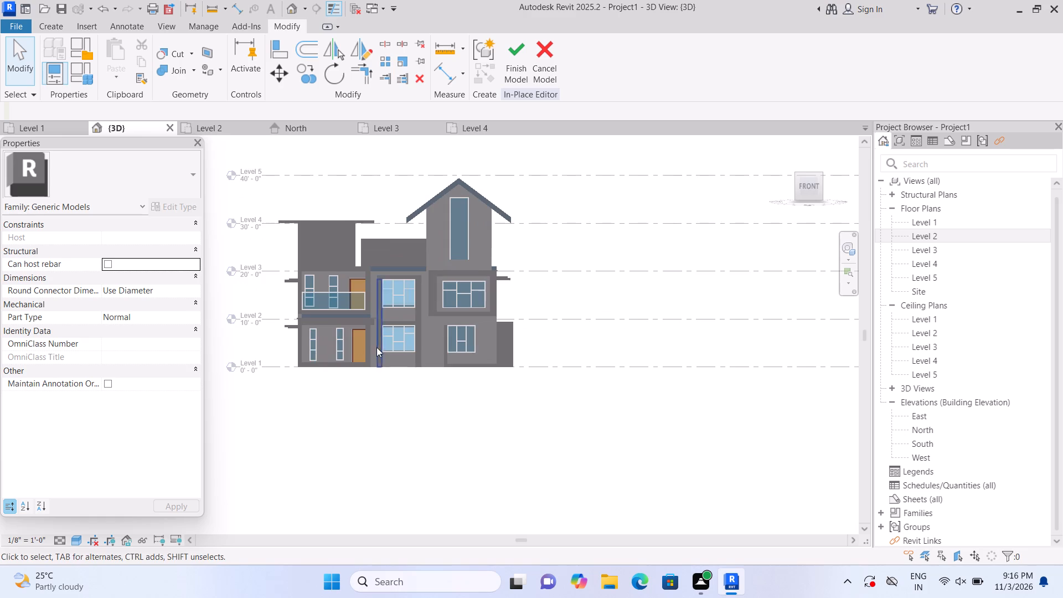
scroll(376, 347, up, 1)
scroll(469, 340, up, 4)
middle_click(503, 347)
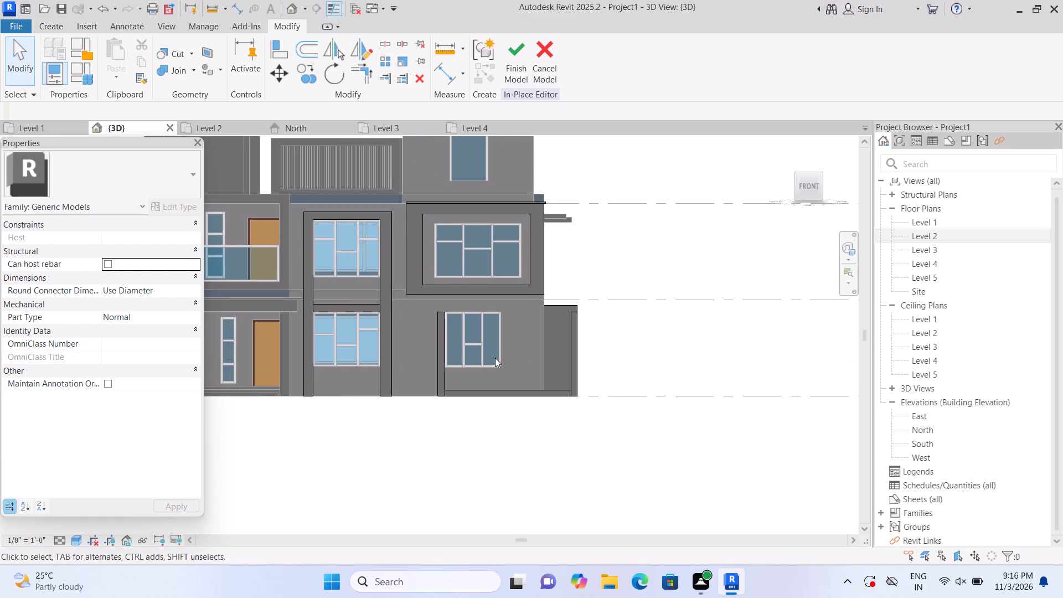
scroll(494, 358, up, 1)
double_click(44, 28)
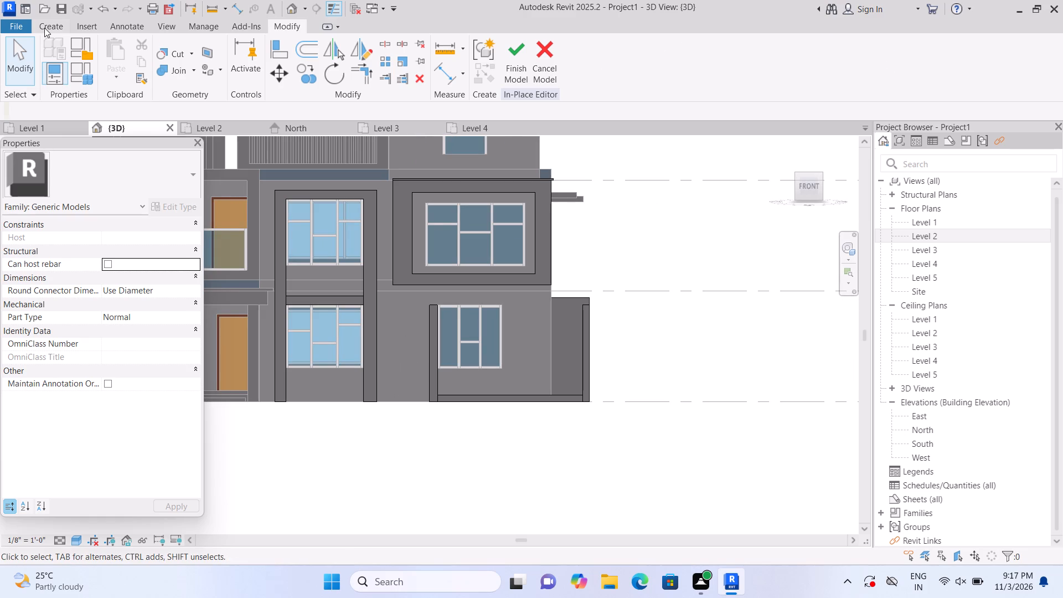
click(121, 61)
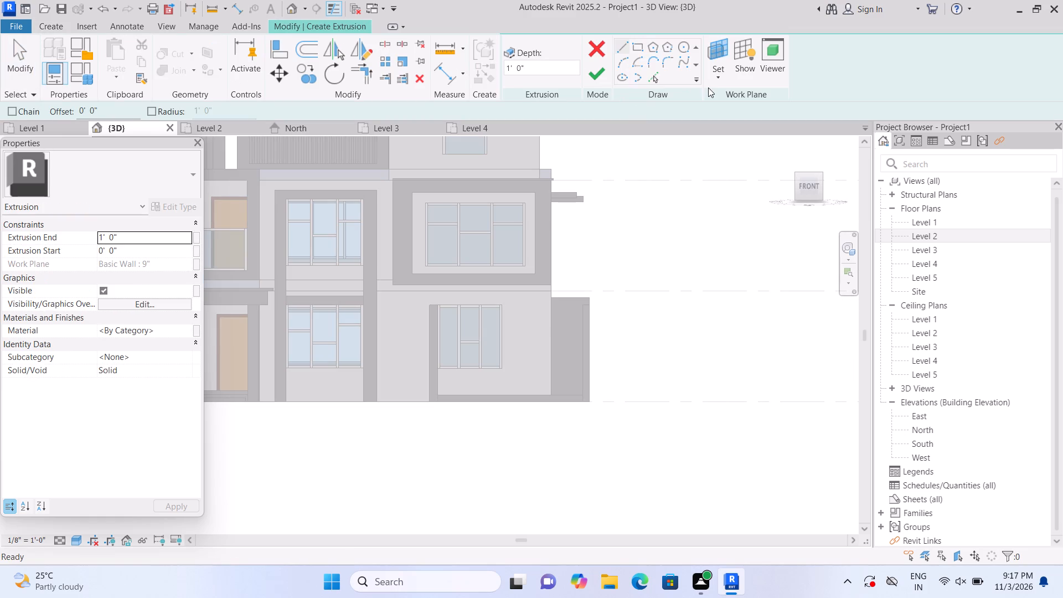
click(710, 83)
click(722, 120)
scroll(565, 383, up, 2)
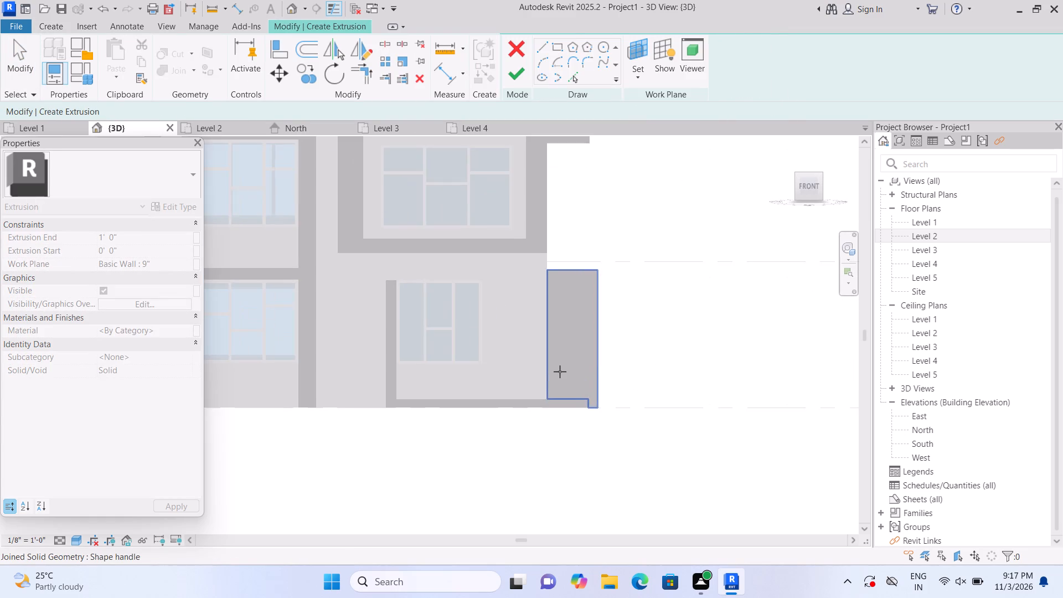
scroll(560, 372, up, 1)
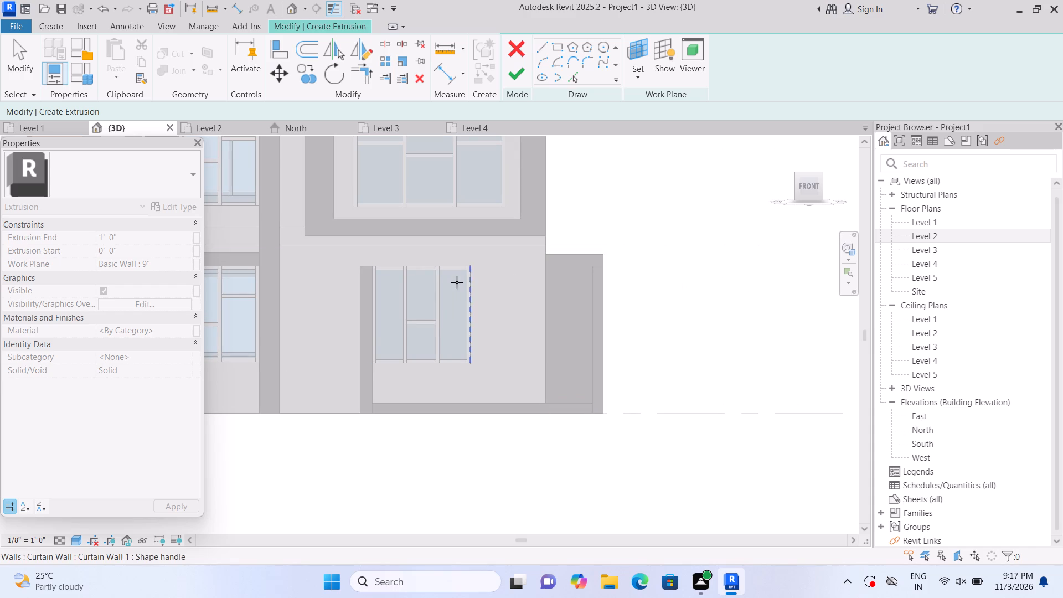
click(491, 280)
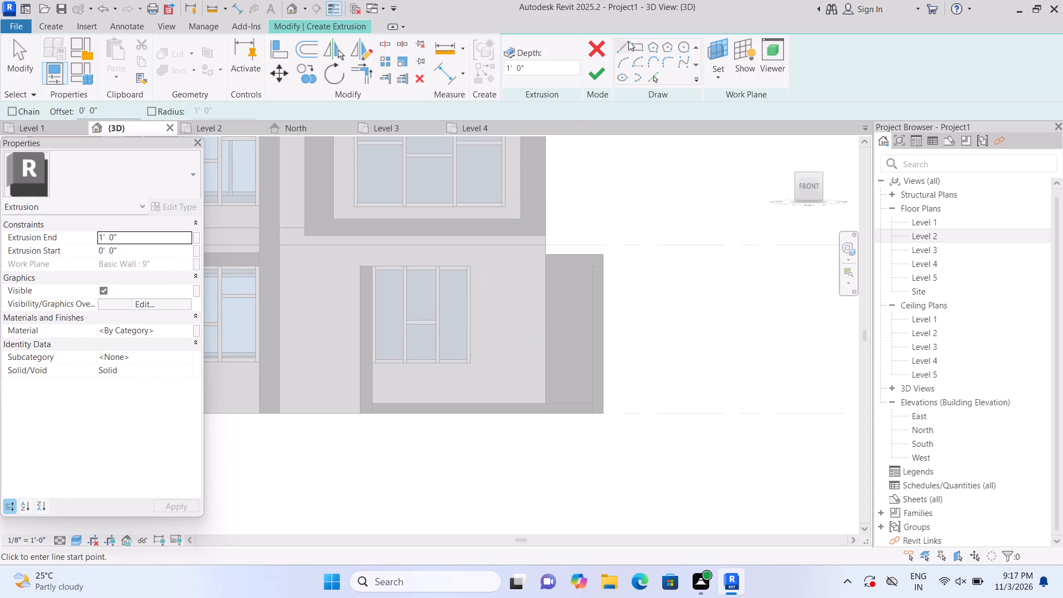
Sketch a rectangle about 14' 5" long across the tops of both vertical strips and finish the extrusion with 1' 0" depth.
click(634, 43)
scroll(427, 287, up, 1)
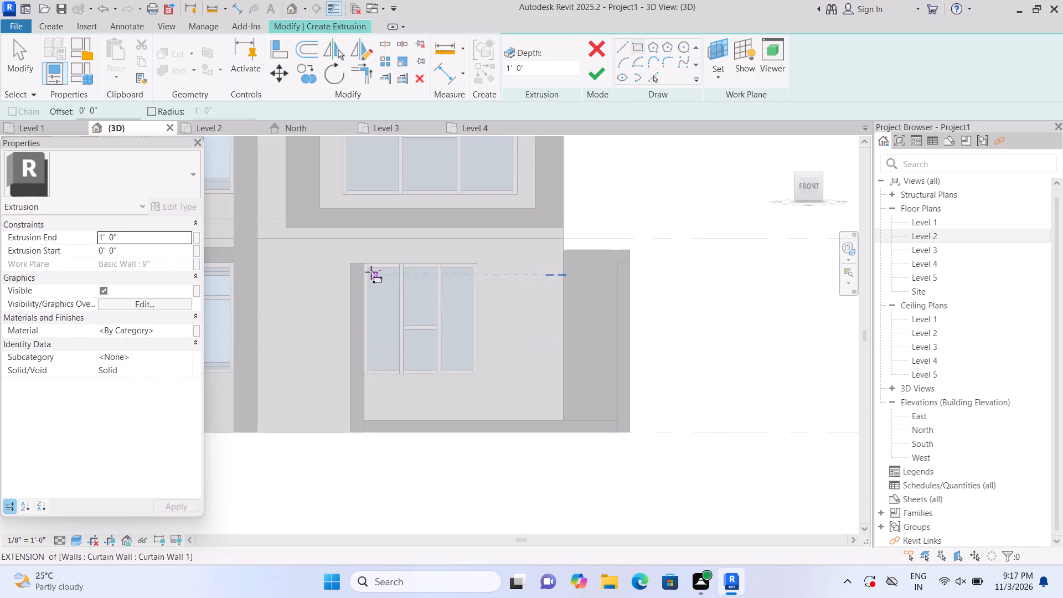
click(352, 265)
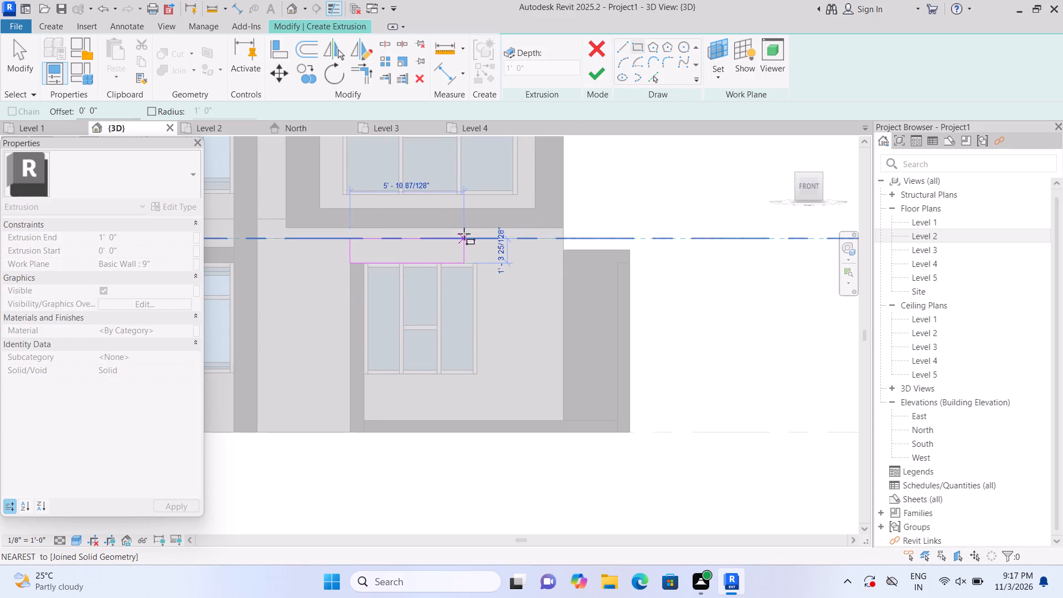
scroll(628, 250, up, 3)
click(628, 250)
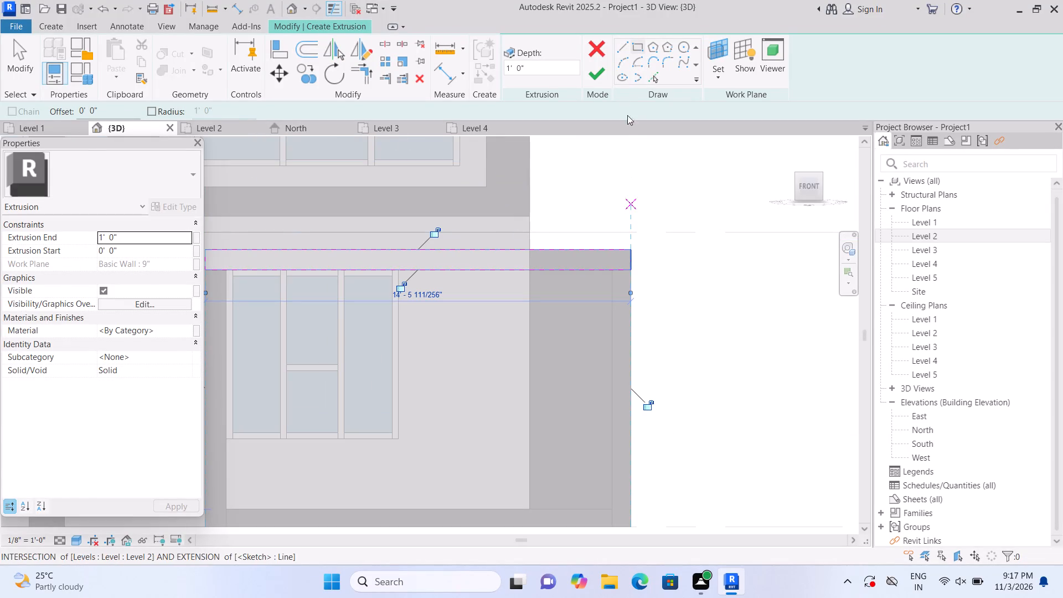
click(598, 74)
scroll(693, 200, down, 2)
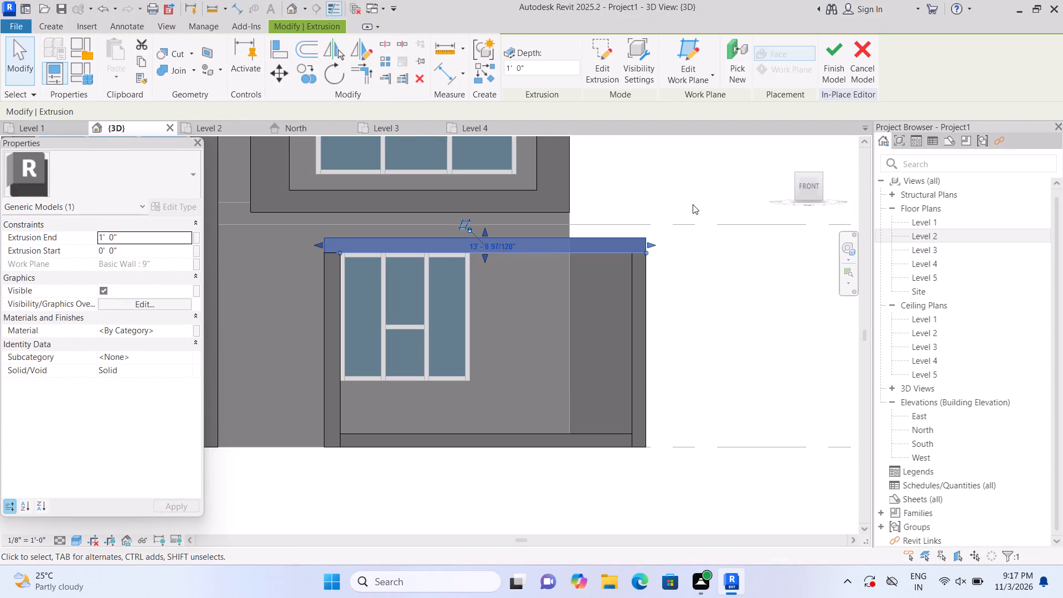
click(712, 305)
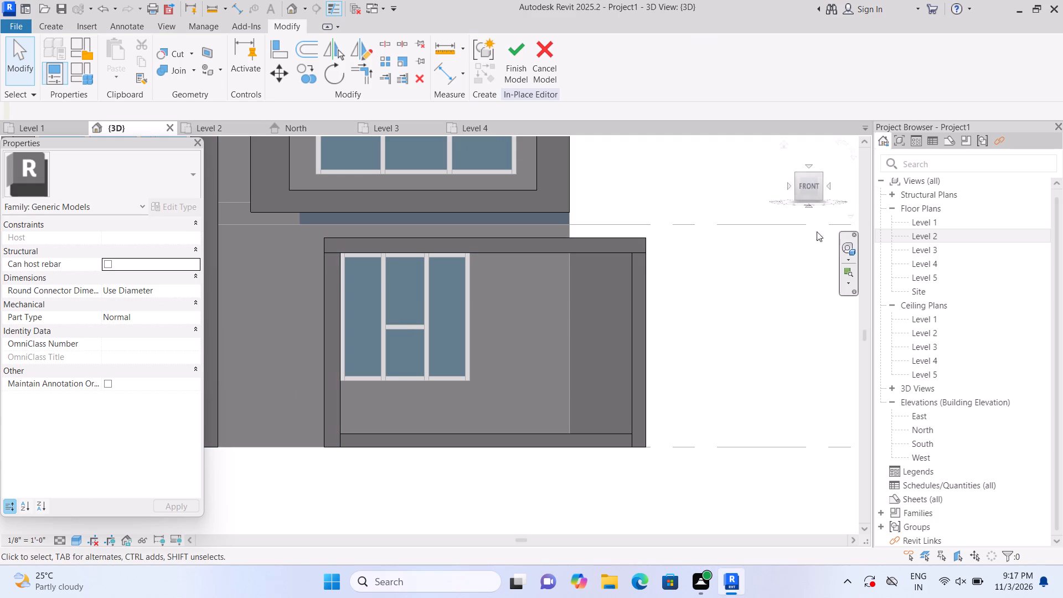
Stretch the new top strip outward from the wall until its front face is flush with the vertical strips' front edges.
click(785, 145)
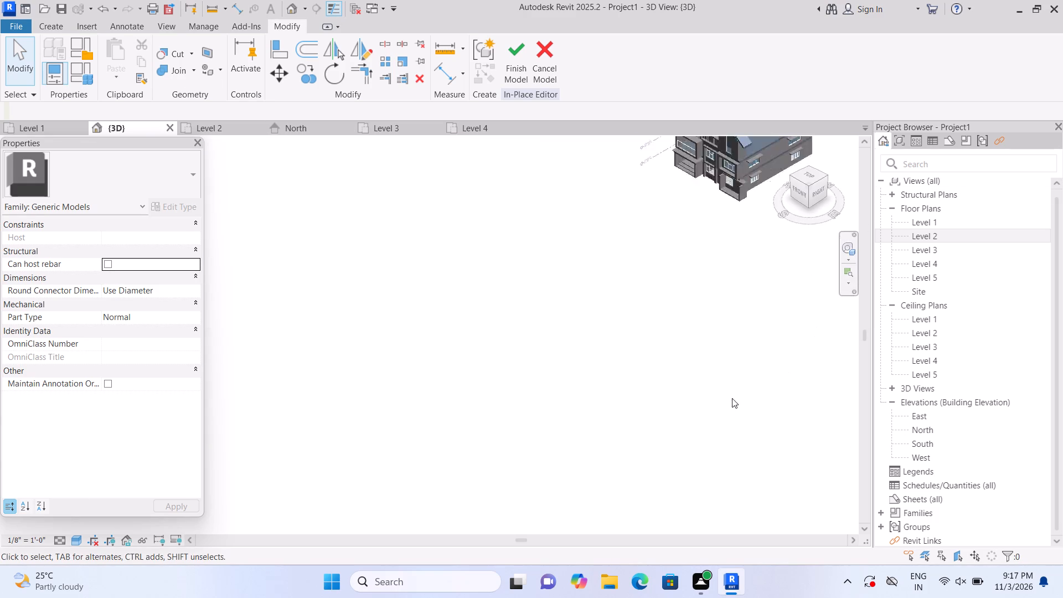
scroll(269, 415, up, 11)
scroll(359, 359, up, 1)
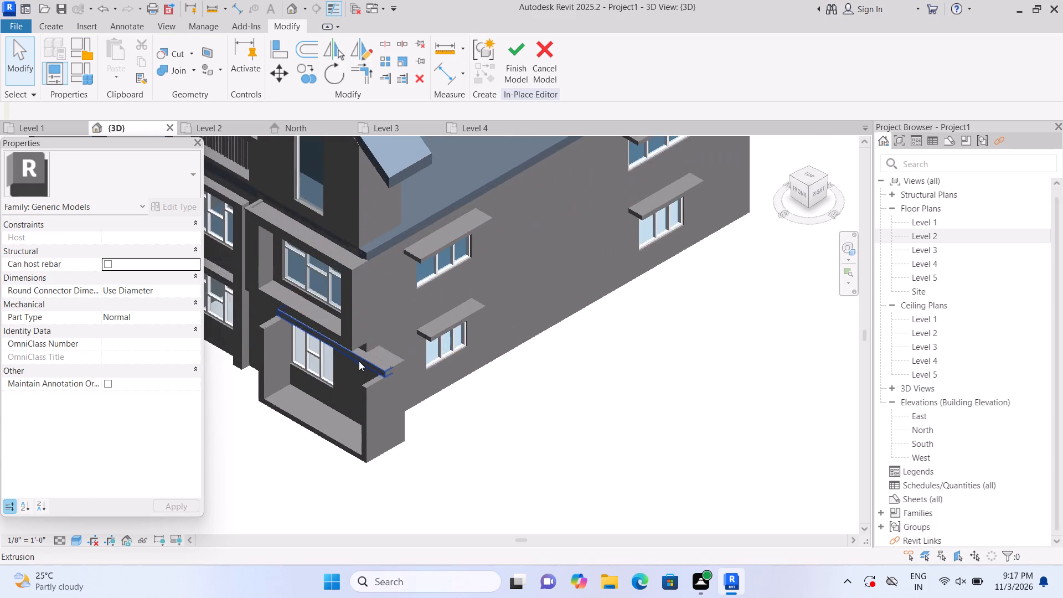
middle_drag(362, 365, 520, 323)
scroll(519, 323, up, 4)
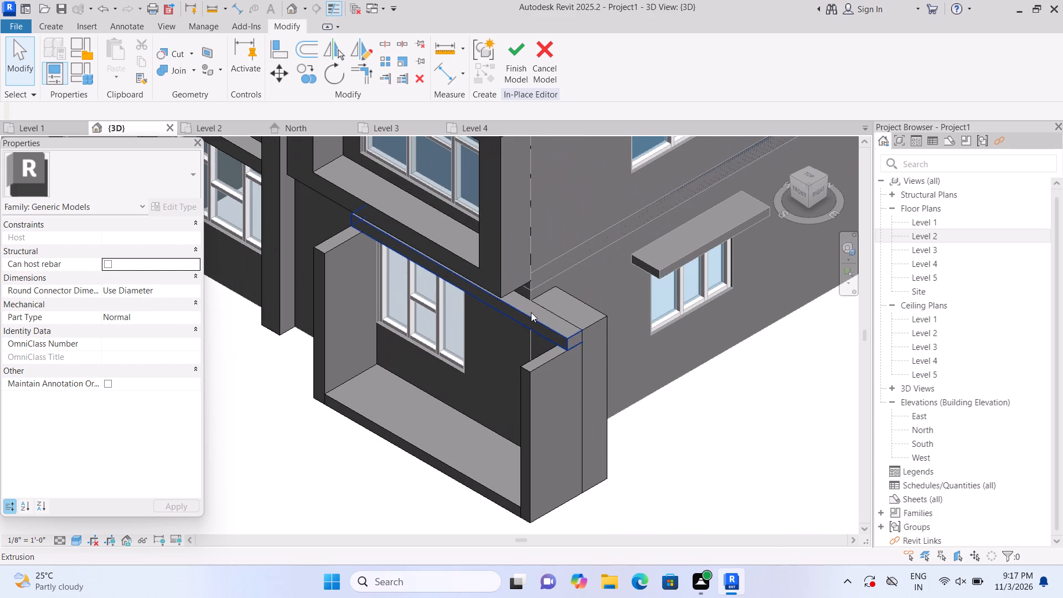
click(531, 312)
drag(456, 283, 453, 288)
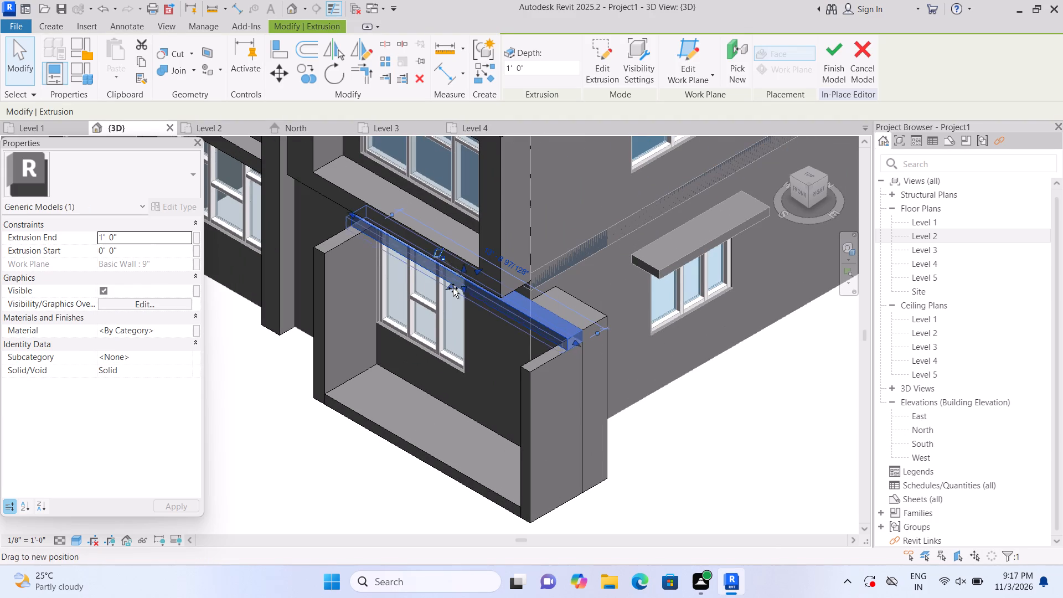
drag(453, 288, 430, 311)
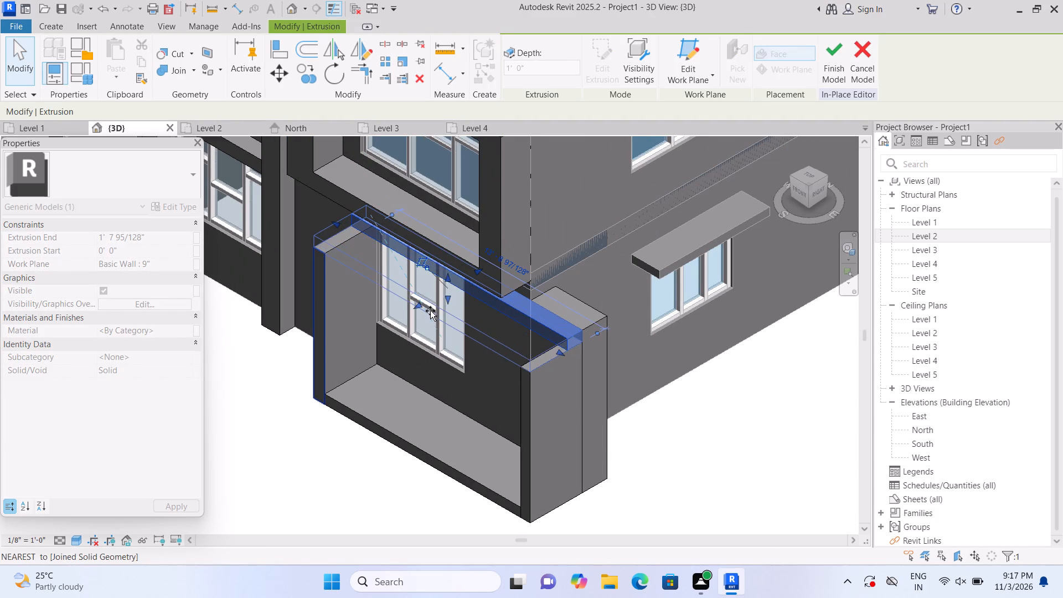
click(358, 458)
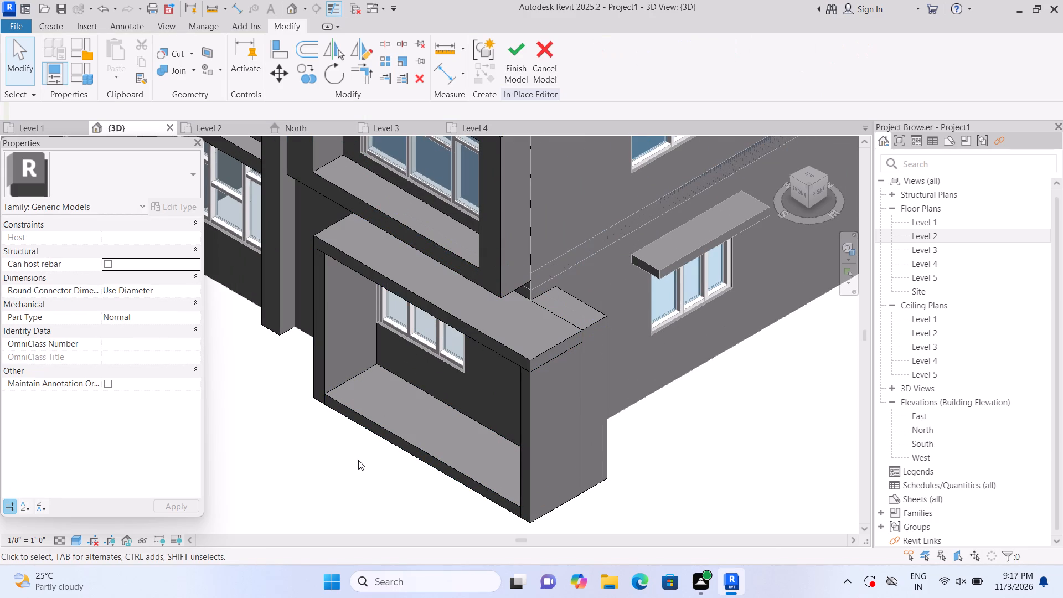
Join the window-side vertical strip to the new top strip with Join Geometry.
click(194, 71)
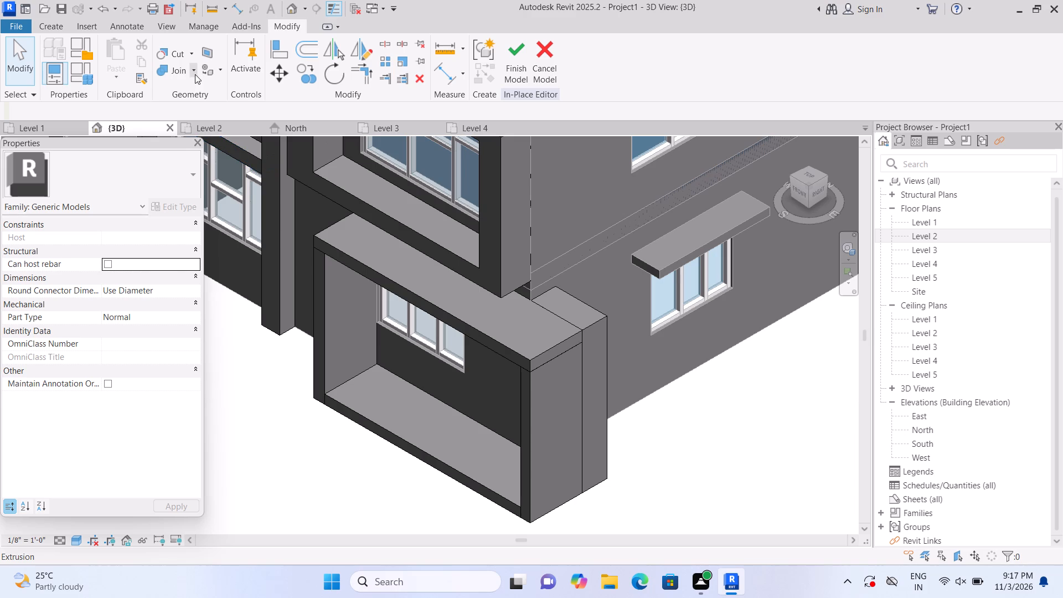
click(198, 95)
click(321, 272)
click(337, 249)
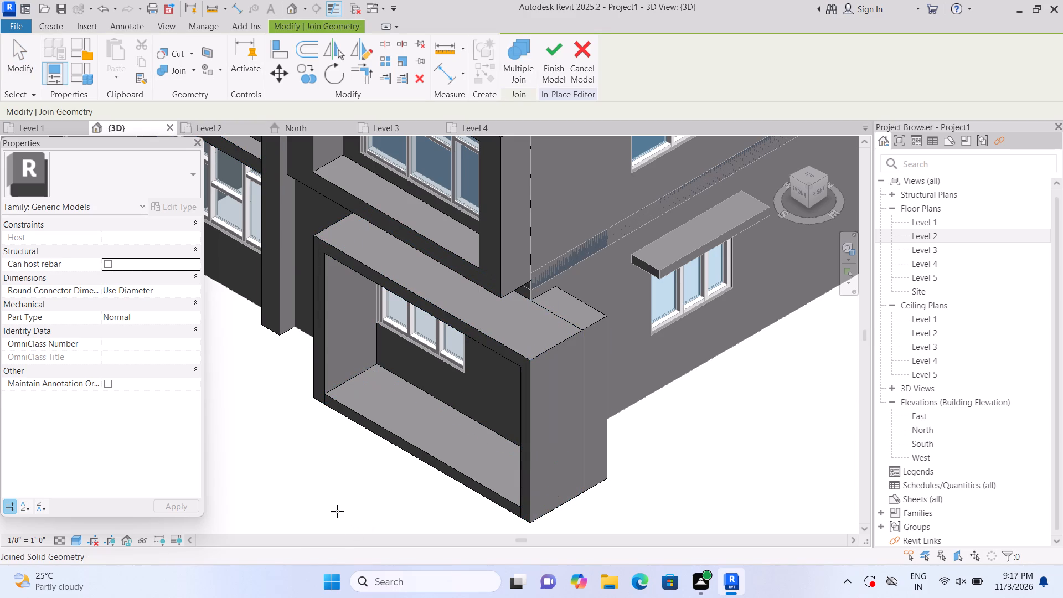
Join the frame's bottom strip to the vertical strip at the building's outer corner.
middle_drag(407, 501, 393, 420)
scroll(444, 436, up, 1)
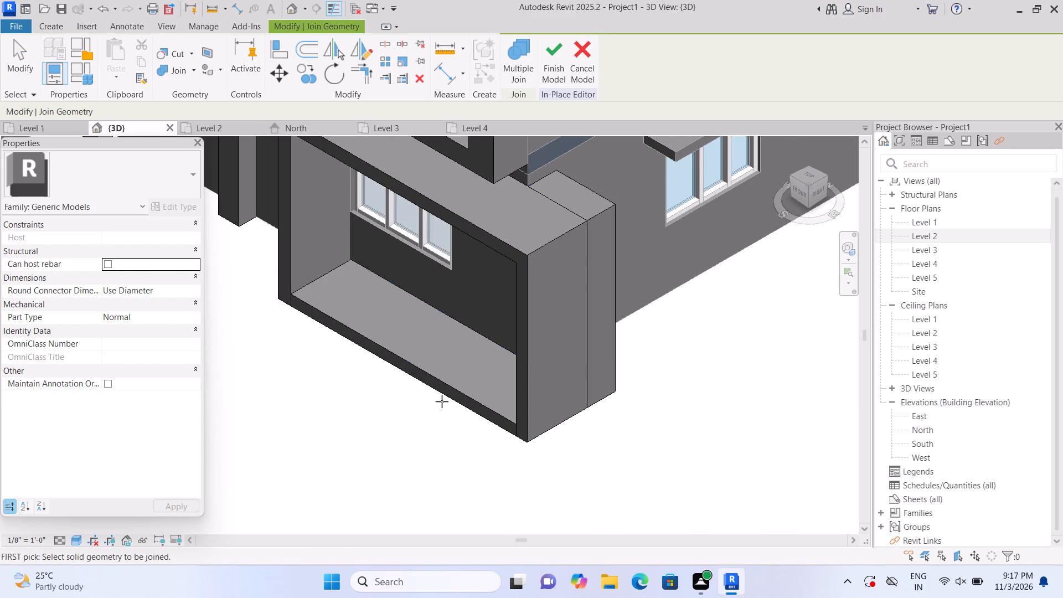
click(443, 397)
click(517, 368)
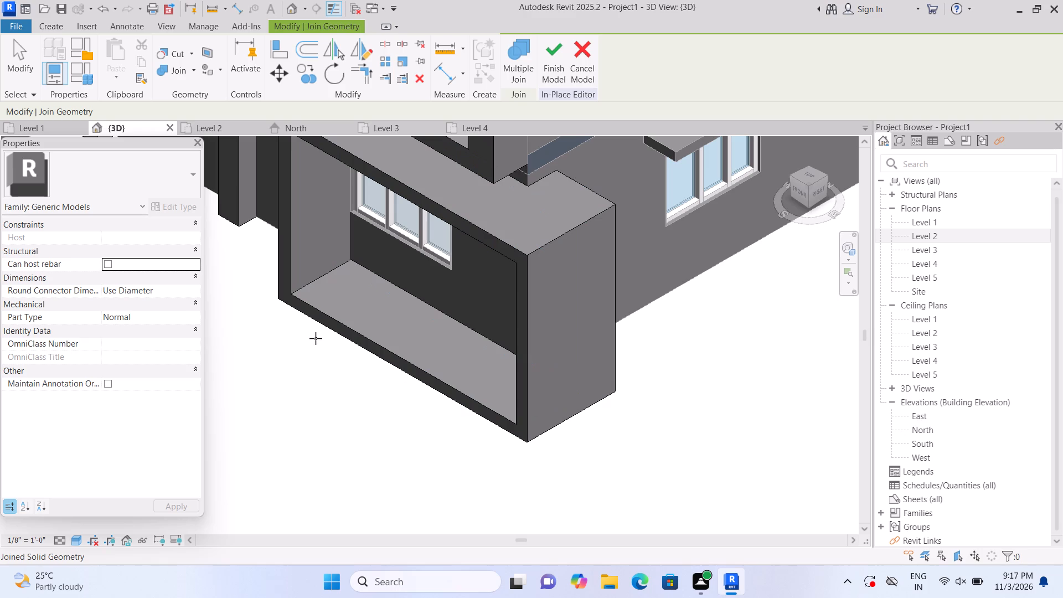
scroll(309, 396, down, 3)
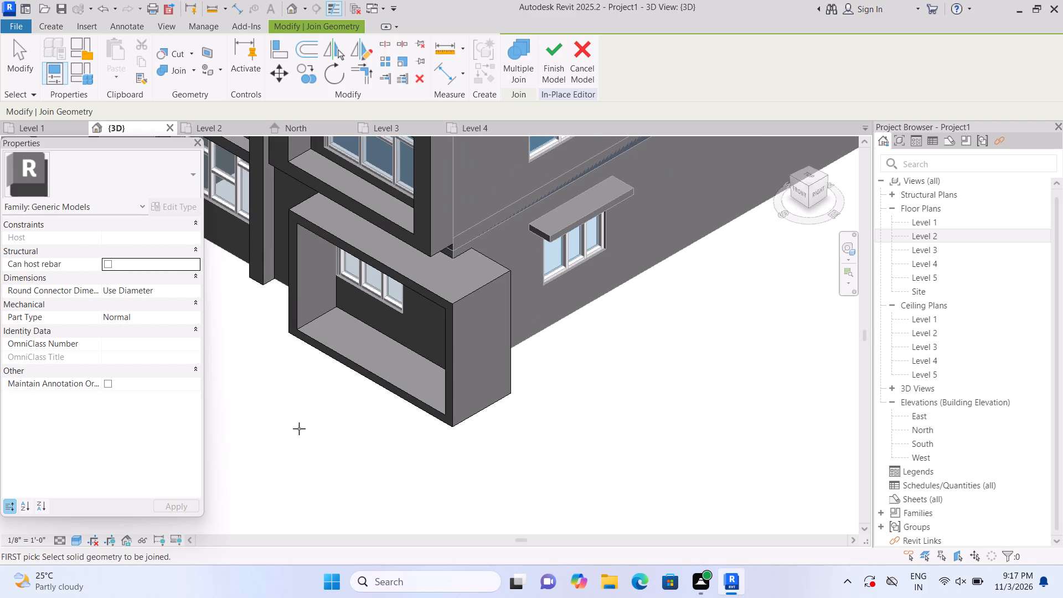
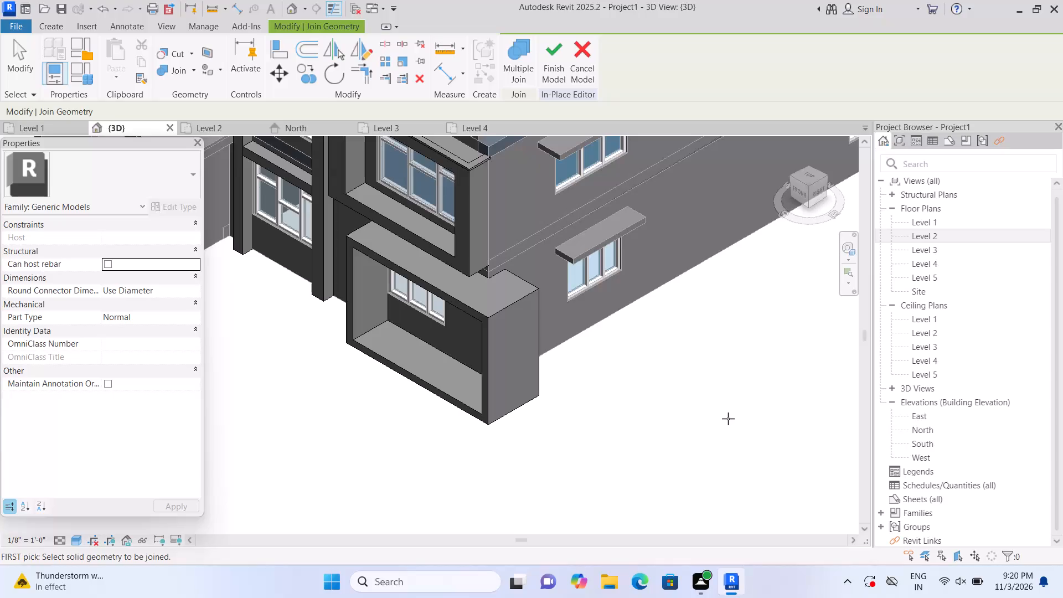
Examine the joined ground-floor frame and the front facade around it.
middle_drag(649, 427, 760, 474)
scroll(760, 475, down, 2)
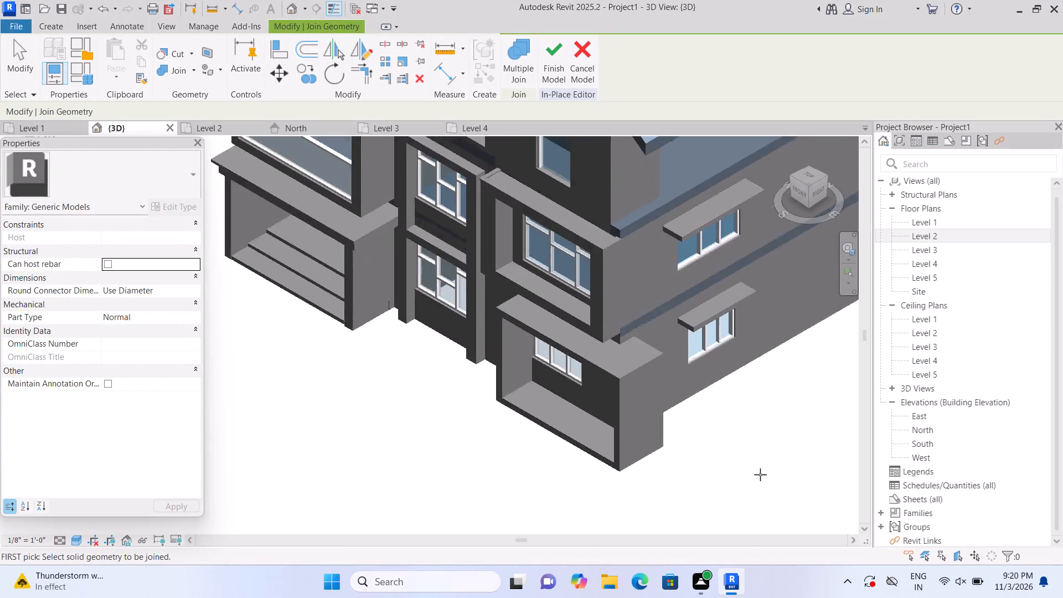
scroll(760, 475, down, 1)
scroll(758, 475, up, 1)
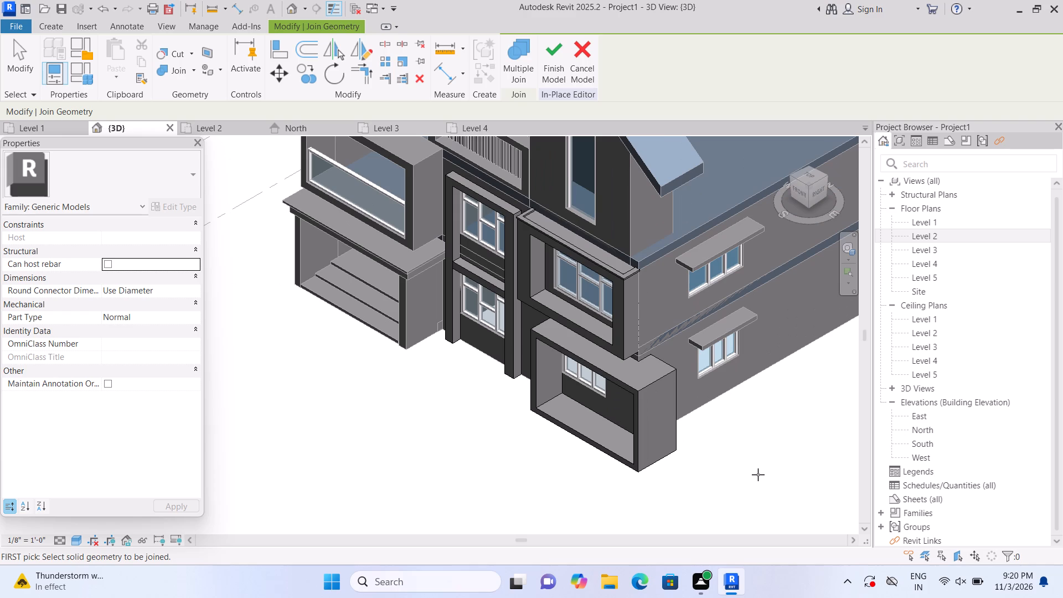
scroll(704, 491, down, 4)
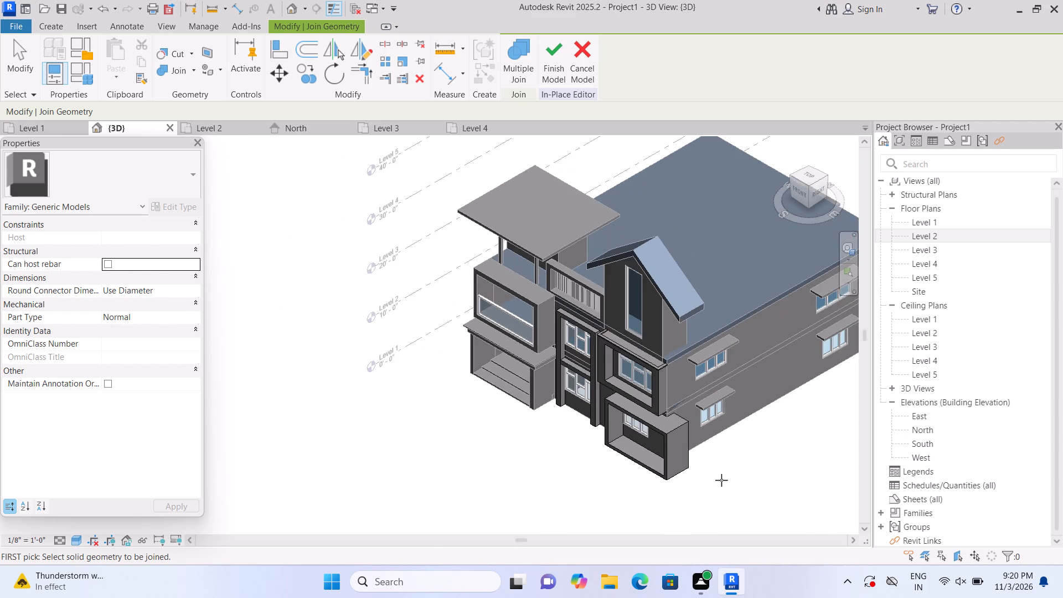
middle_drag(714, 491, 659, 505)
scroll(659, 502, up, 5)
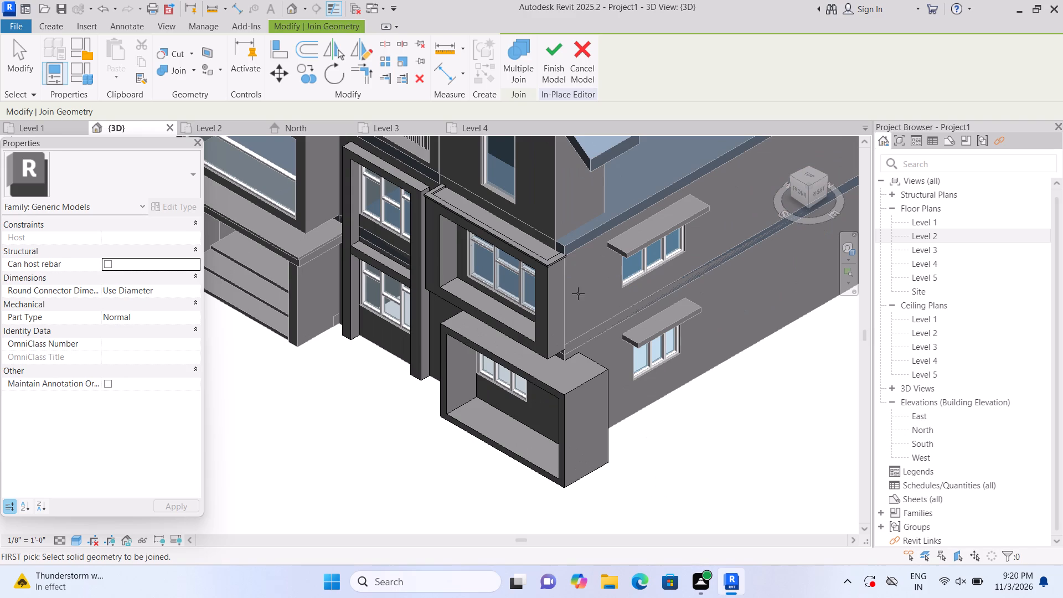
On a work plane picked from the upper-floor frame, sketch an extrusion rectangle about 11' 0" by 11 5/8" between the window's top and the frame.
click(801, 192)
scroll(606, 300, up, 1)
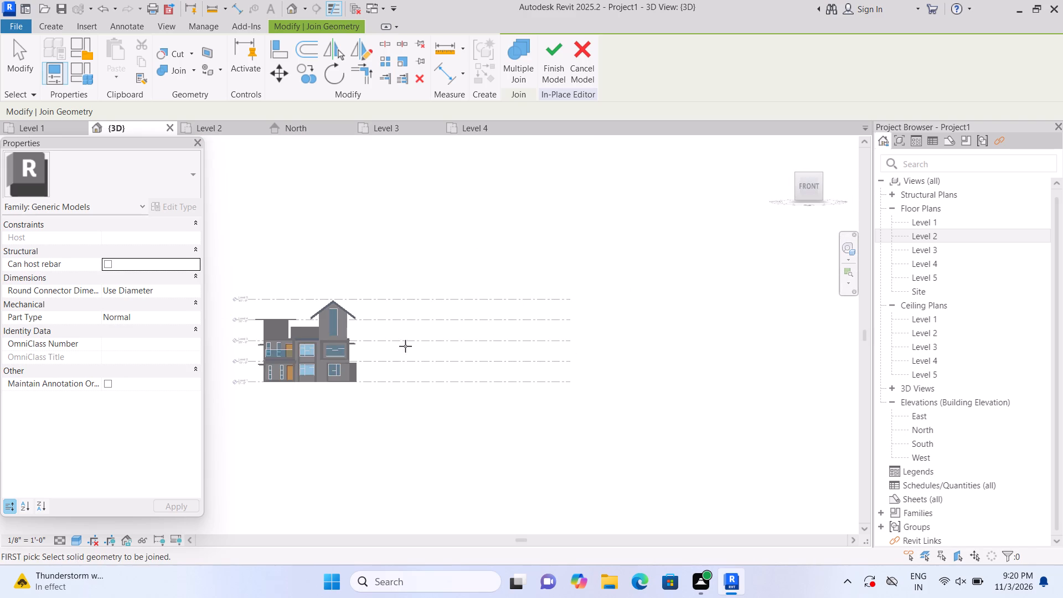
scroll(233, 368, up, 10)
scroll(422, 360, up, 3)
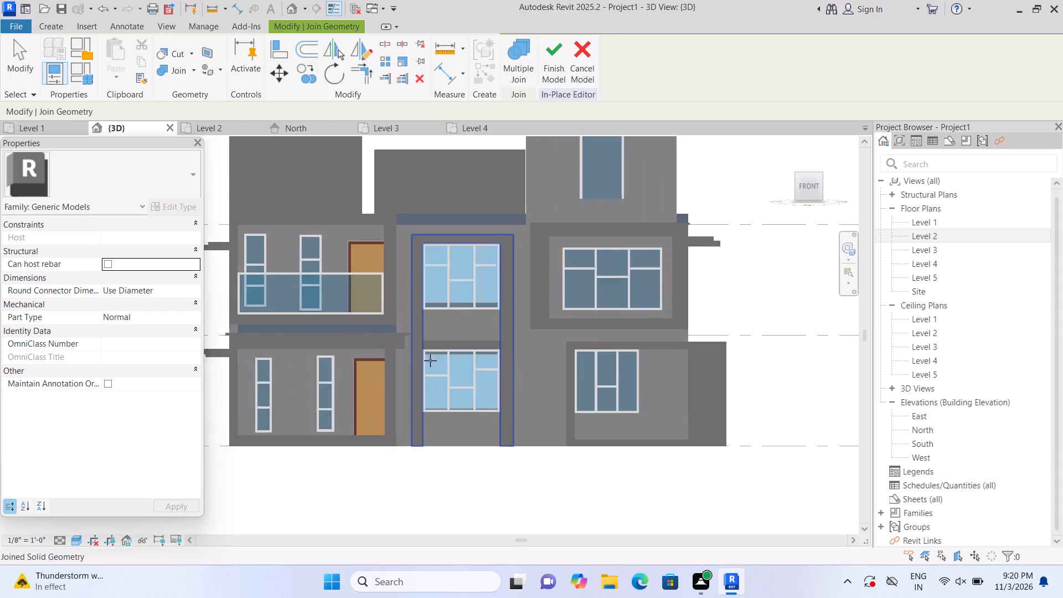
scroll(480, 360, up, 1)
middle_drag(552, 368, 531, 388)
middle_drag(529, 390, 468, 439)
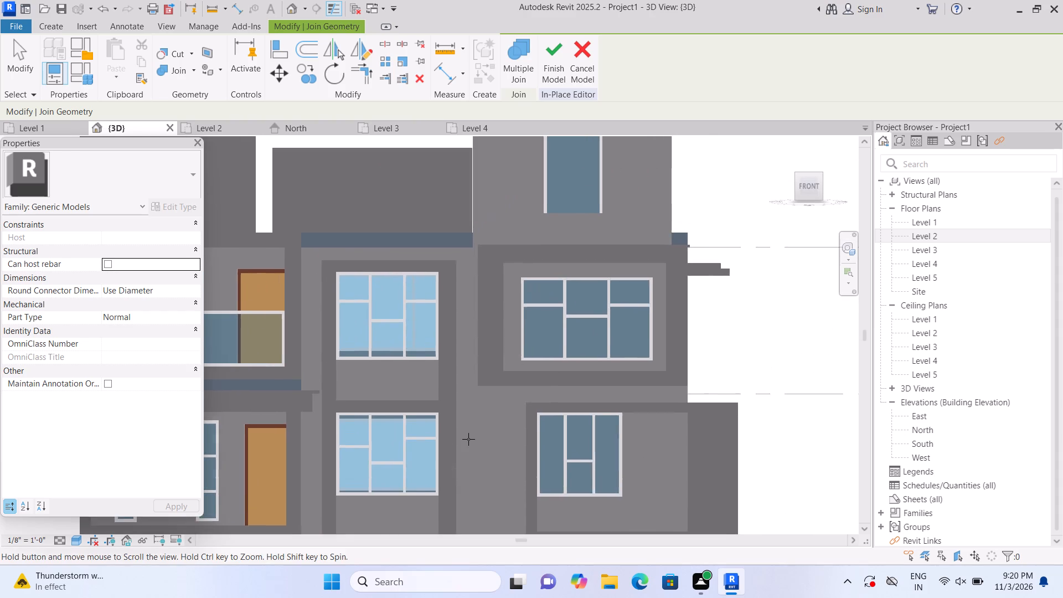
scroll(470, 438, up, 1)
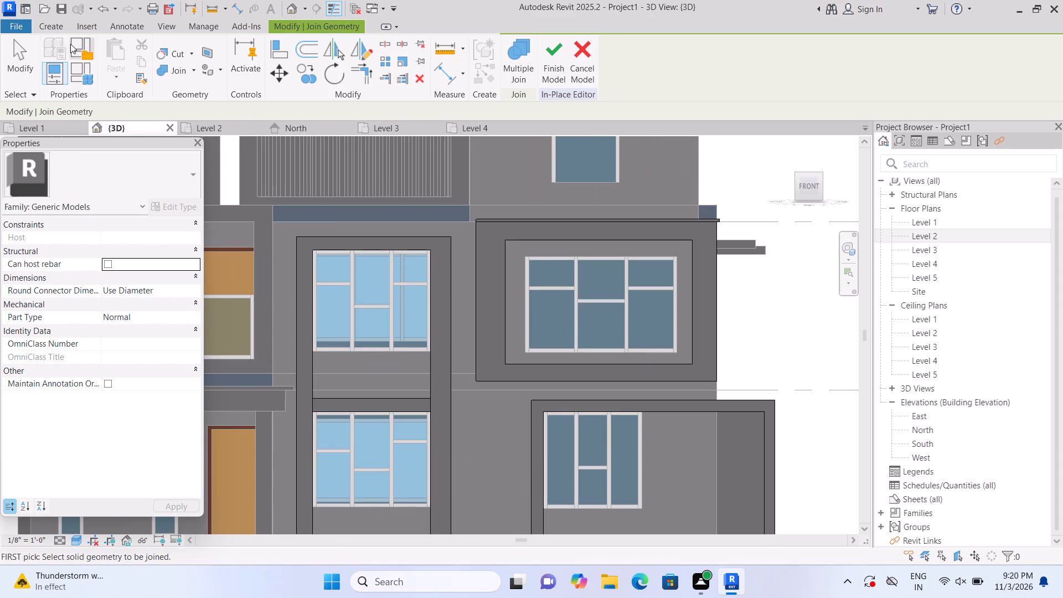
click(58, 29)
click(118, 68)
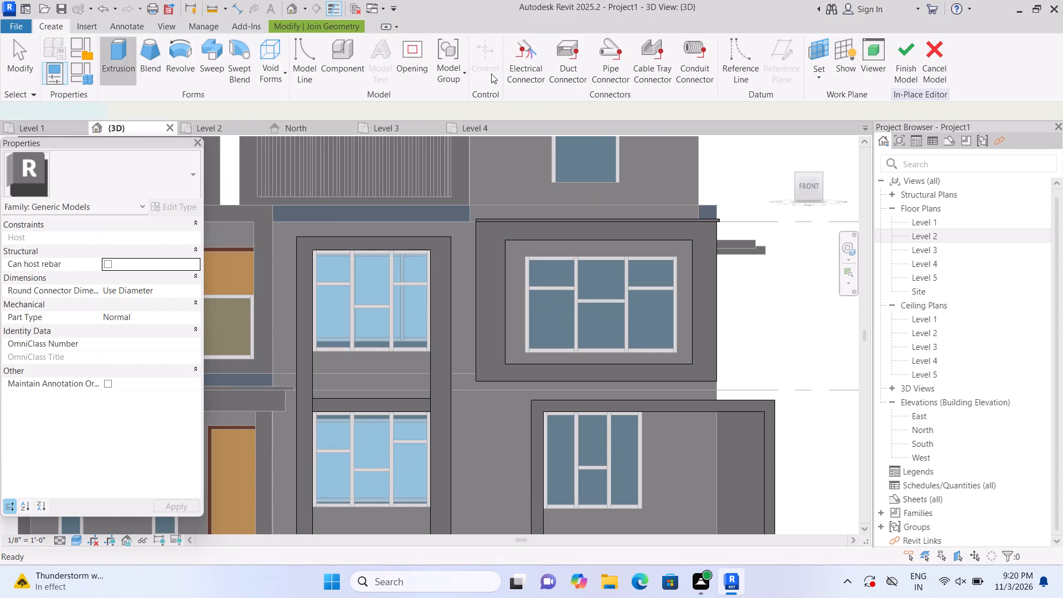
click(729, 76)
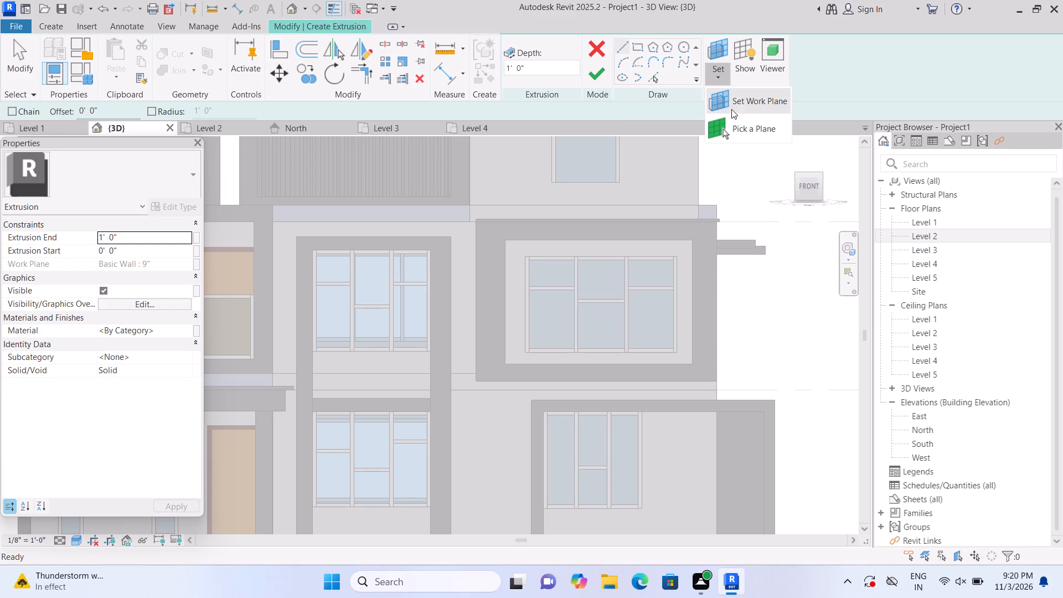
click(735, 132)
scroll(630, 261, up, 1)
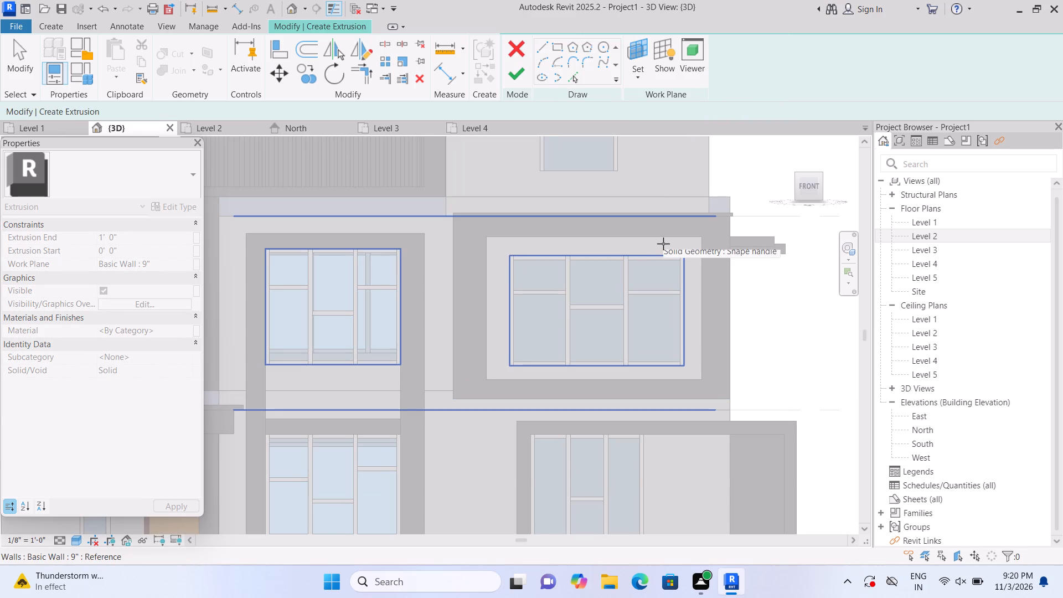
click(693, 243)
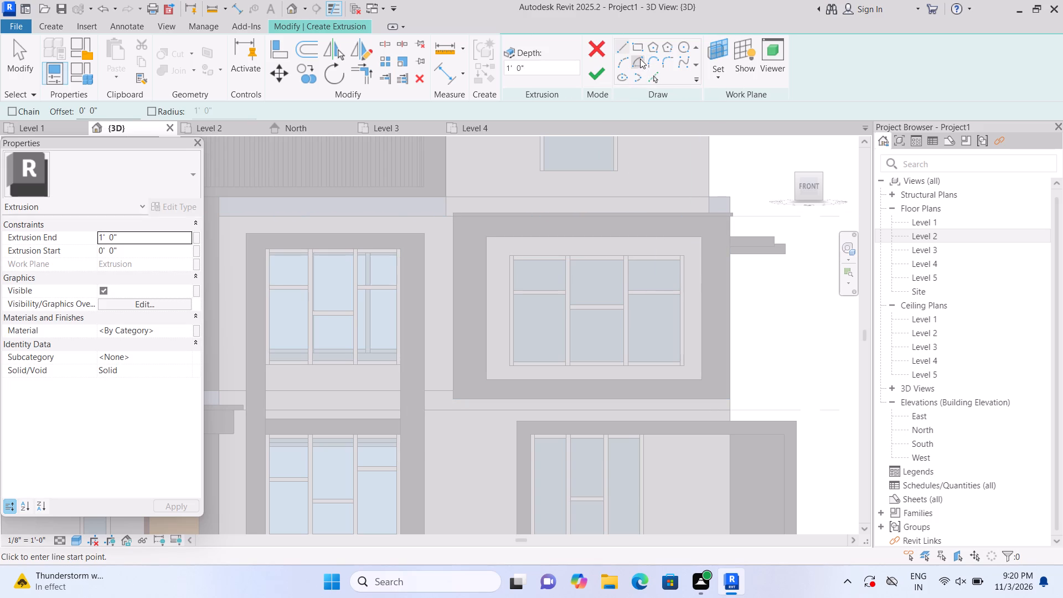
click(638, 37)
click(640, 44)
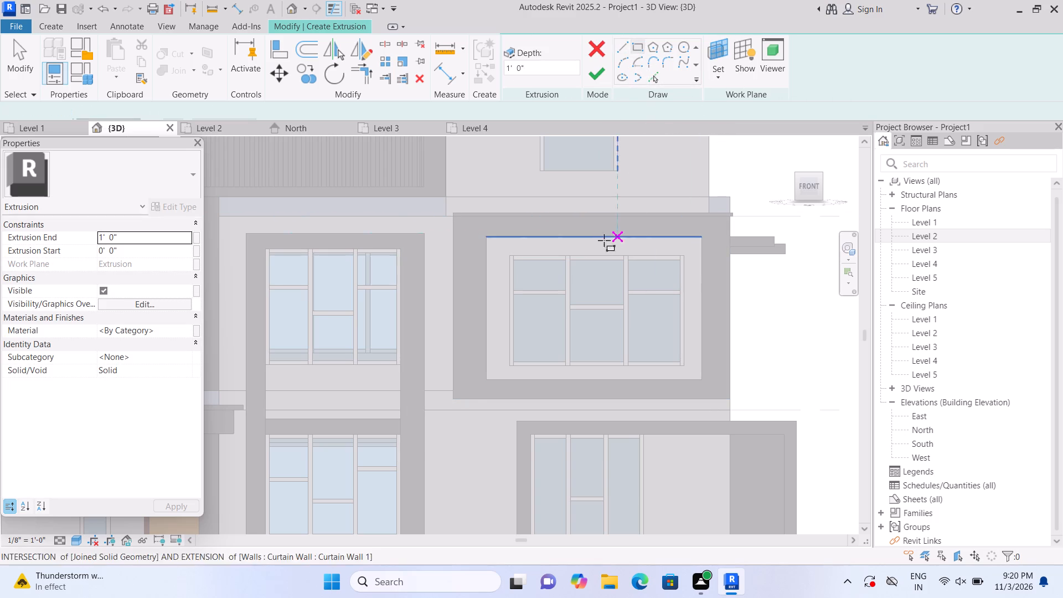
scroll(598, 245, up, 3)
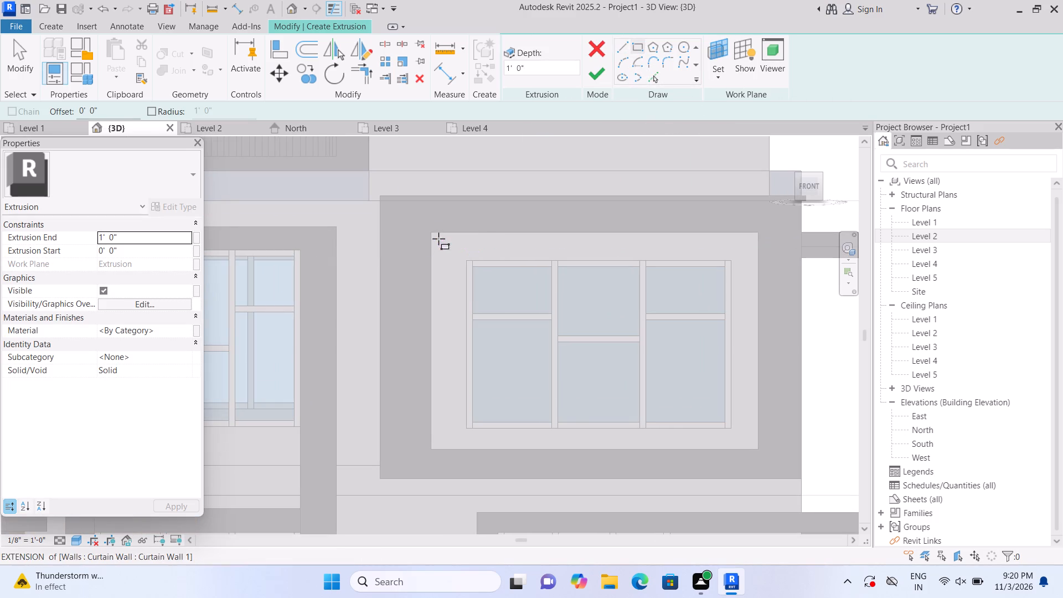
click(433, 234)
middle_drag(658, 255, 657, 255)
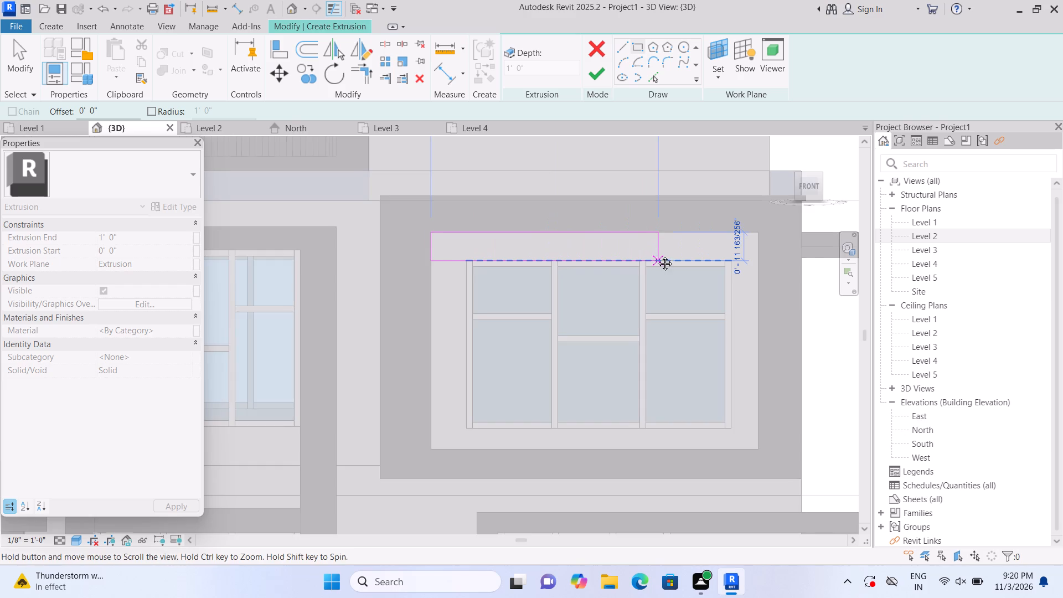
middle_drag(657, 255, 596, 260)
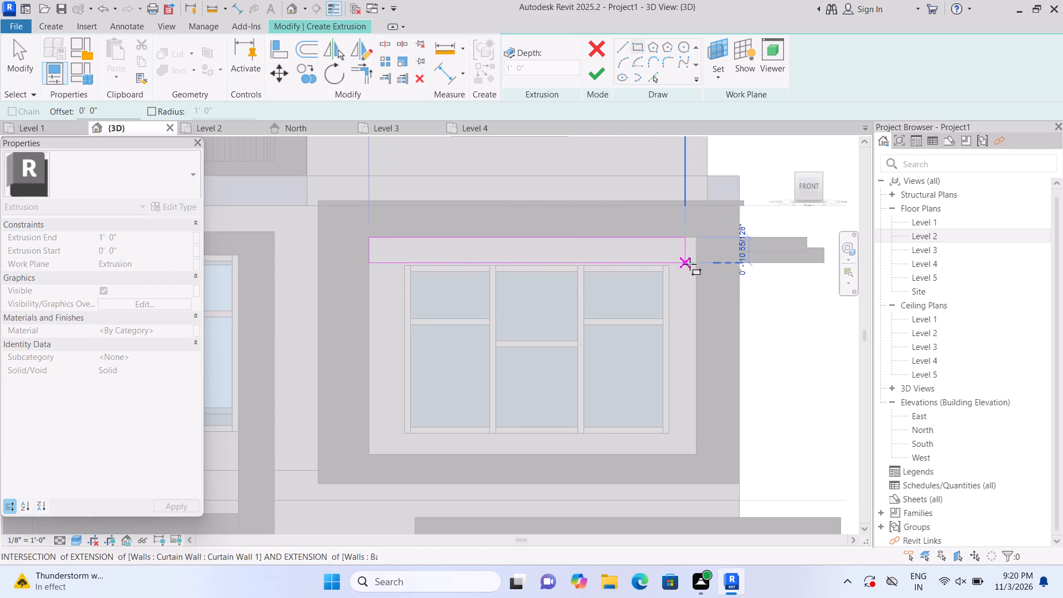
click(699, 267)
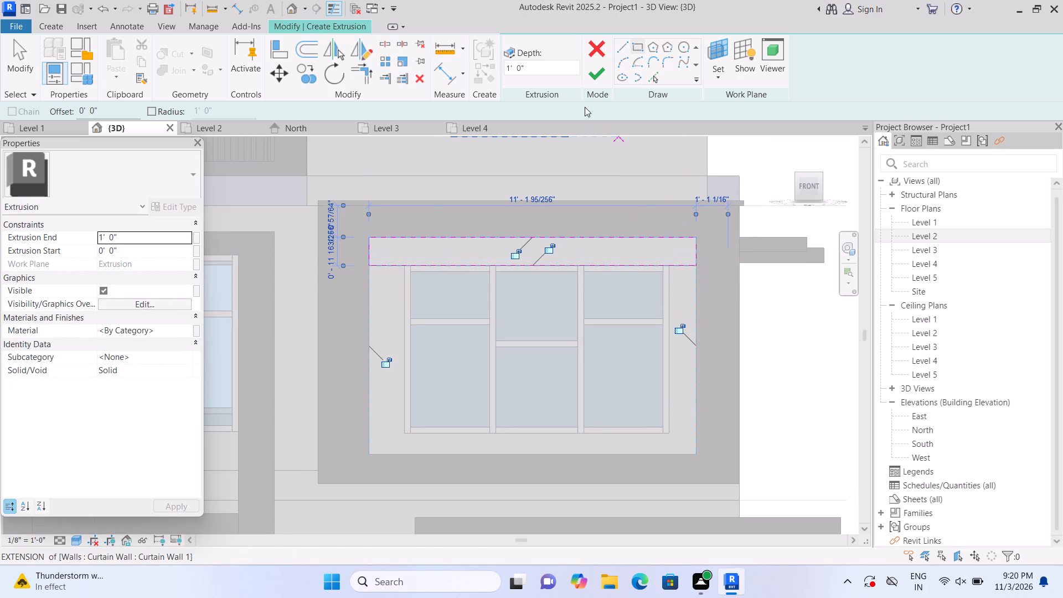
Set the extrusion end of the strip above the upper window to 2" and finish the extrusion.
click(155, 238)
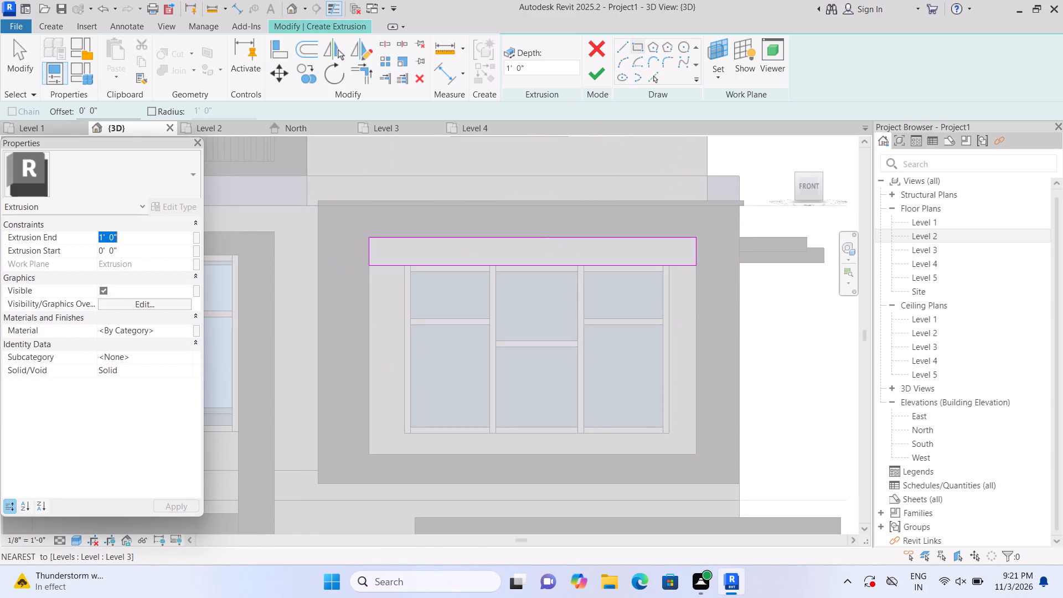
key(BackSpace)
text(2")
key(Return)
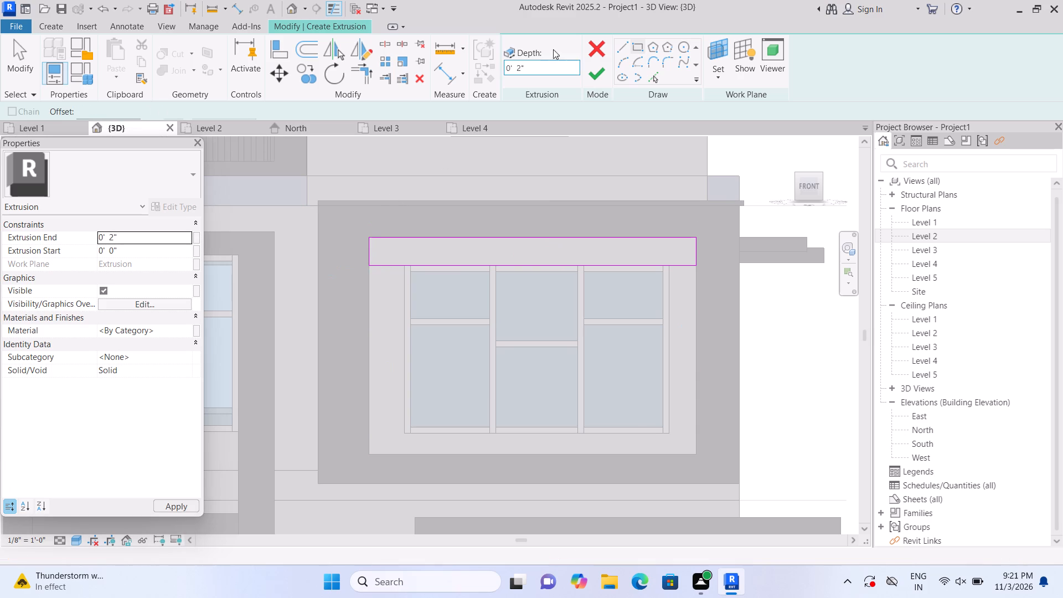
click(598, 78)
click(809, 365)
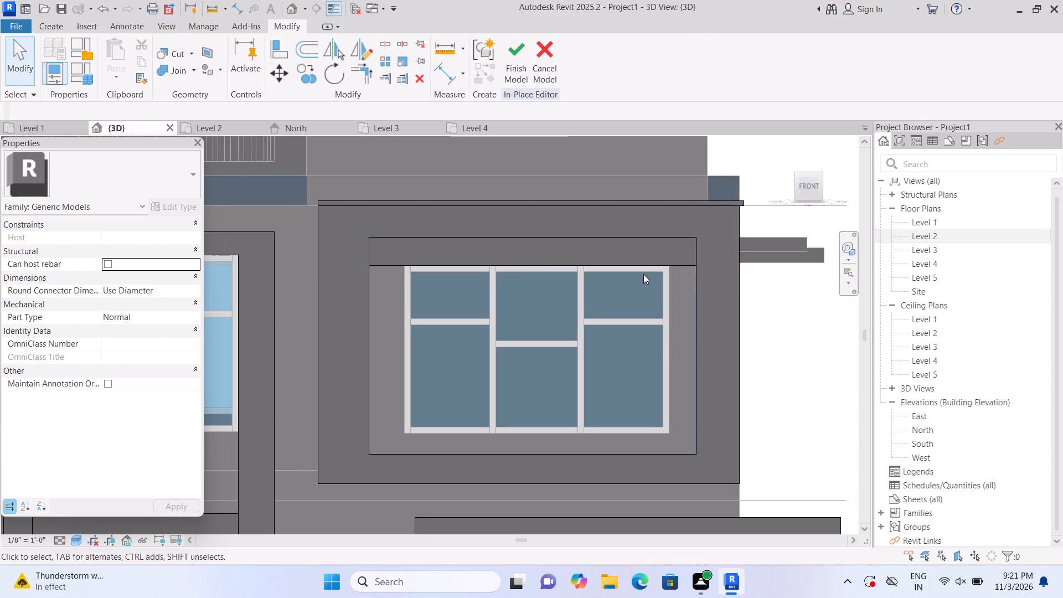
Extrude a 2" deep vertical strip about 6' 5" tall between the upper window and the frame on the building's outer-corner side.
click(56, 24)
click(126, 55)
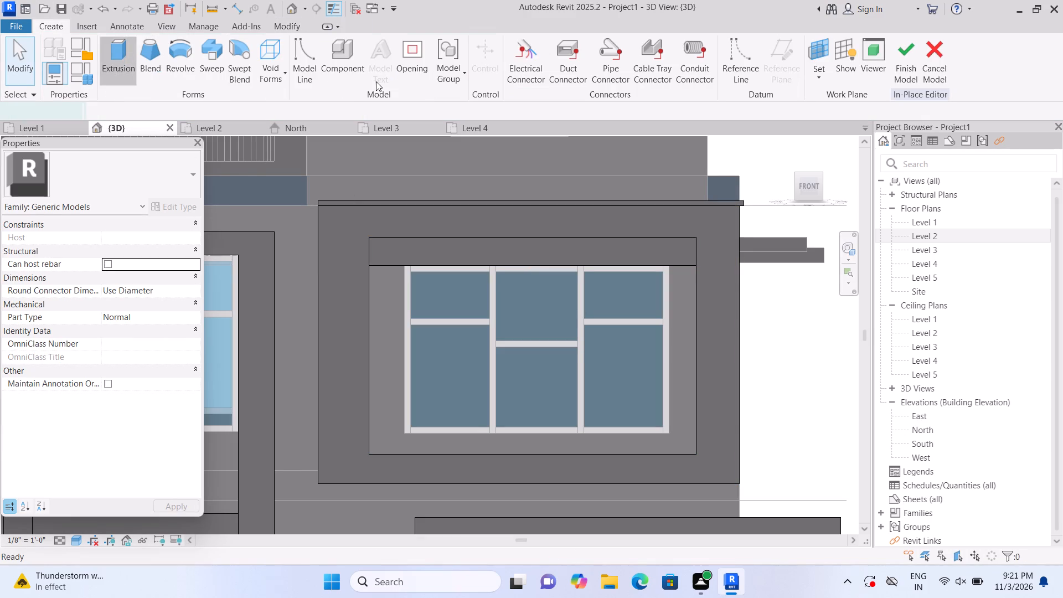
click(712, 81)
click(729, 117)
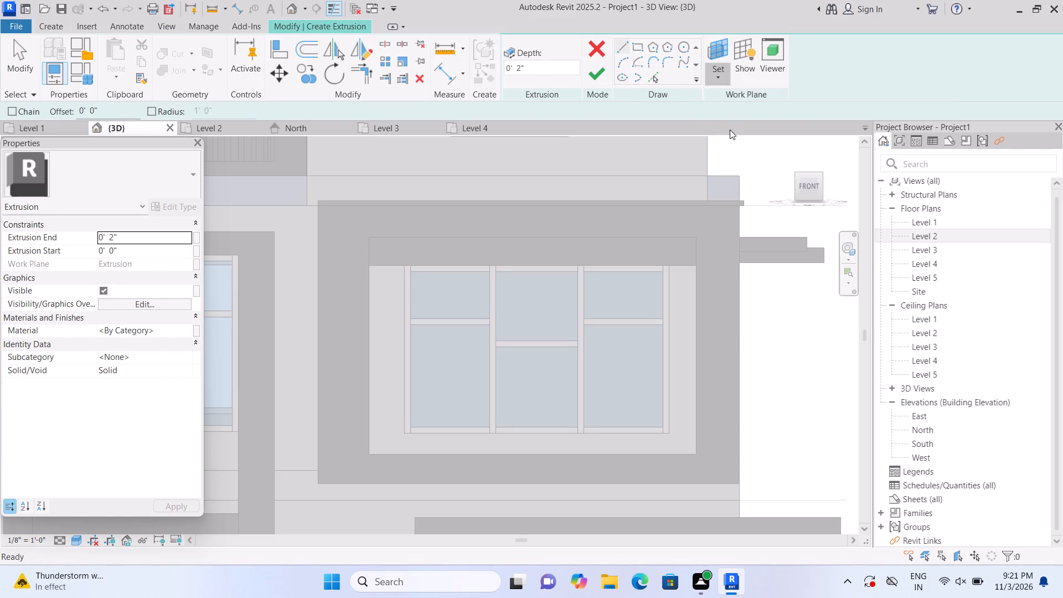
click(693, 316)
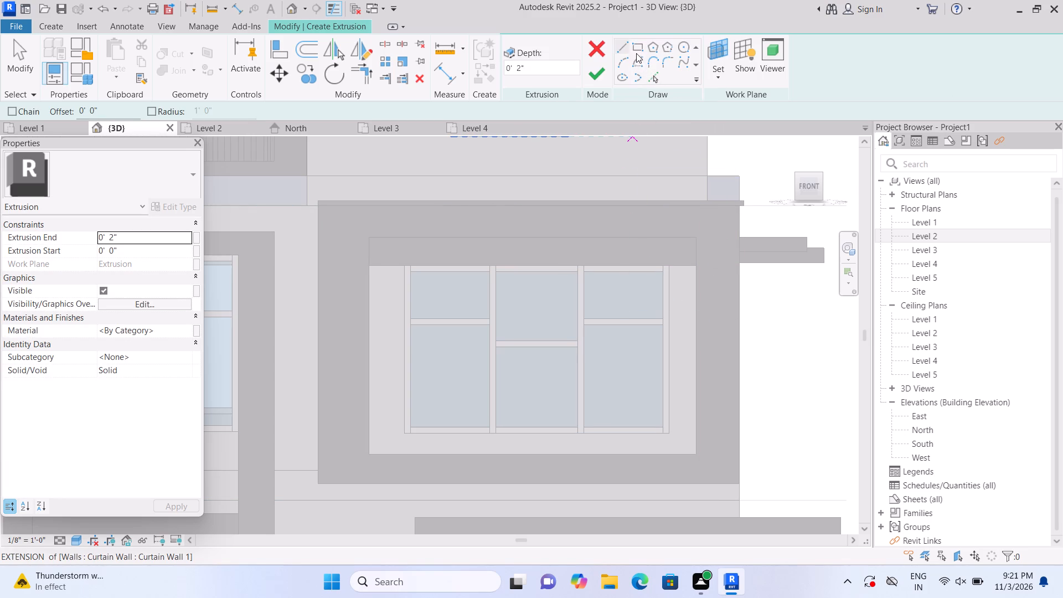
click(636, 48)
scroll(709, 328, up, 1)
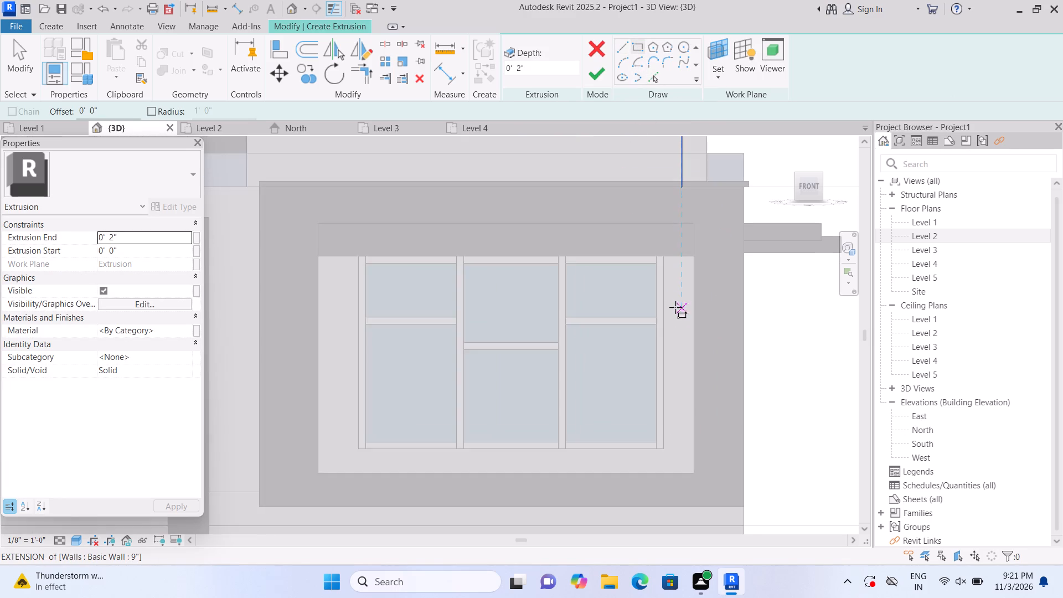
scroll(674, 307, up, 3)
scroll(663, 262, up, 1)
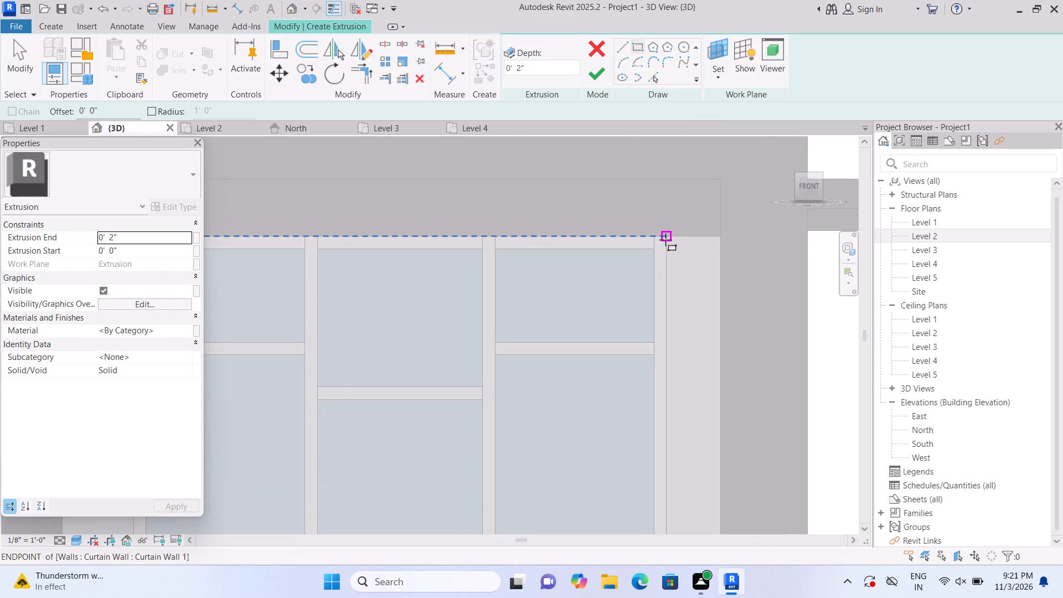
click(665, 240)
middle_drag(730, 391, 702, 282)
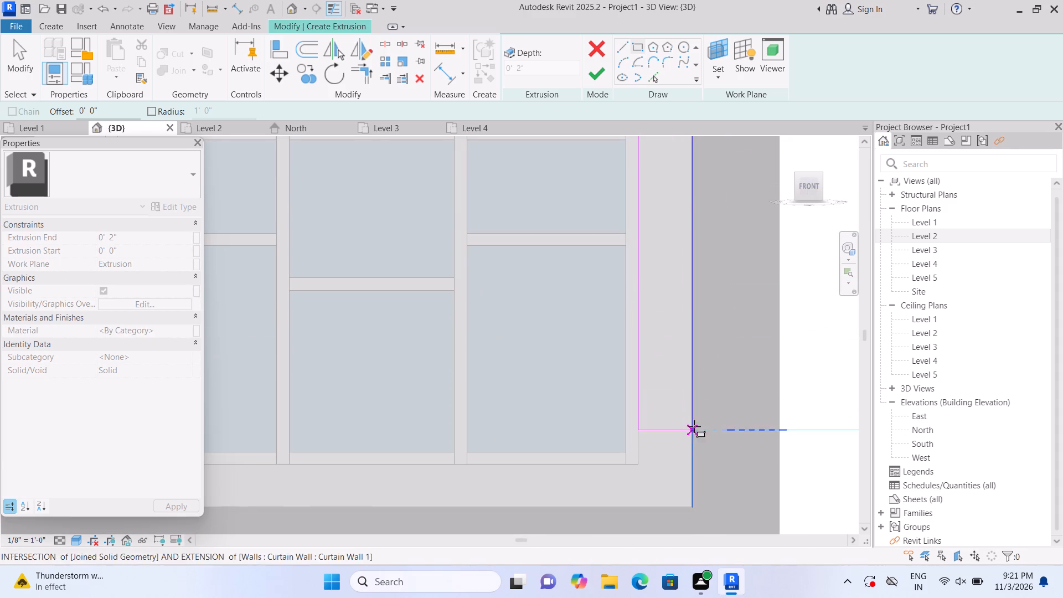
click(698, 506)
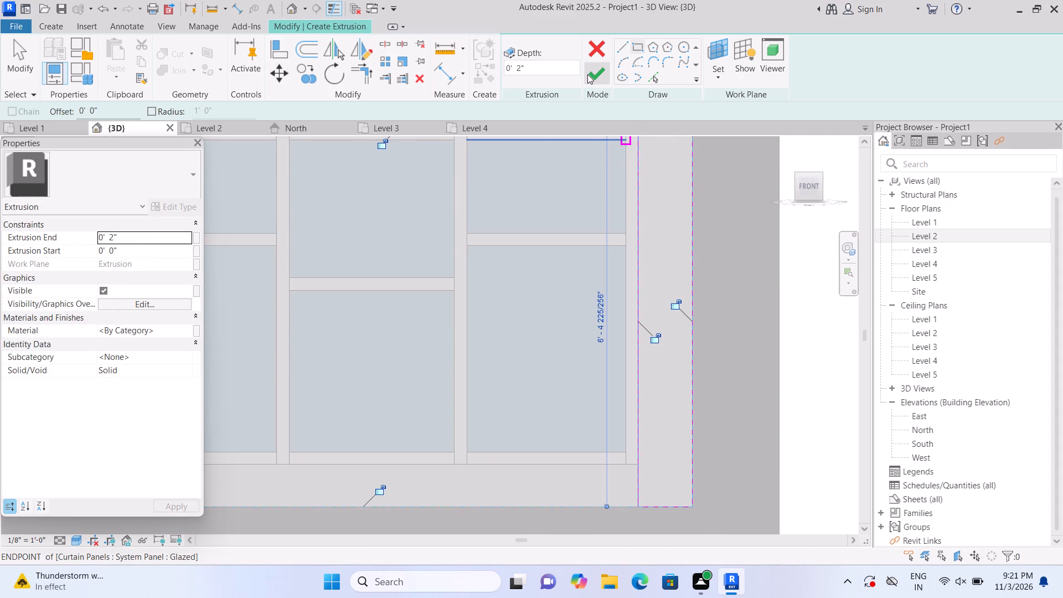
click(587, 74)
click(842, 365)
Extrude a 2" deep vertical strip about 1' 2 7/16" by 6' 4 7/8" between the upper window and the frame, opposite the outer-corner side.
scroll(839, 365, down, 2)
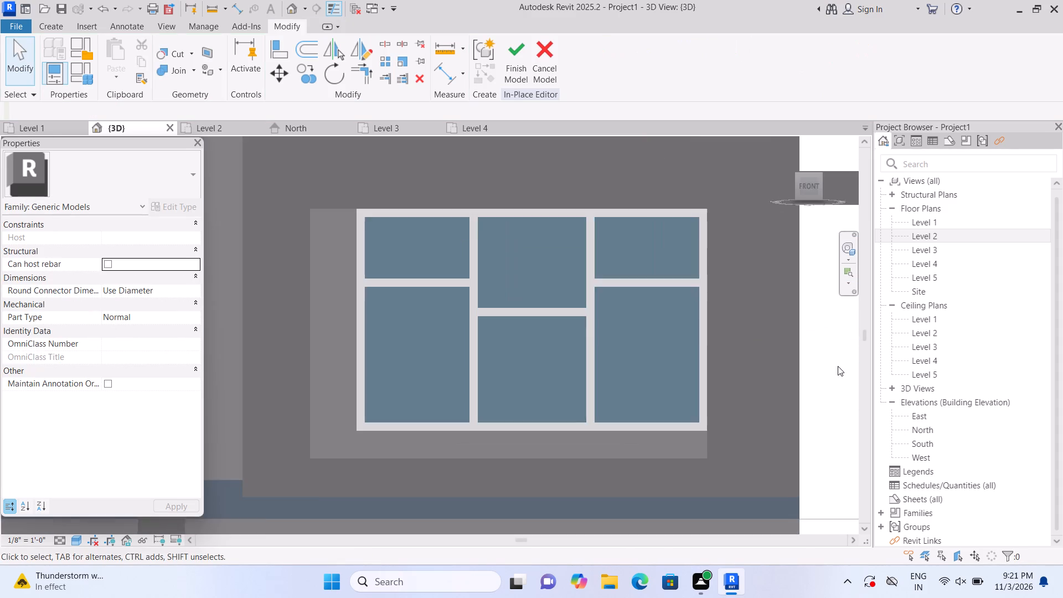
scroll(838, 366, down, 2)
middle_drag(801, 415, 776, 383)
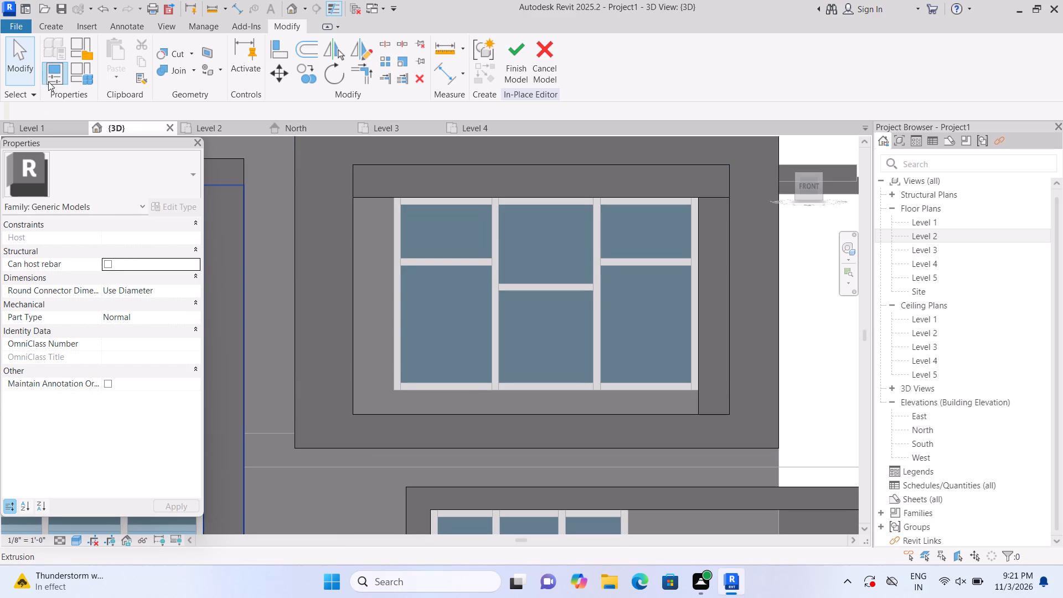
click(56, 27)
click(122, 67)
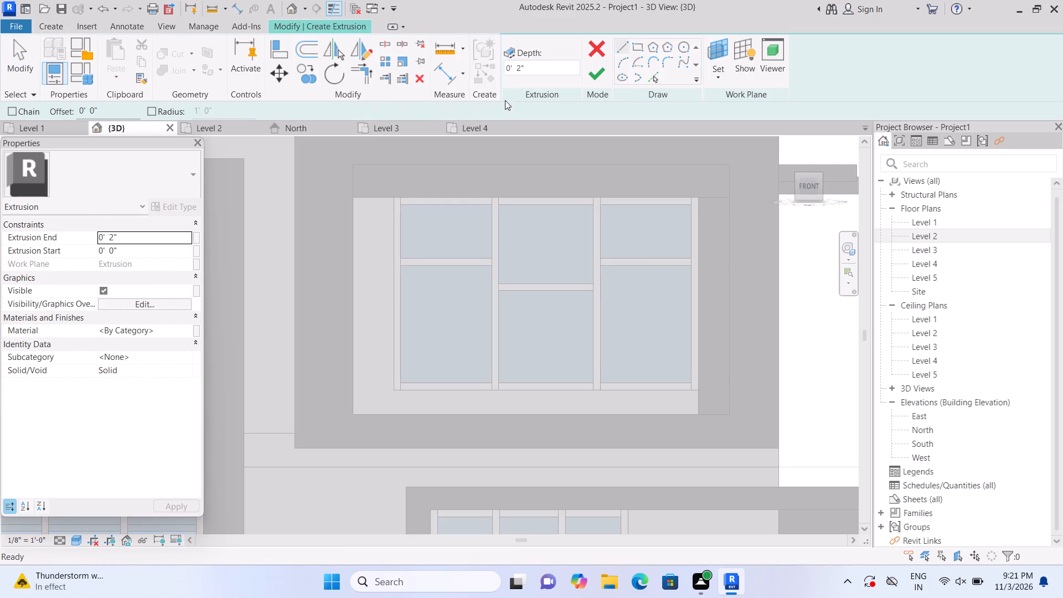
click(713, 83)
click(728, 126)
scroll(477, 329, up, 1)
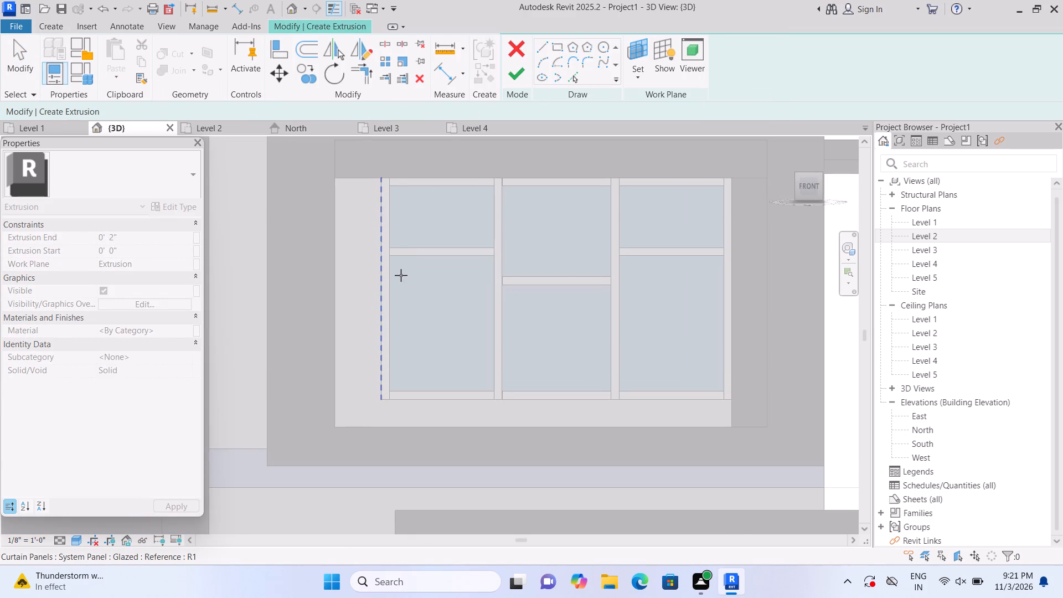
scroll(401, 275, down, 2)
middle_drag(375, 282, 396, 321)
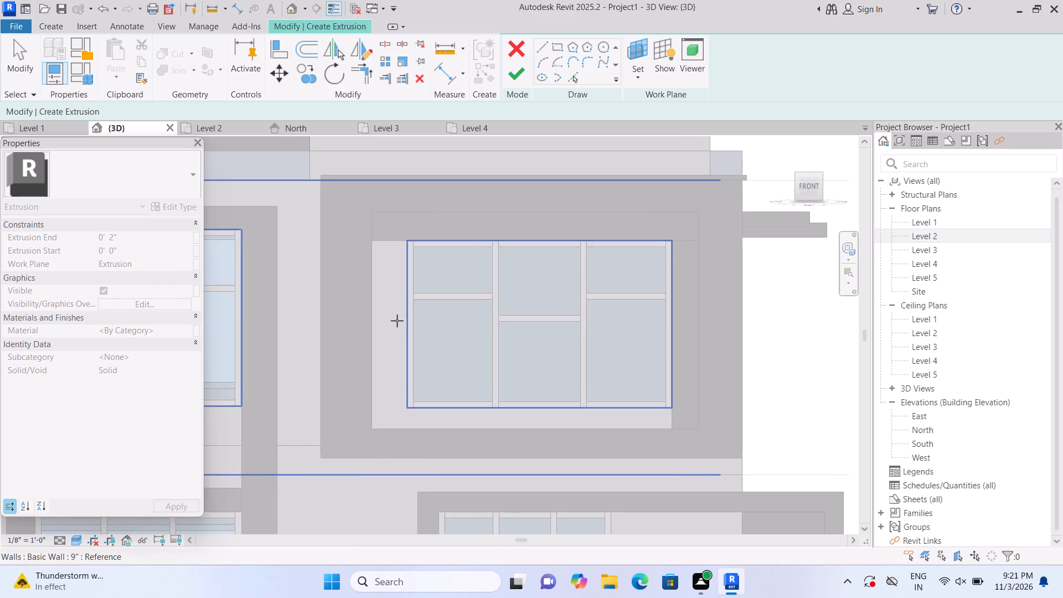
double_click(373, 302)
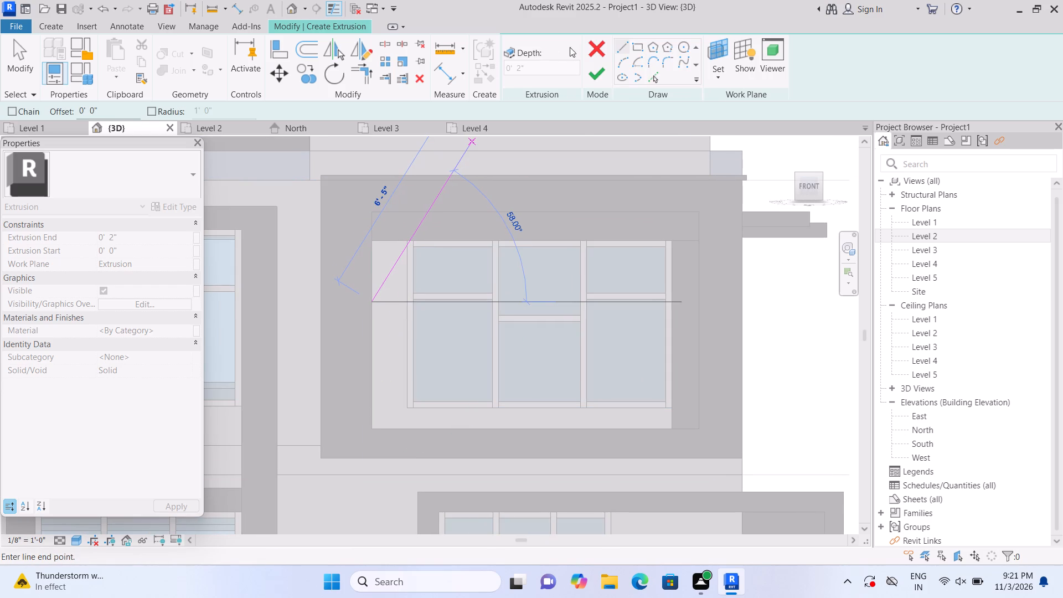
click(631, 50)
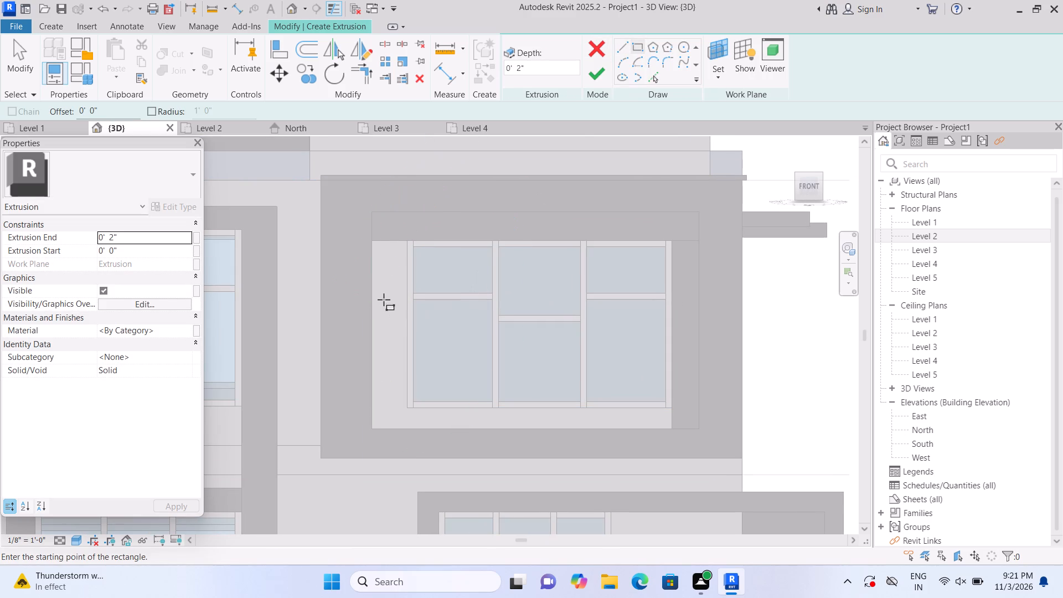
scroll(384, 300, up, 1)
click(373, 233)
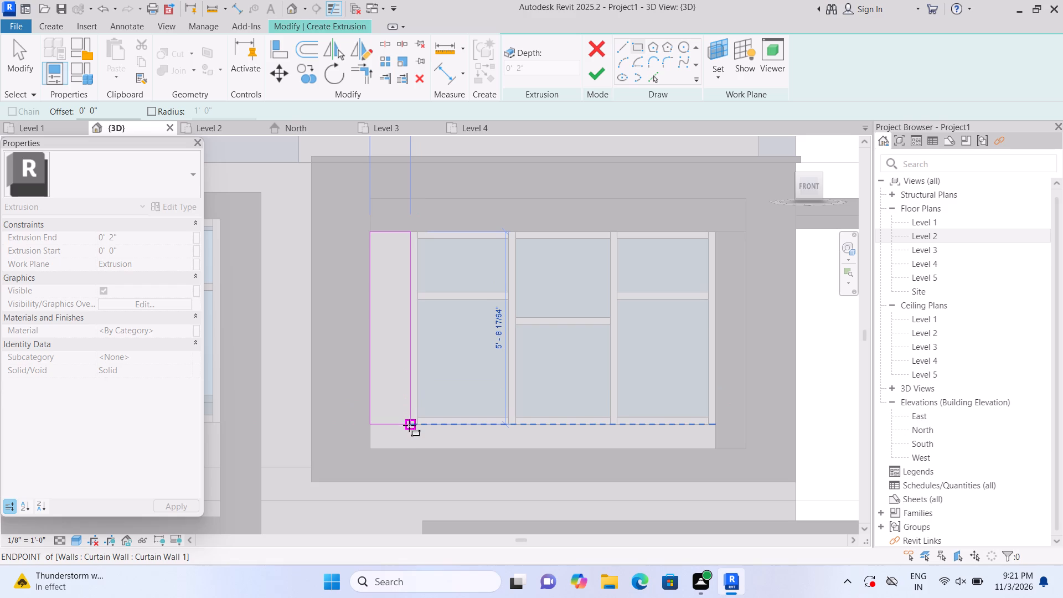
click(412, 444)
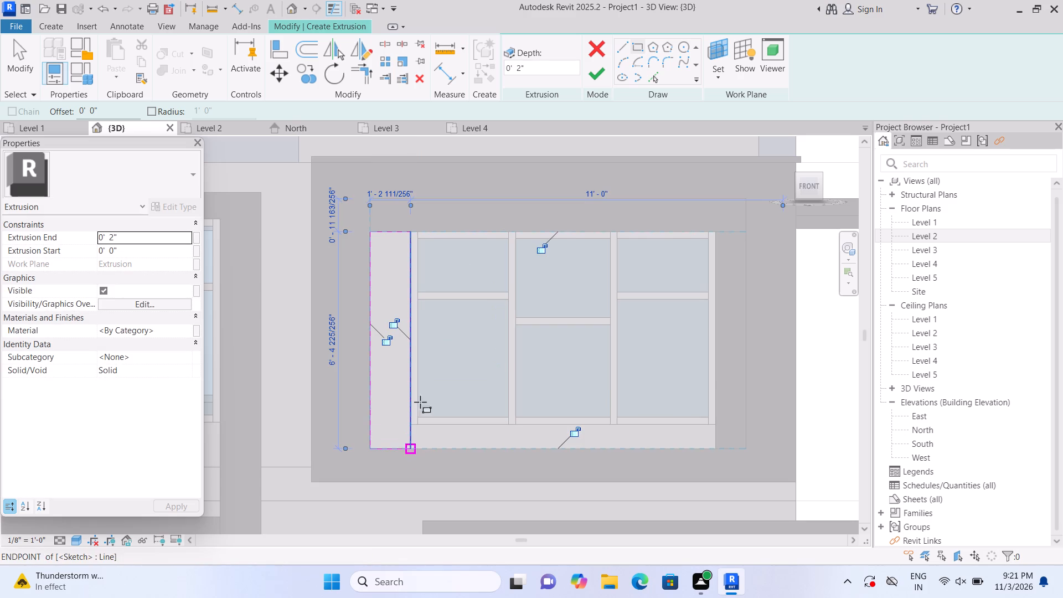
click(591, 73)
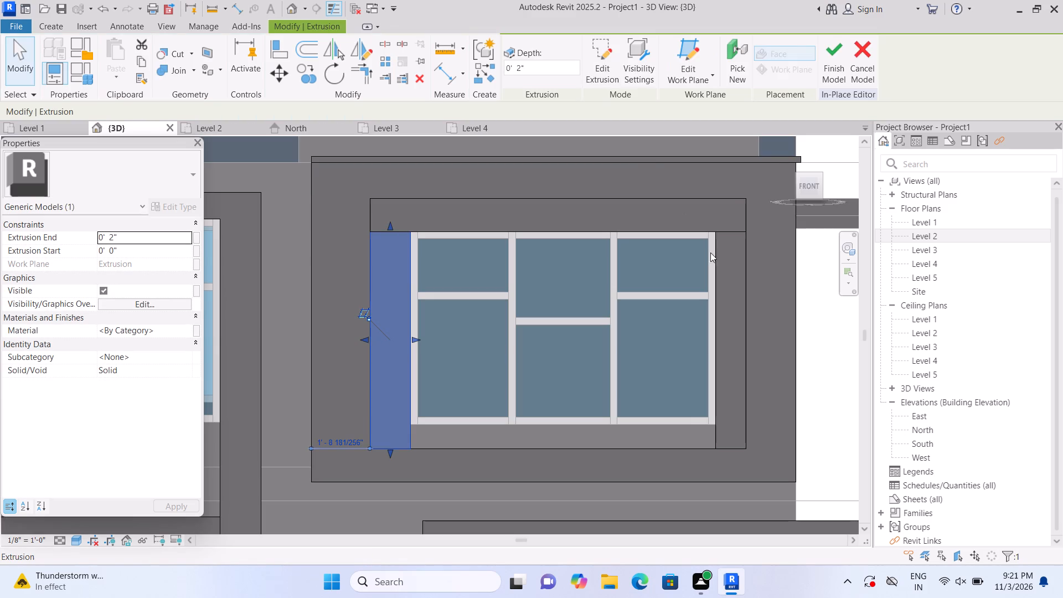
click(824, 352)
Extrude a 2" deep horizontal strip about 9' 0" by 8 5/8" between the upper window's bottom and the frame.
scroll(822, 352, up, 1)
middle_drag(795, 350, 784, 339)
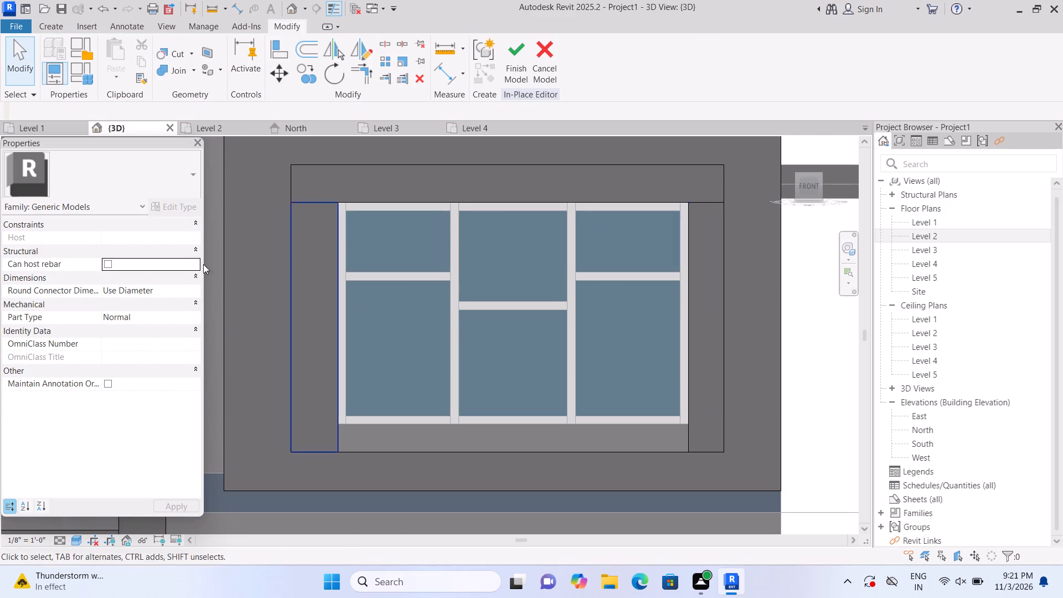
click(43, 27)
click(108, 65)
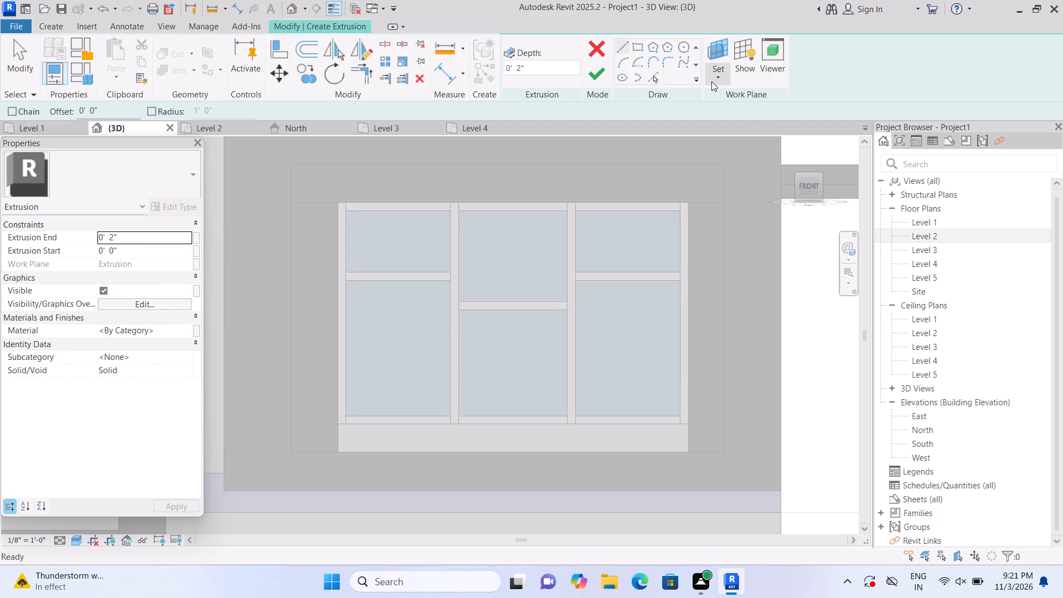
click(711, 81)
click(732, 131)
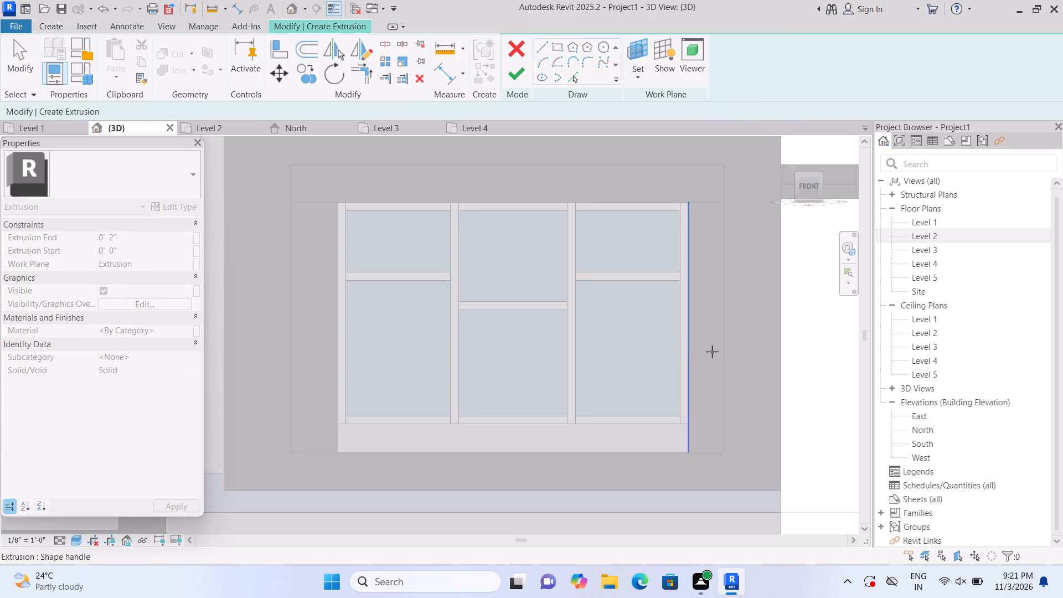
click(762, 330)
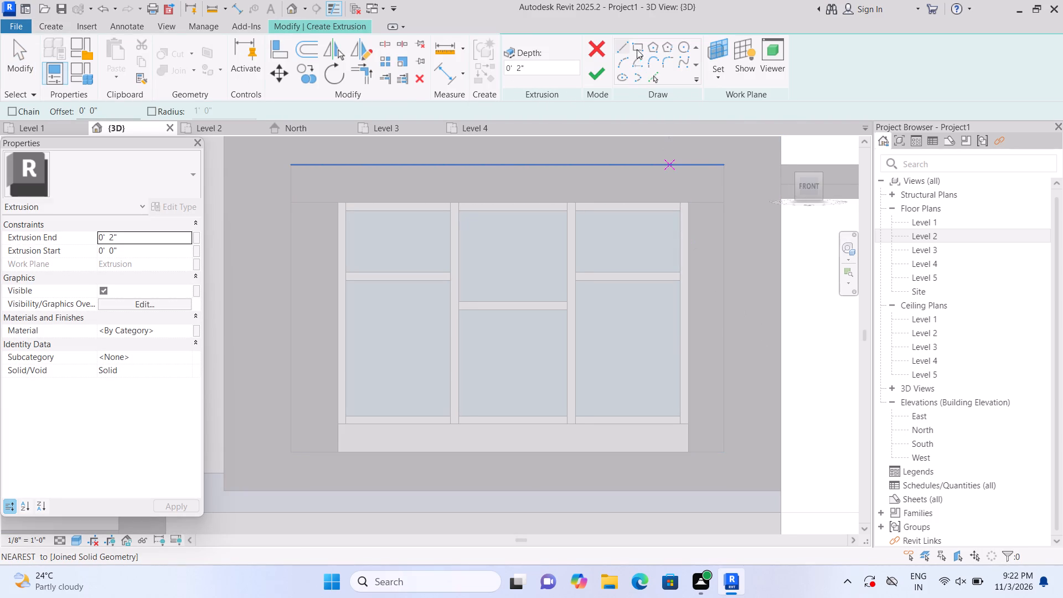
click(638, 43)
scroll(490, 512, up, 2)
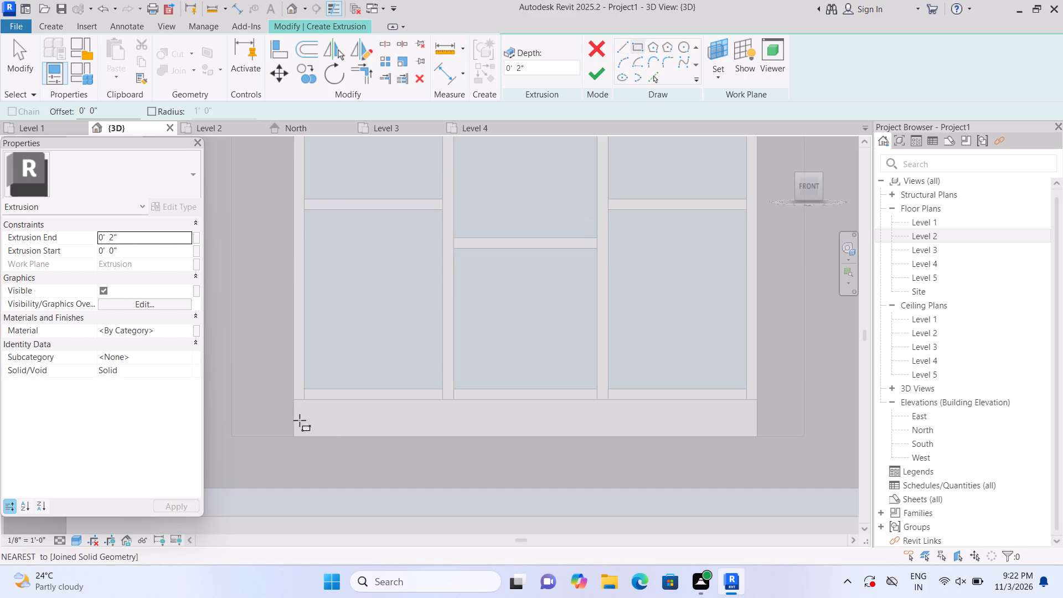
click(288, 400)
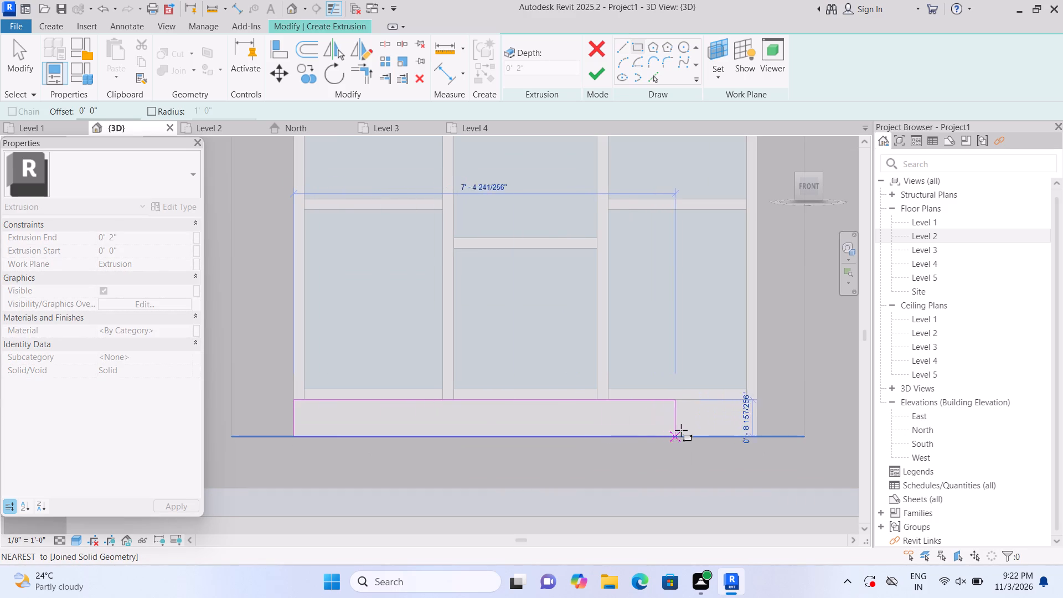
click(755, 431)
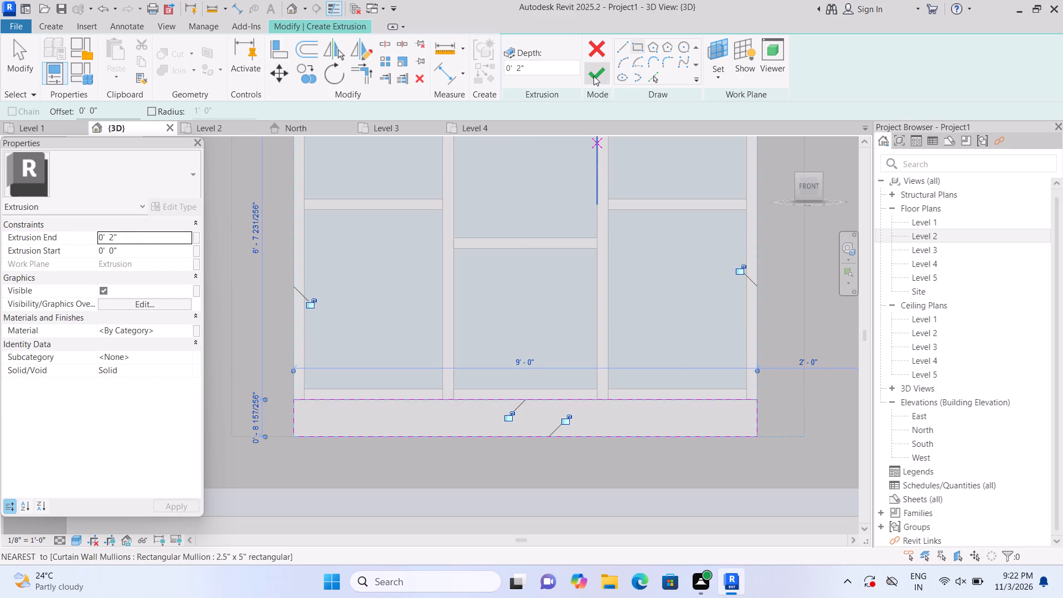
click(594, 76)
scroll(736, 307, down, 5)
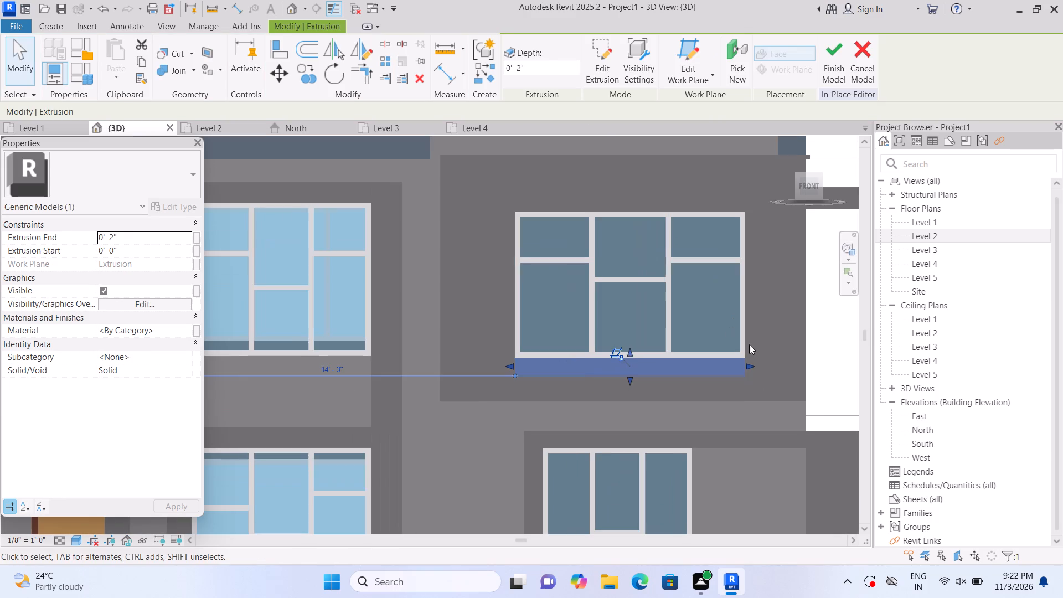
click(831, 355)
Join the top, side and bottom strips around the upper window into one solid.
scroll(826, 356, up, 1)
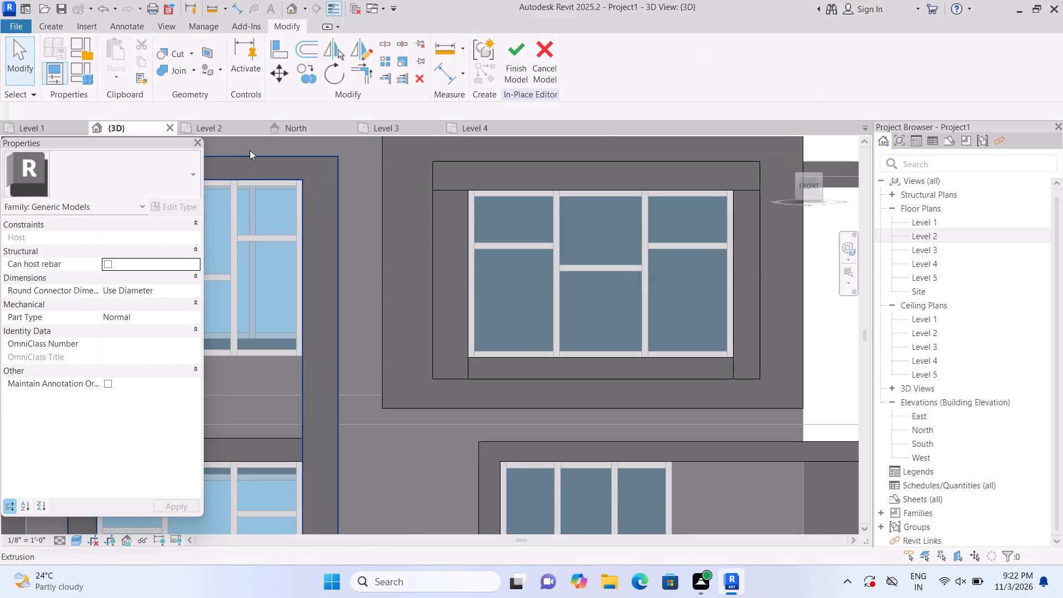
click(195, 72)
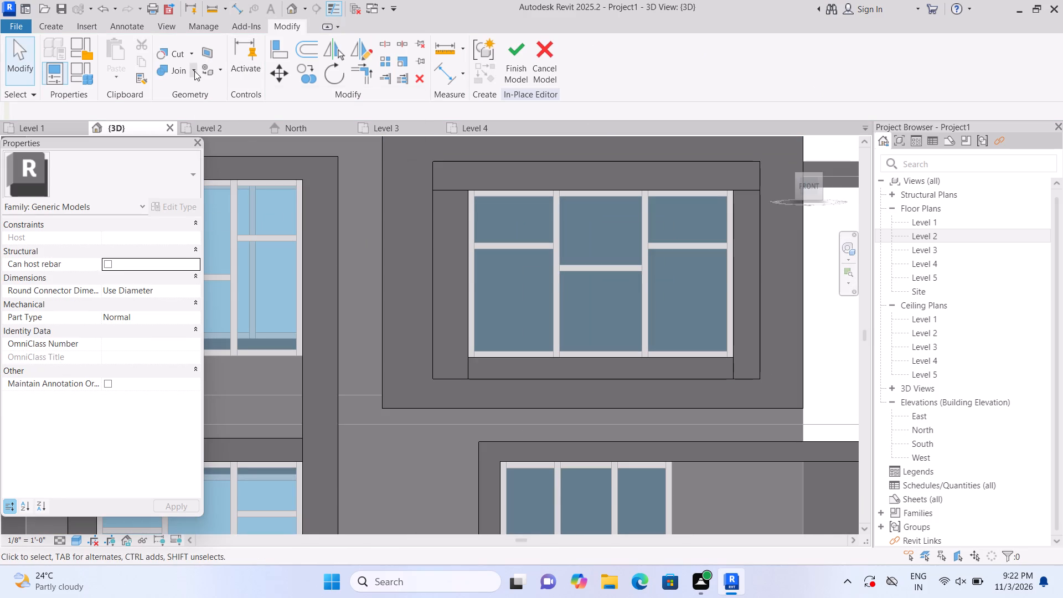
click(201, 95)
click(452, 214)
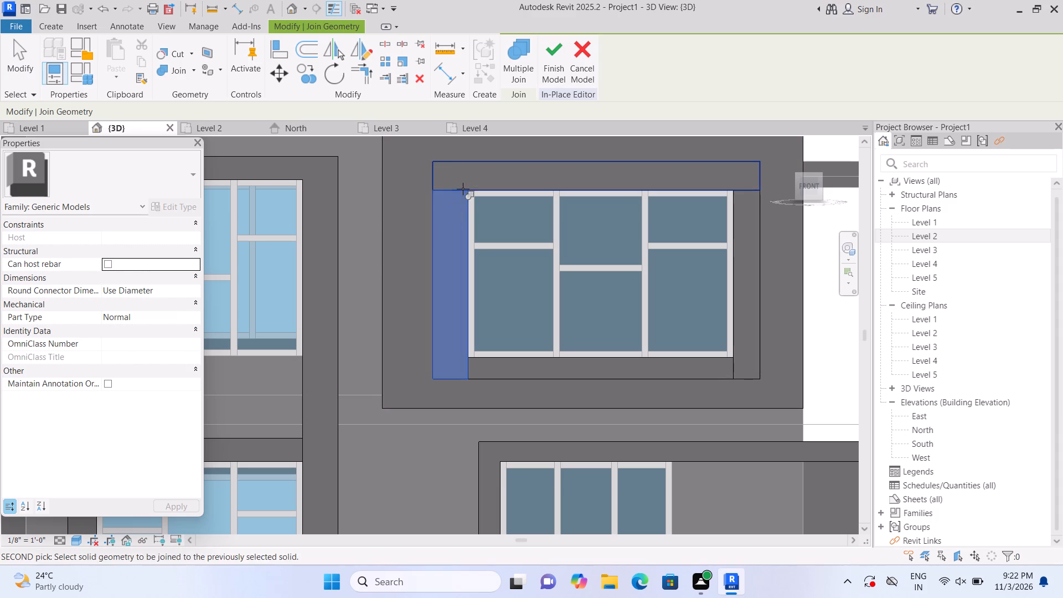
double_click(466, 177)
click(753, 218)
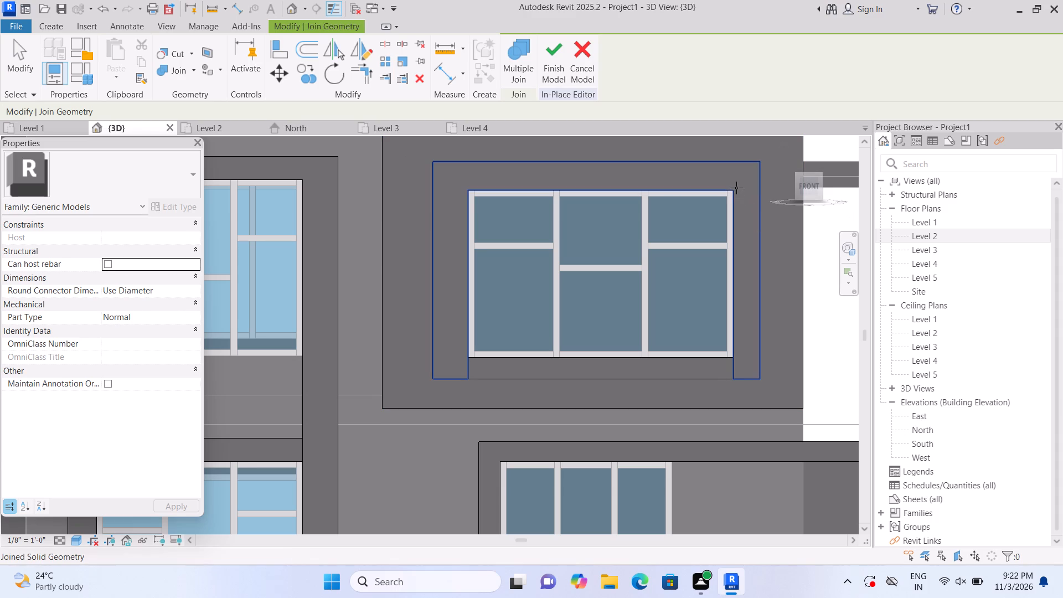
click(723, 377)
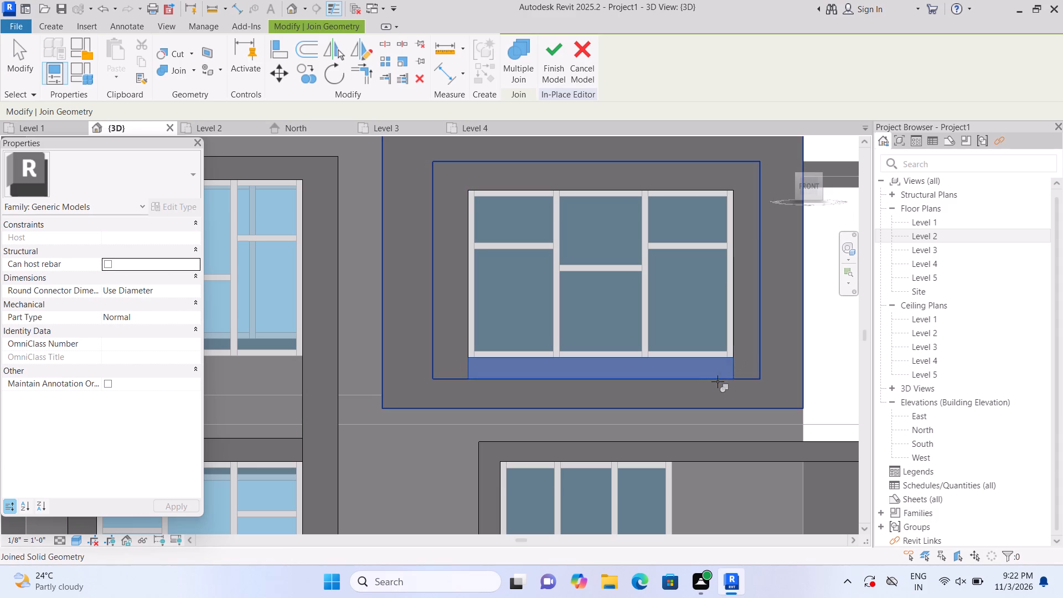
click(756, 368)
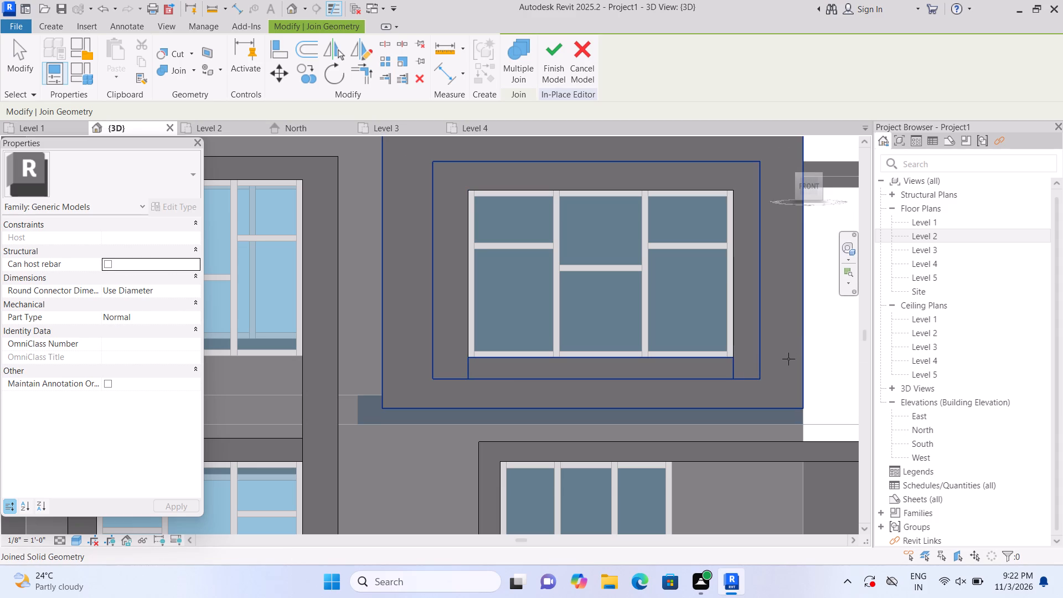
key(Escape)
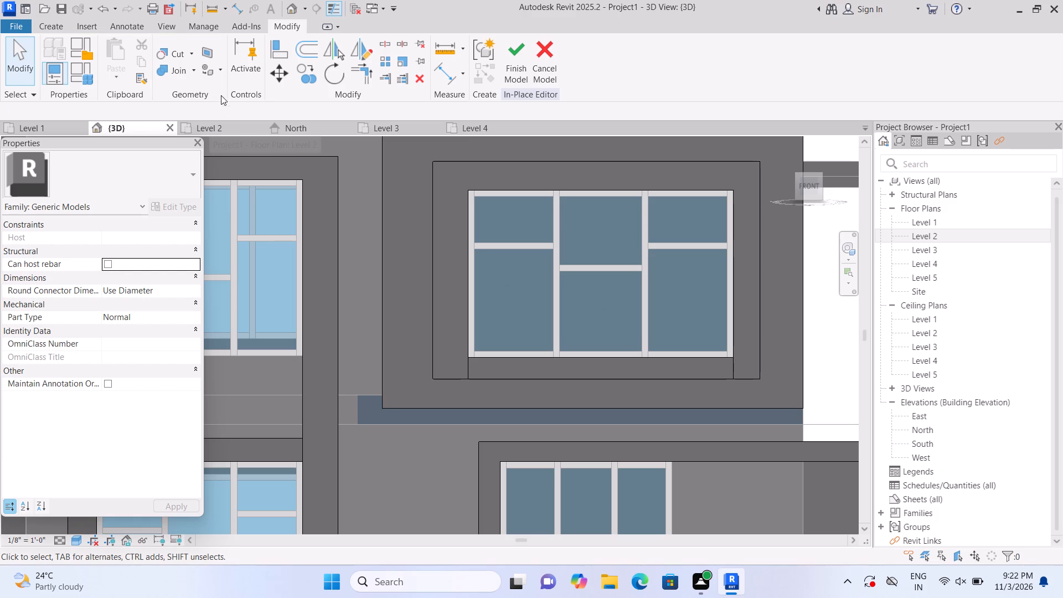
click(195, 71)
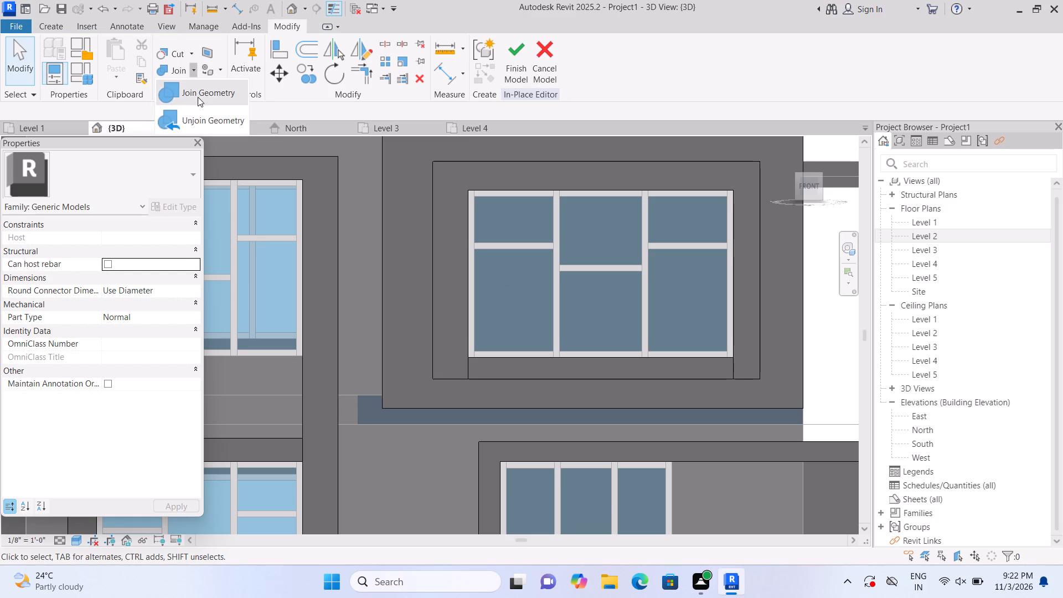
click(198, 97)
click(463, 274)
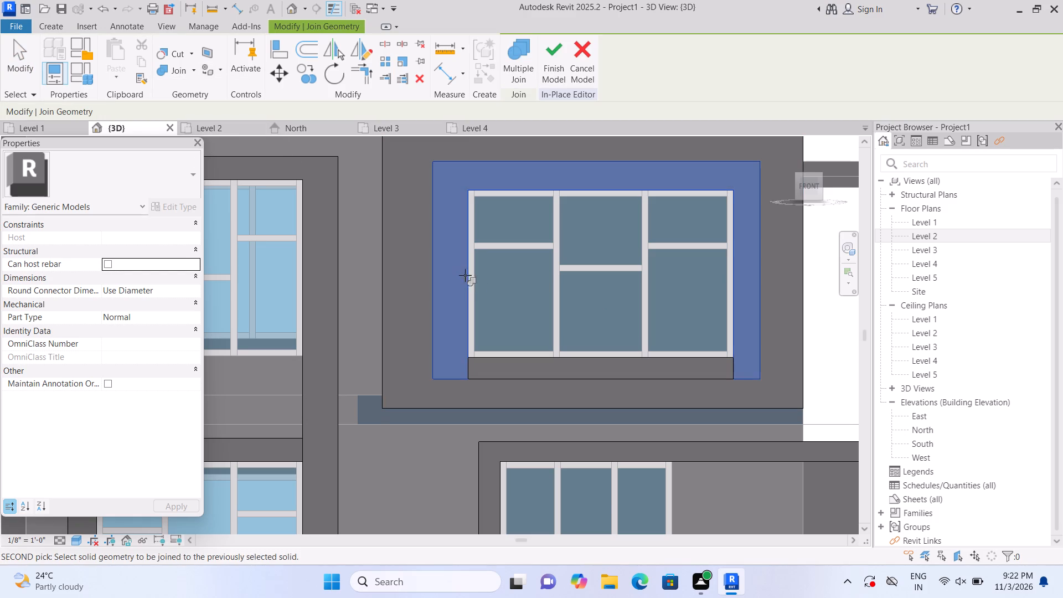
click(538, 375)
Extrude a 2" deep panel about 7' 3" by 8' 1 5/8" from the wall face, between the ground-floor window and the frame's outer-corner side.
scroll(709, 396, down, 3)
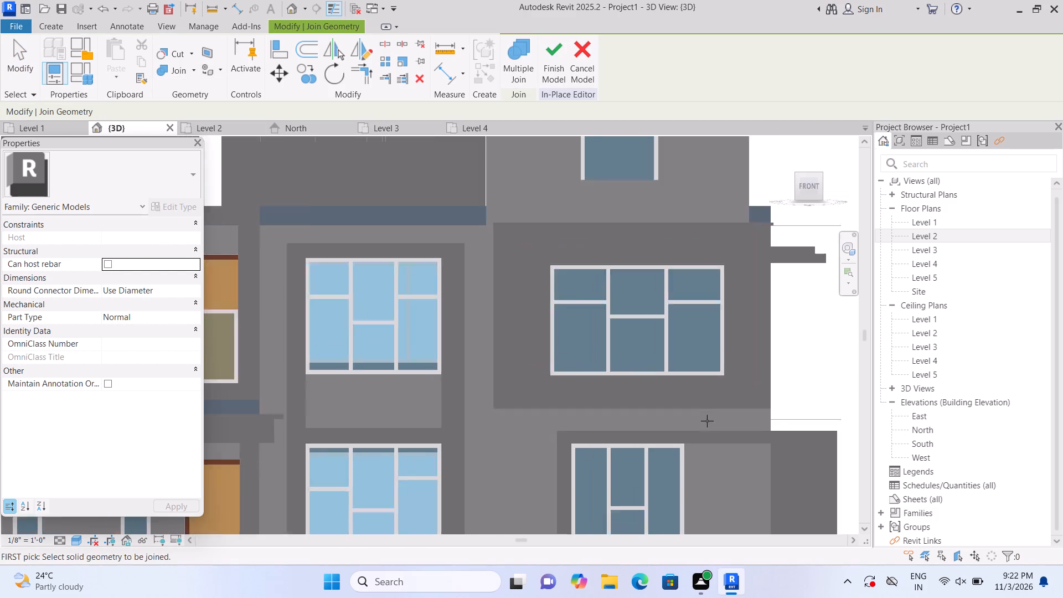
scroll(707, 421, down, 1)
middle_drag(525, 495, 437, 362)
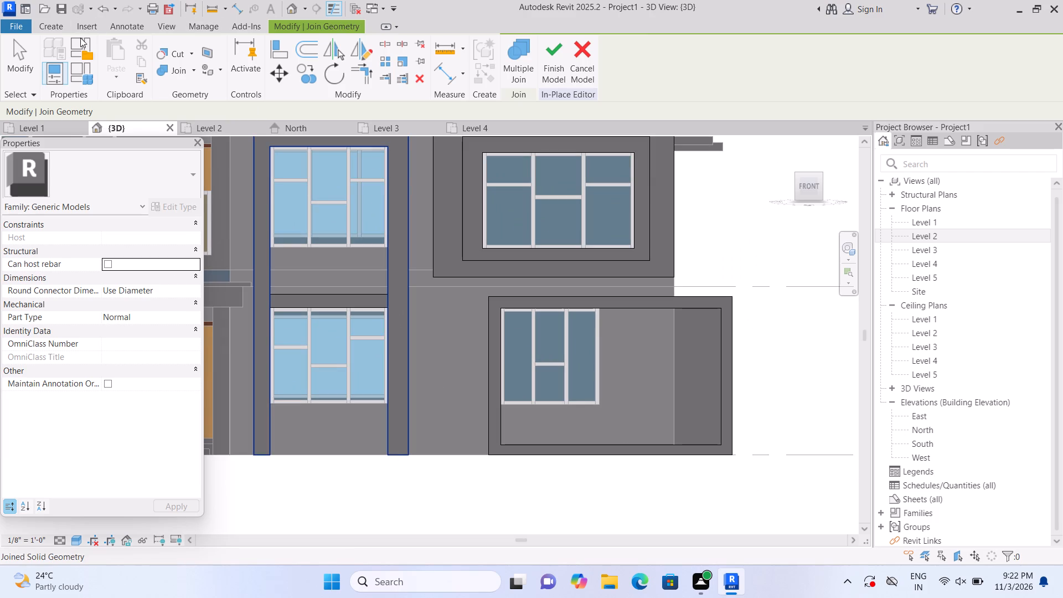
click(59, 23)
click(116, 54)
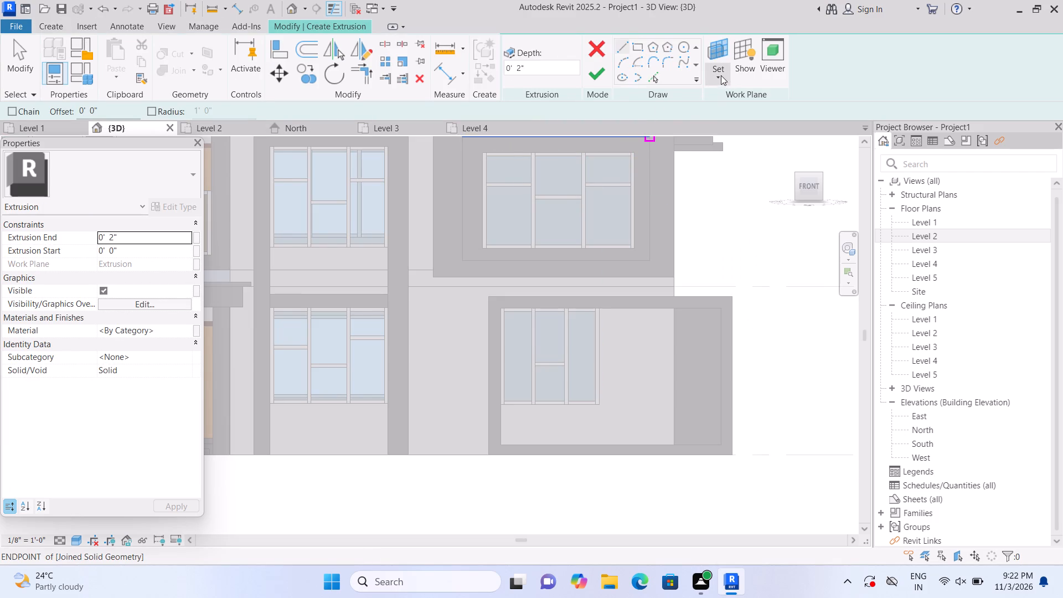
click(721, 75)
click(730, 126)
scroll(626, 453, up, 2)
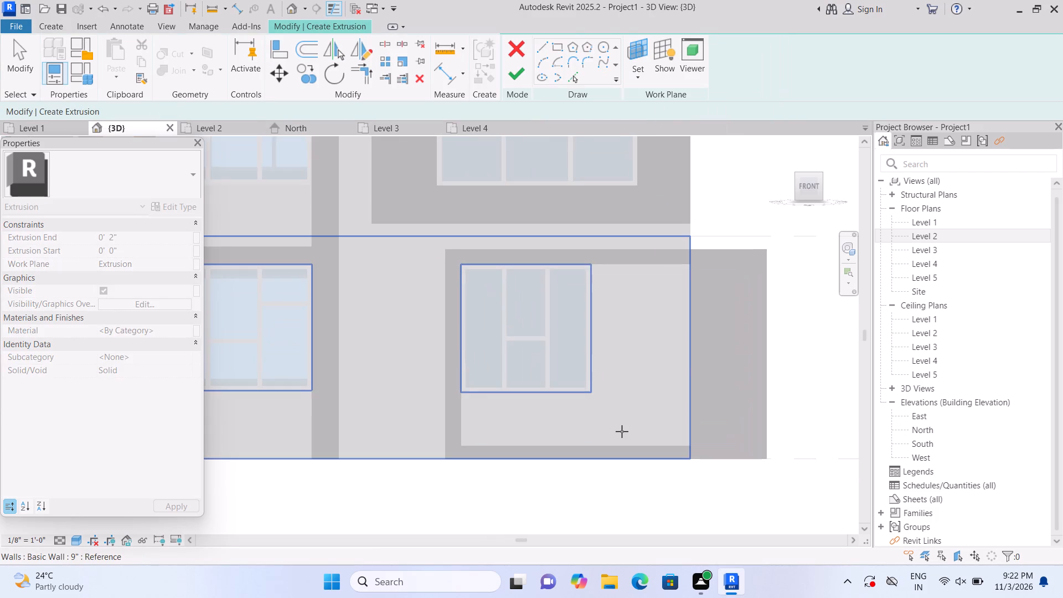
double_click(657, 419)
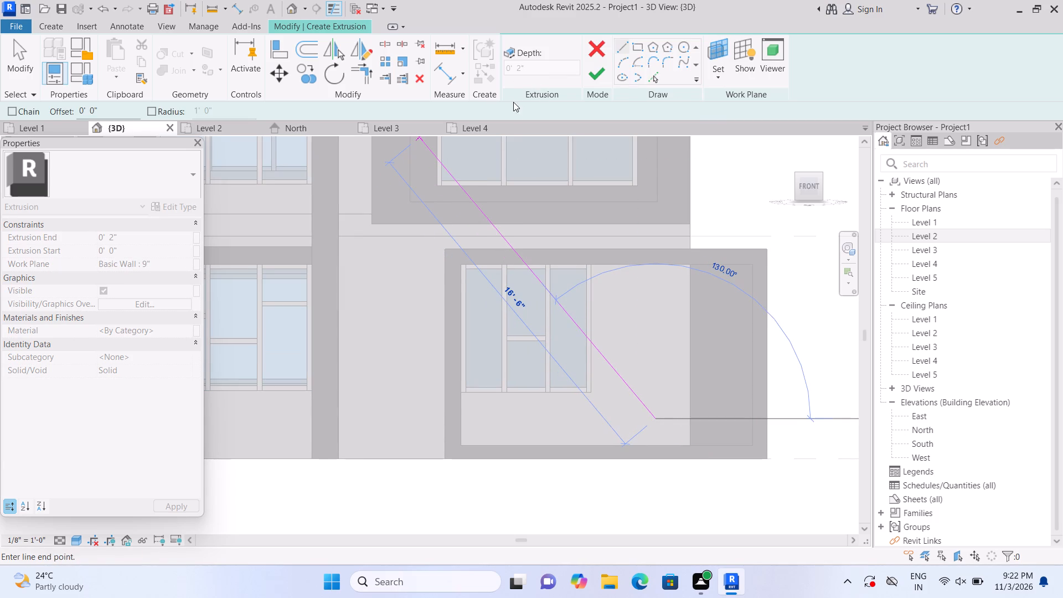
click(642, 51)
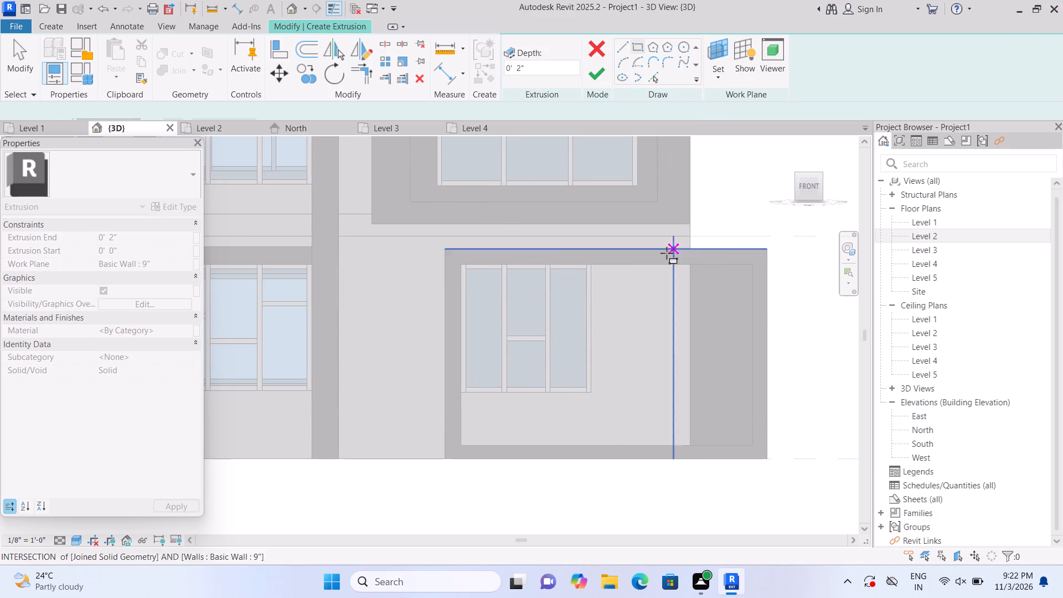
middle_drag(631, 279, 587, 247)
scroll(593, 259, up, 1)
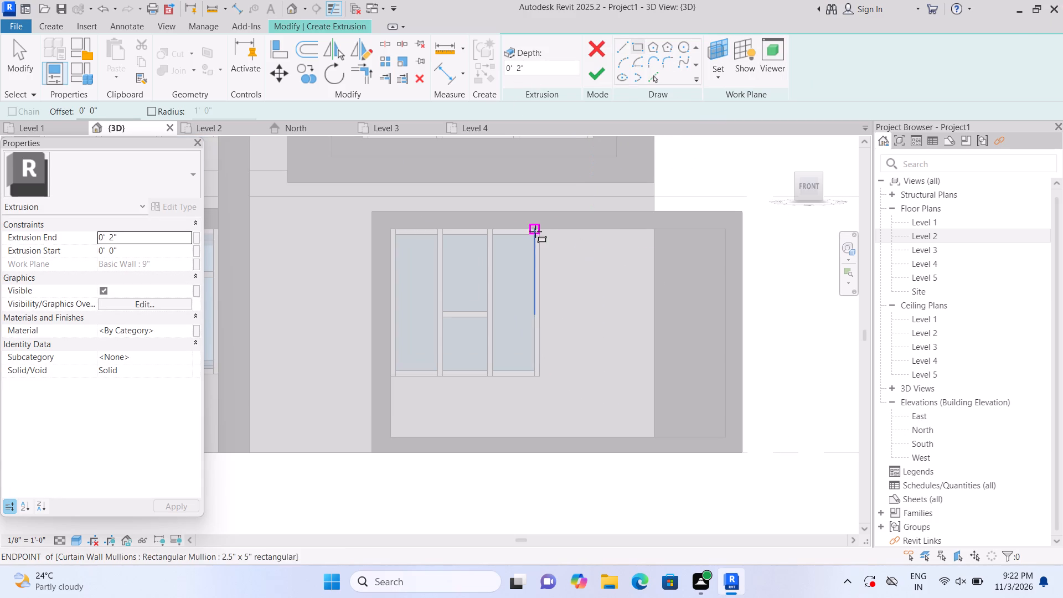
click(543, 228)
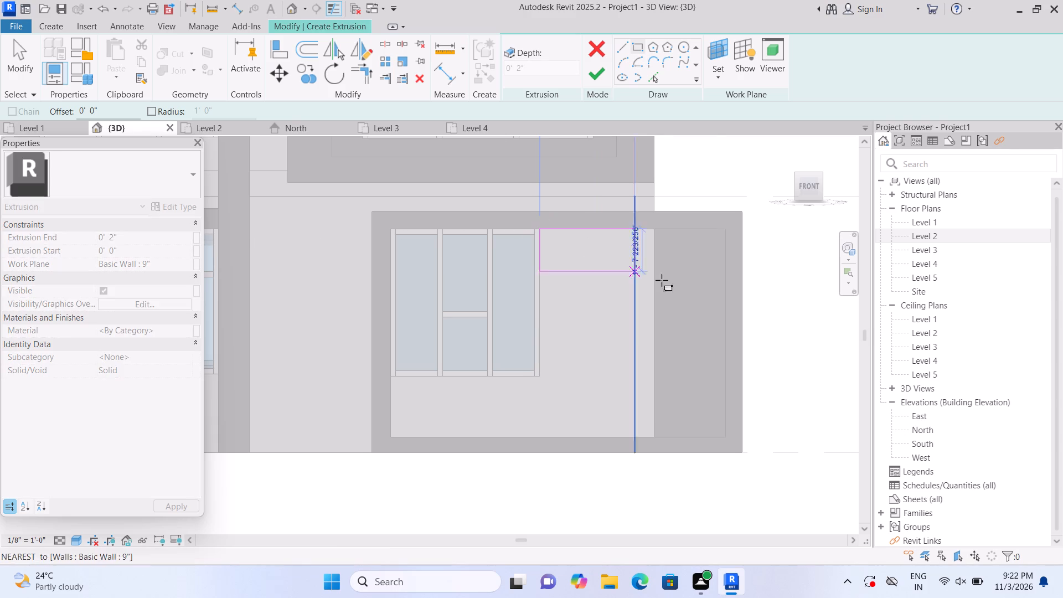
click(730, 432)
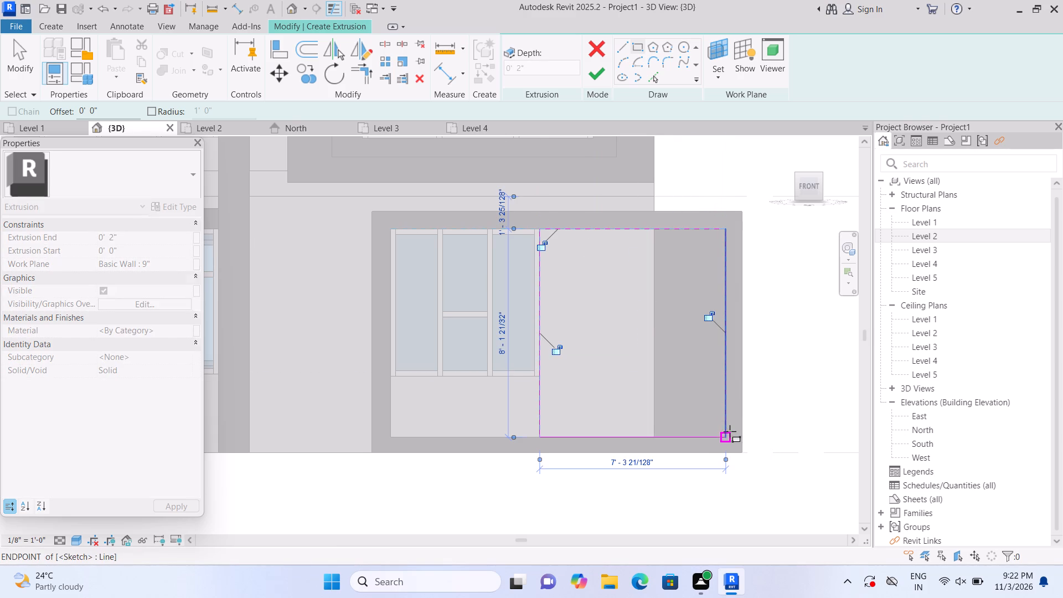
click(597, 83)
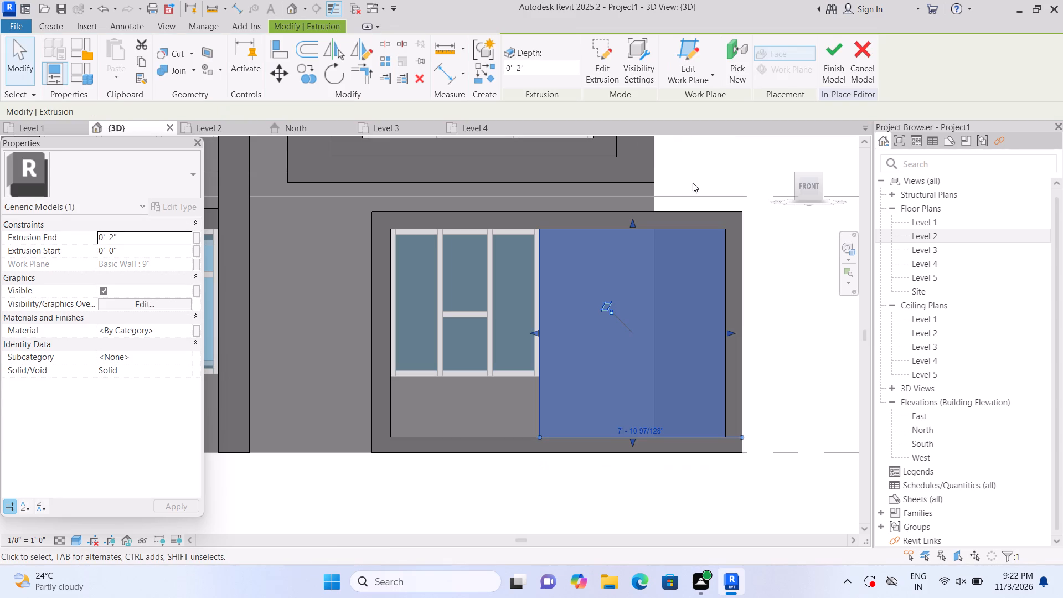
double_click(693, 183)
Extrude a 2" deep panel about 5' 10" by 2' 4 3/4" from the wall face, between the ground-floor window's bottom and the frame.
scroll(694, 182, down, 1)
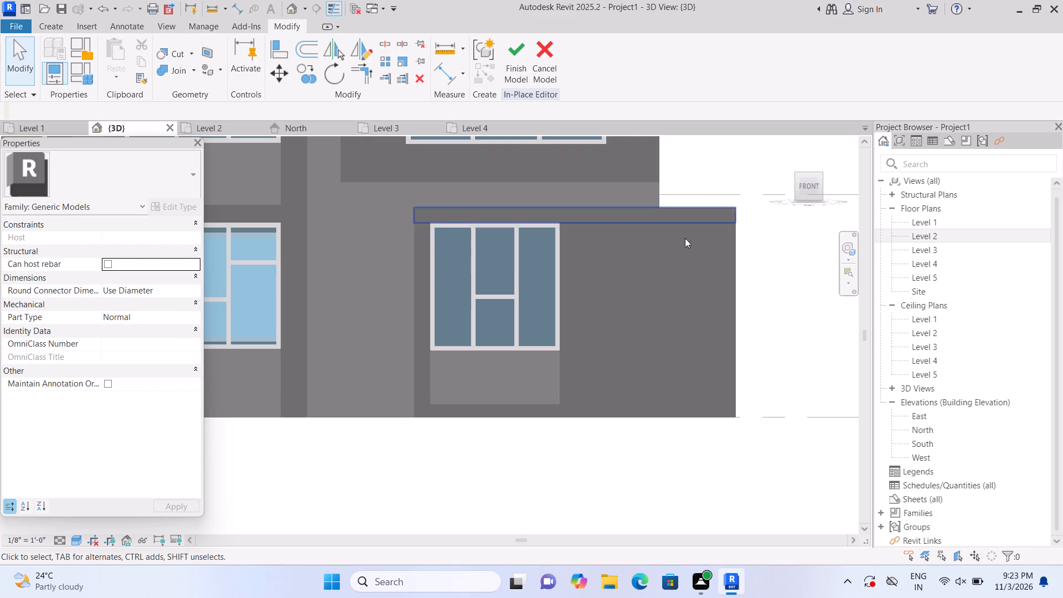
double_click(41, 27)
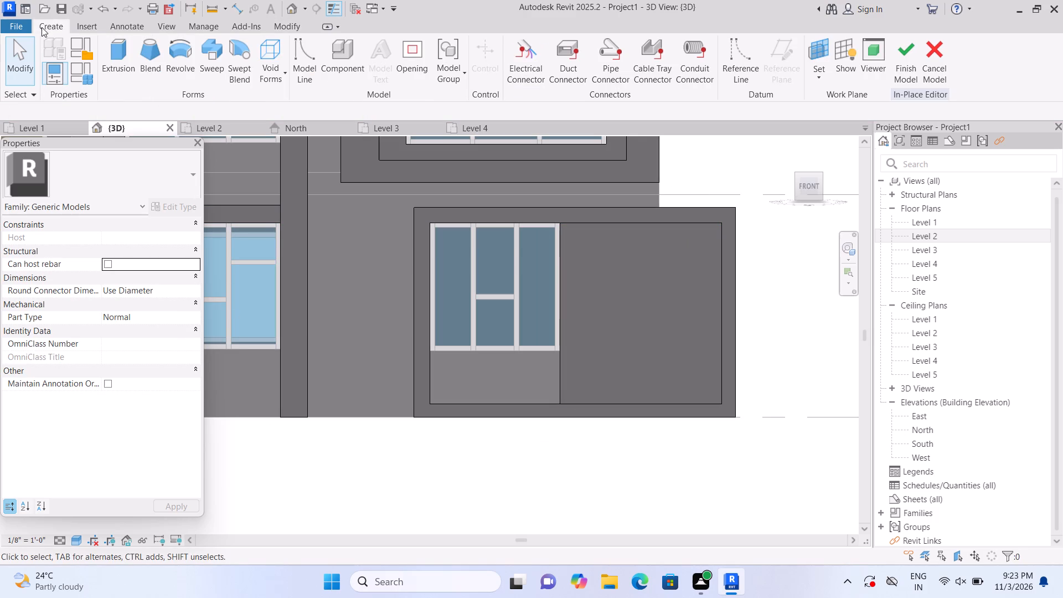
click(105, 60)
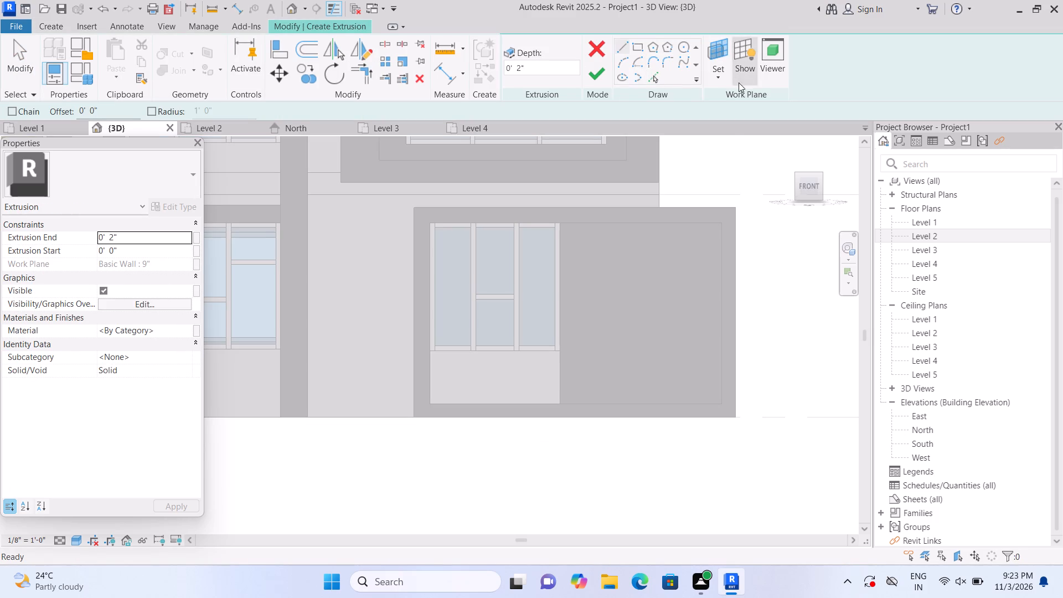
click(717, 77)
click(731, 126)
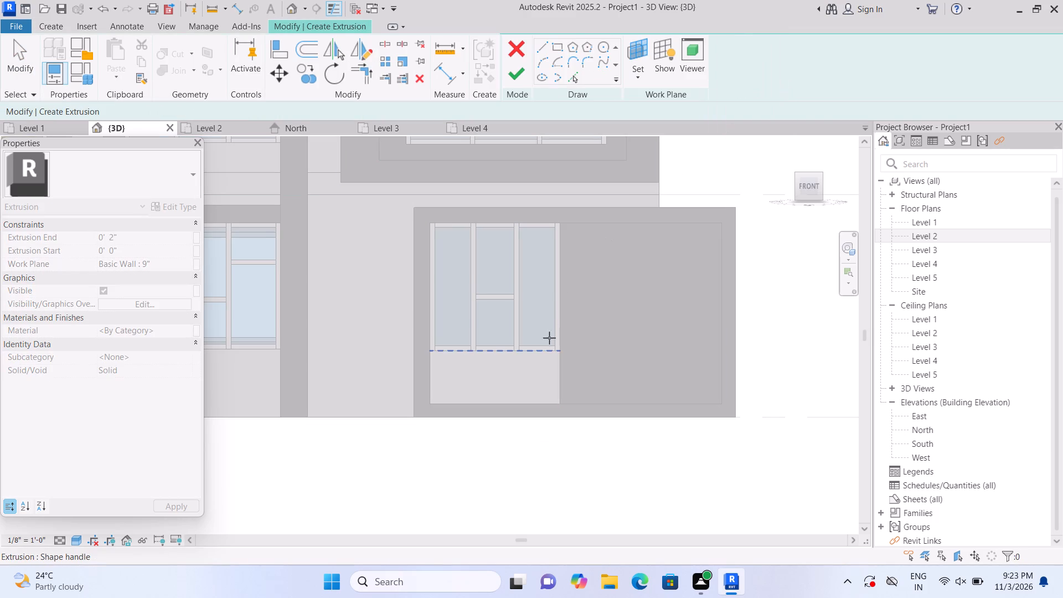
click(523, 370)
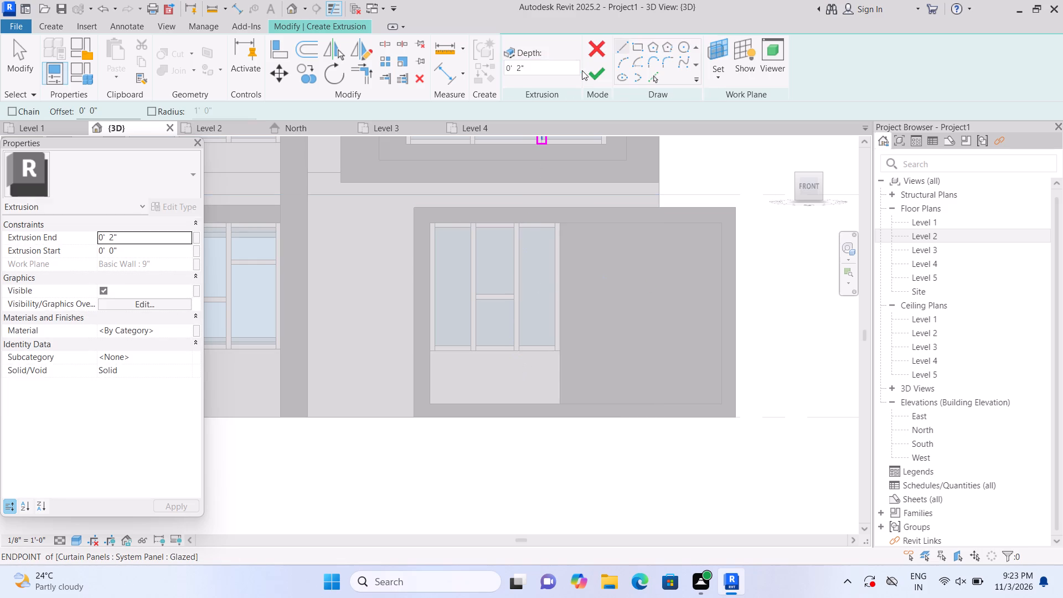
click(633, 48)
scroll(482, 415, up, 2)
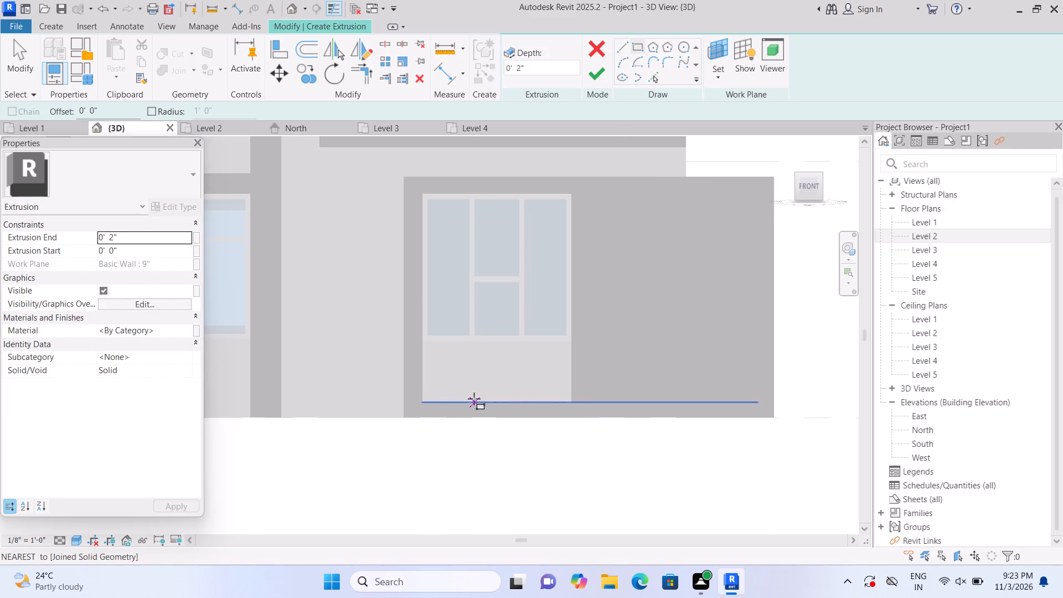
scroll(474, 399, up, 2)
double_click(398, 315)
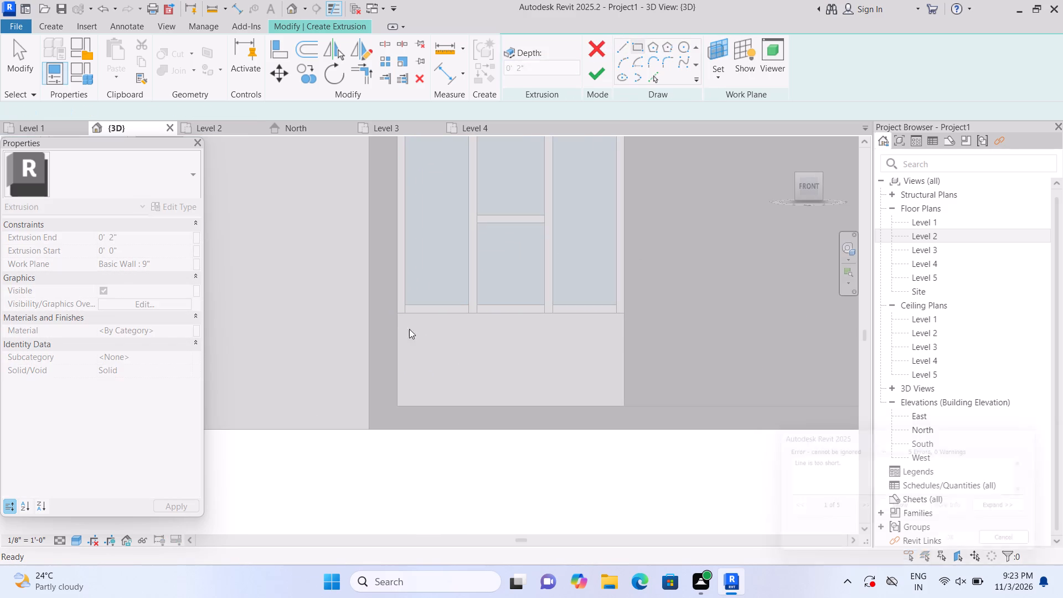
click(1034, 544)
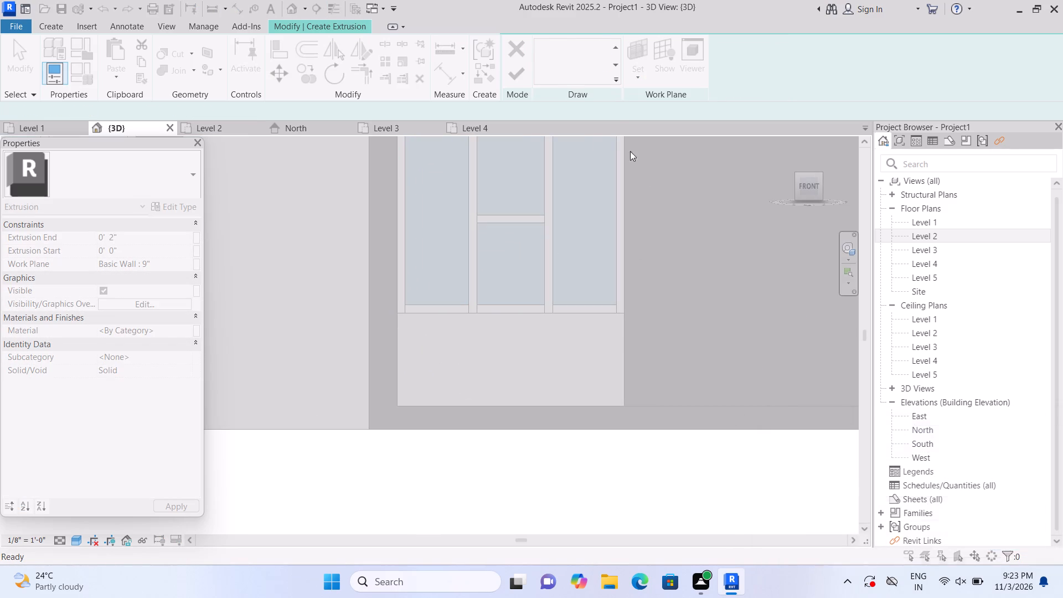
click(560, 50)
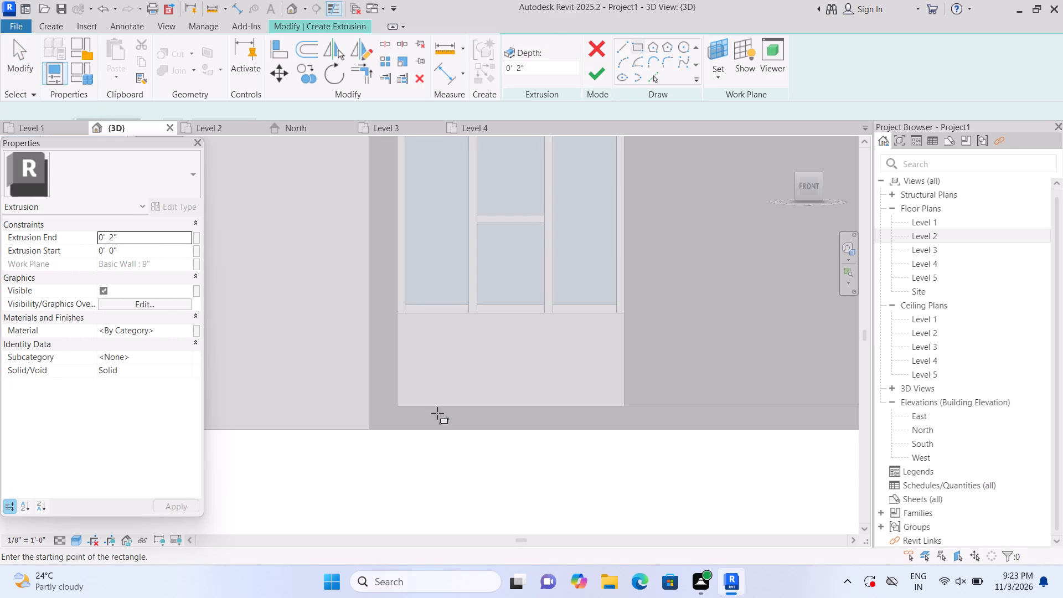
scroll(426, 408, up, 1)
click(388, 300)
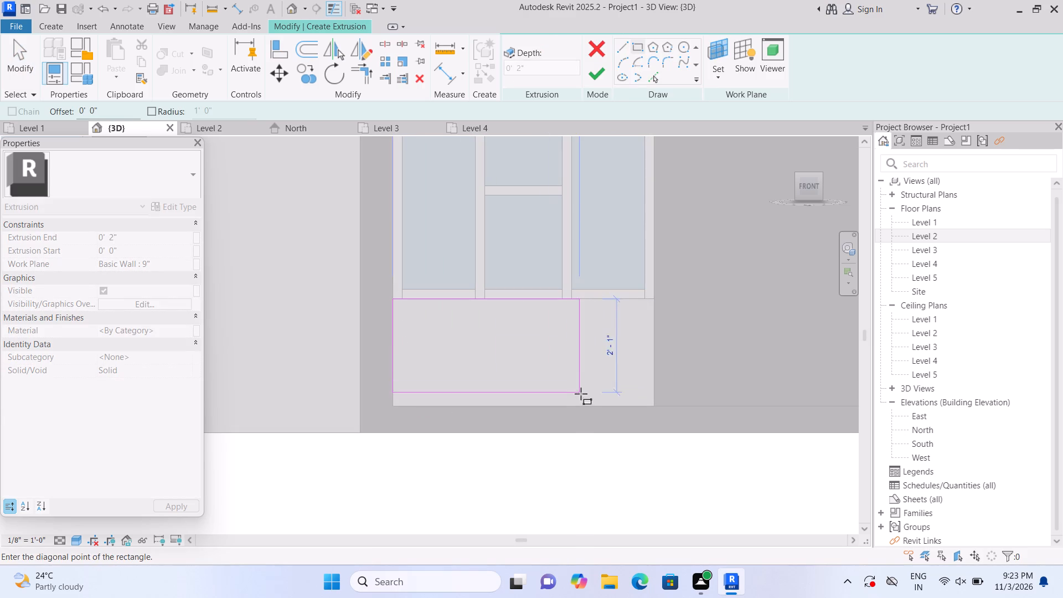
click(652, 406)
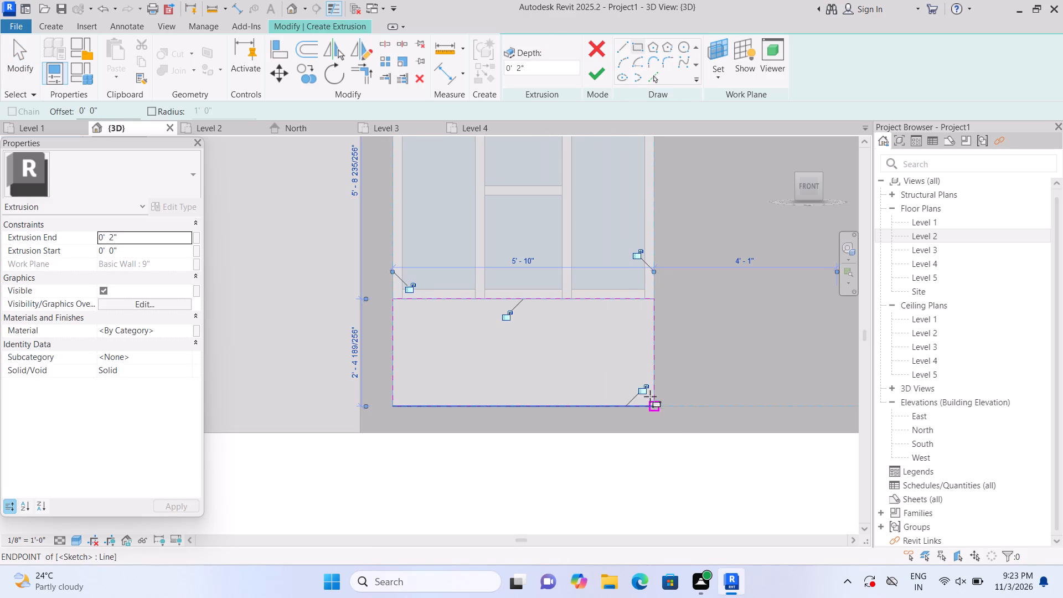
click(594, 81)
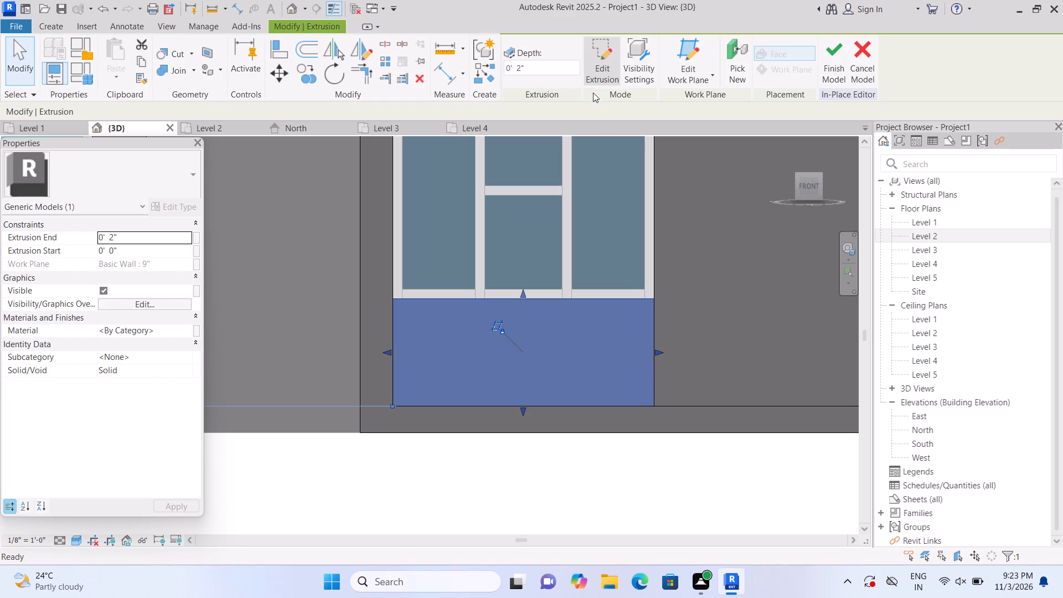
click(677, 530)
Join the panel below the ground-floor window with the large panel beside it into one solid.
scroll(668, 525, down, 3)
middle_drag(623, 513, 591, 511)
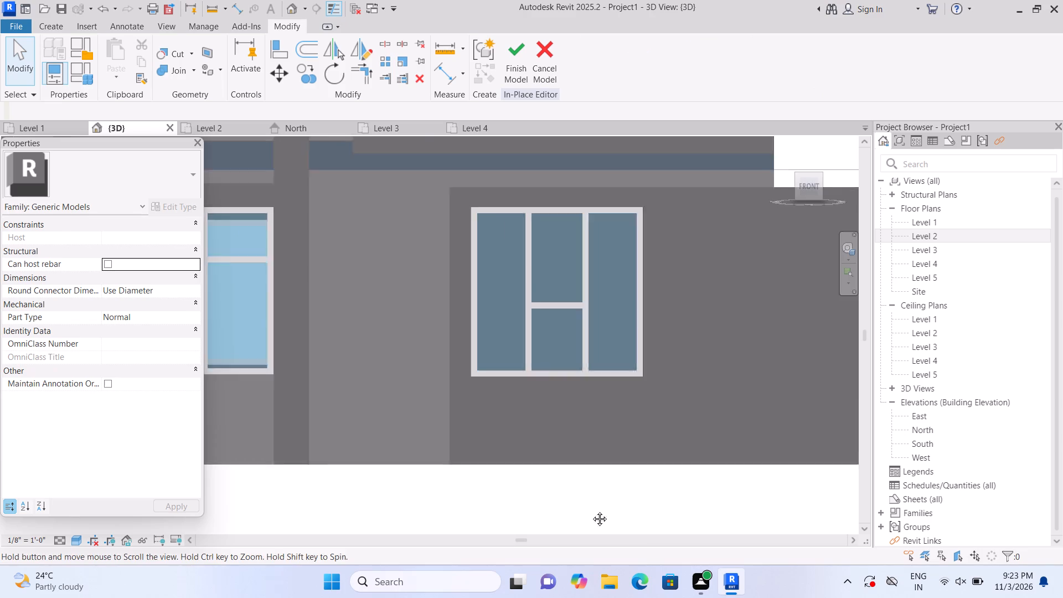
middle_drag(591, 511, 504, 507)
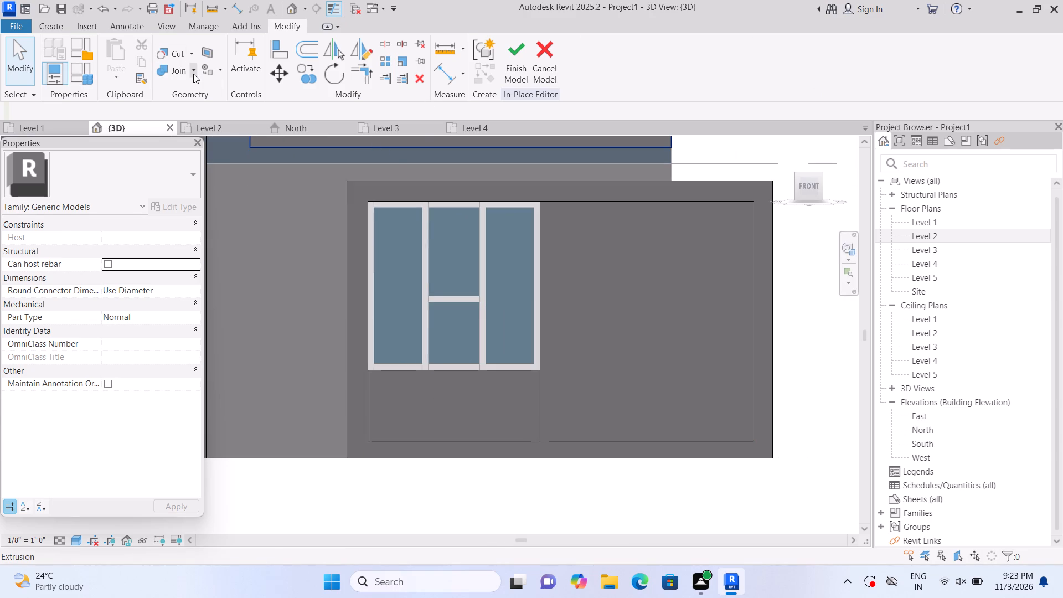
click(193, 74)
double_click(197, 84)
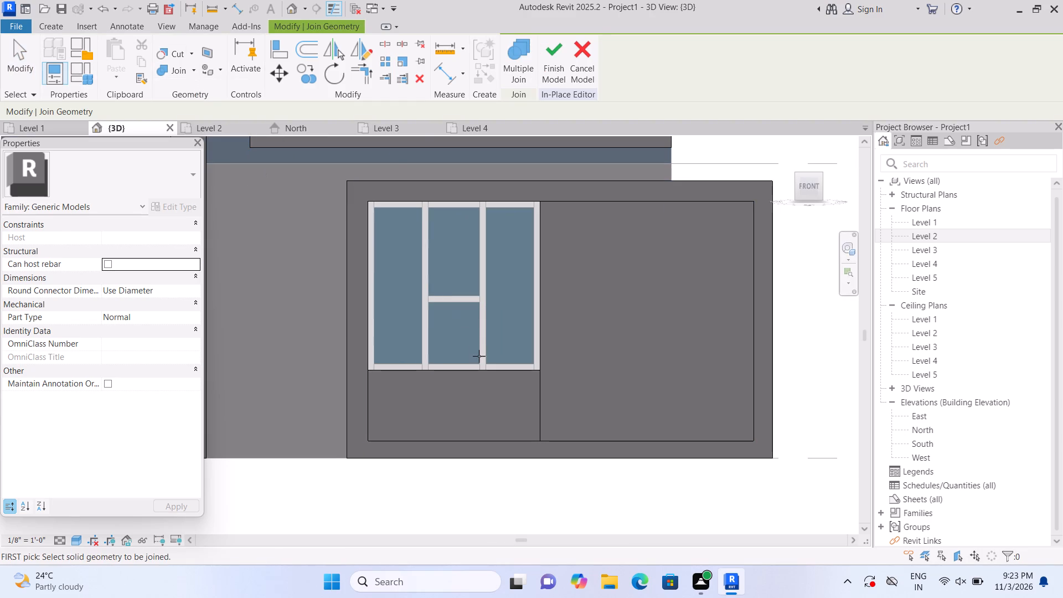
click(509, 388)
click(654, 328)
scroll(654, 364, down, 3)
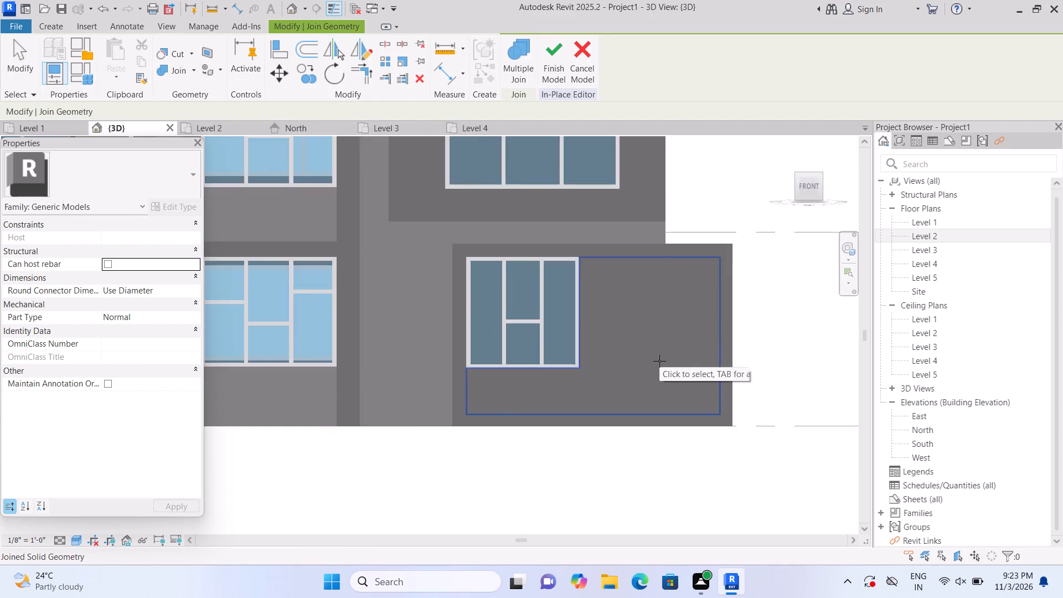
scroll(659, 361, down, 2)
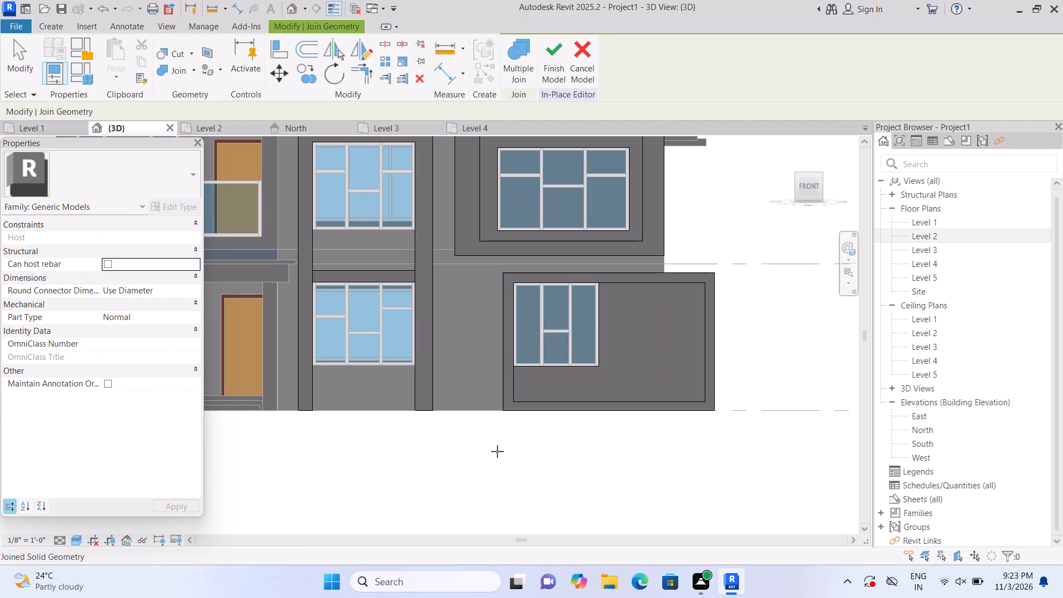
Extrude a 2" deep panel about 7' 0" by 2' 9 1/2" from the wall face, between the tall frame's upper and lower windows.
middle_drag(497, 453, 586, 507)
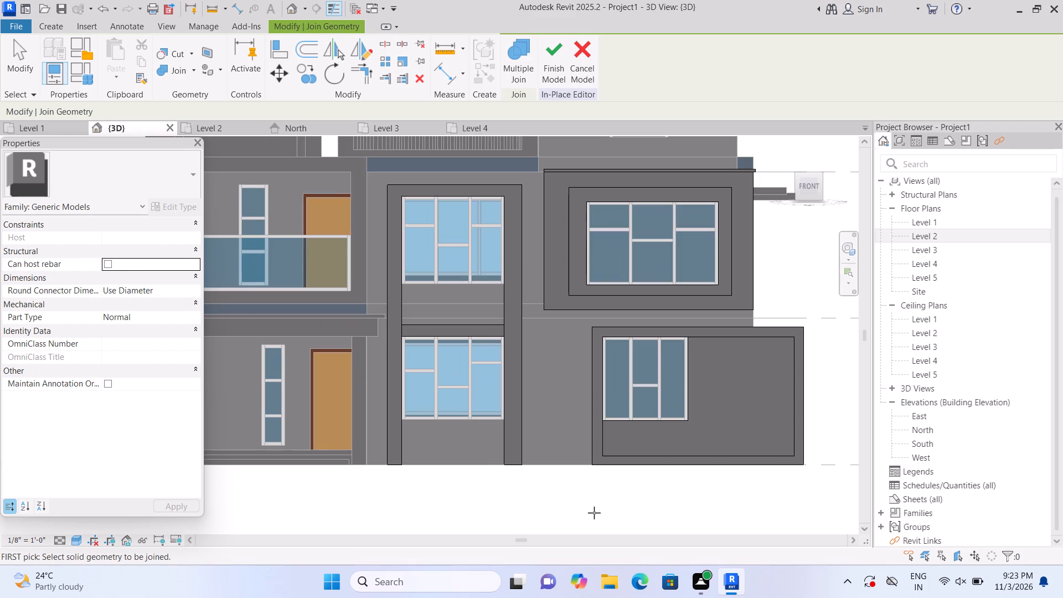
middle_drag(590, 508, 627, 550)
scroll(558, 406, up, 1)
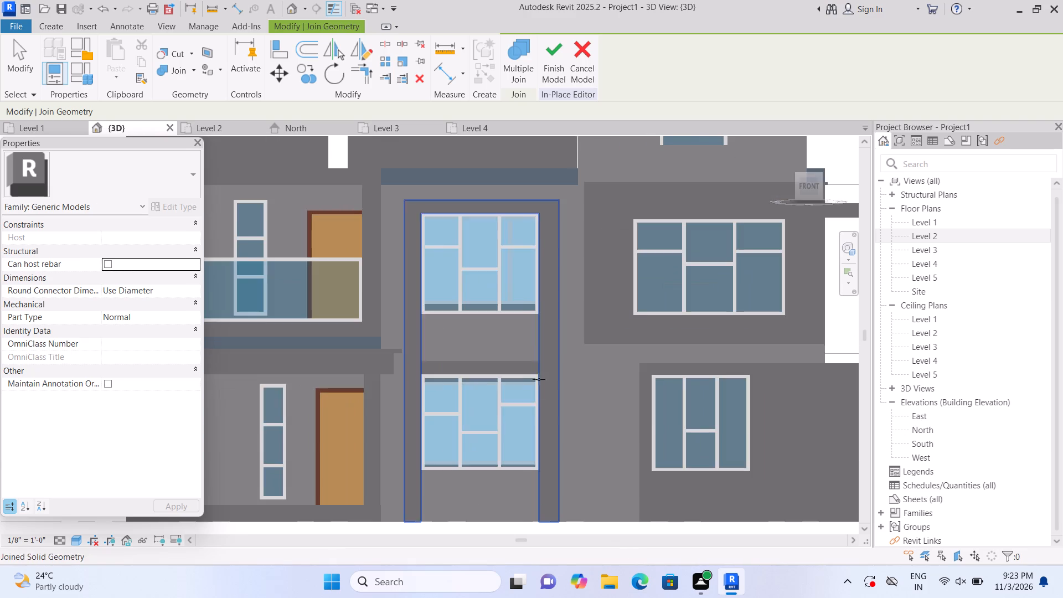
scroll(527, 360, up, 1)
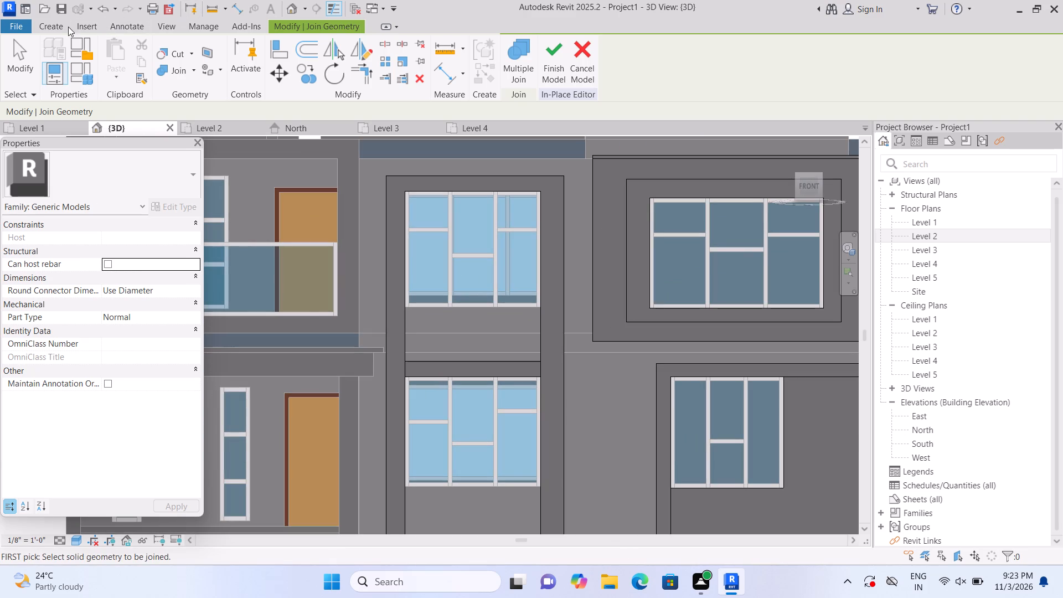
click(61, 28)
double_click(121, 70)
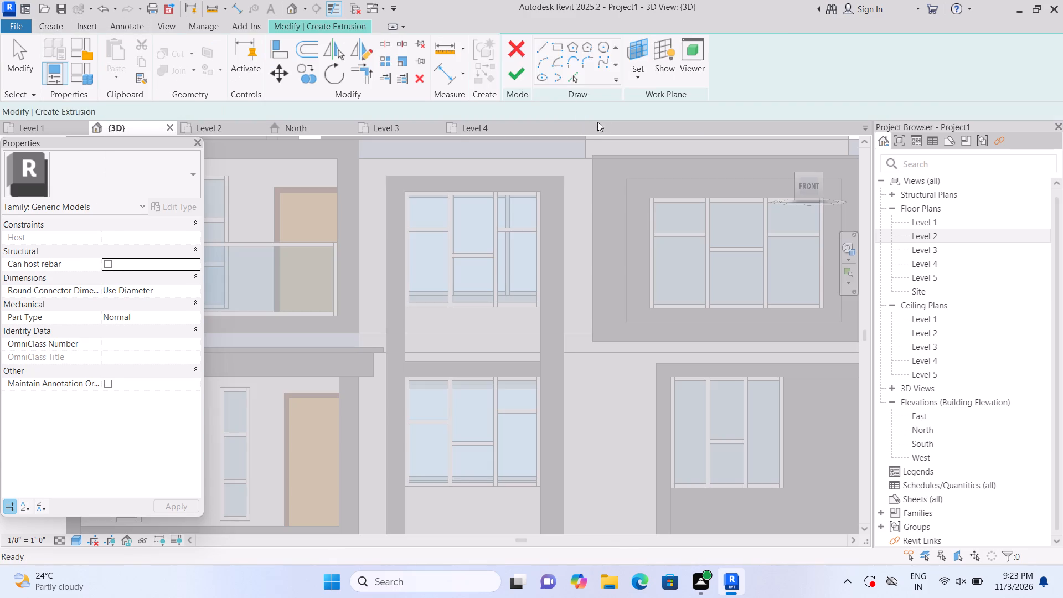
click(712, 72)
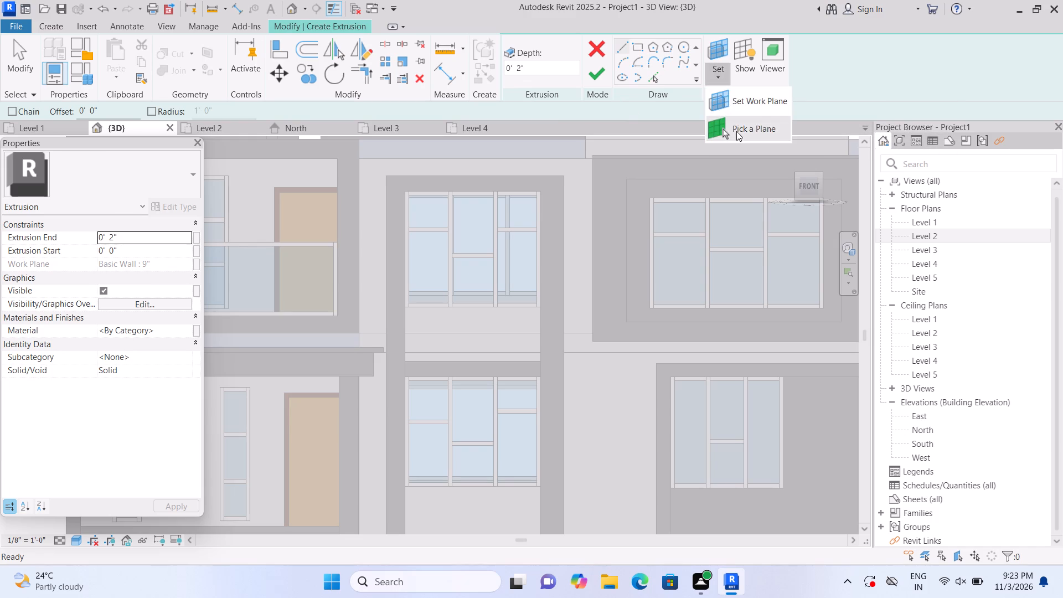
click(736, 131)
scroll(508, 340, up, 3)
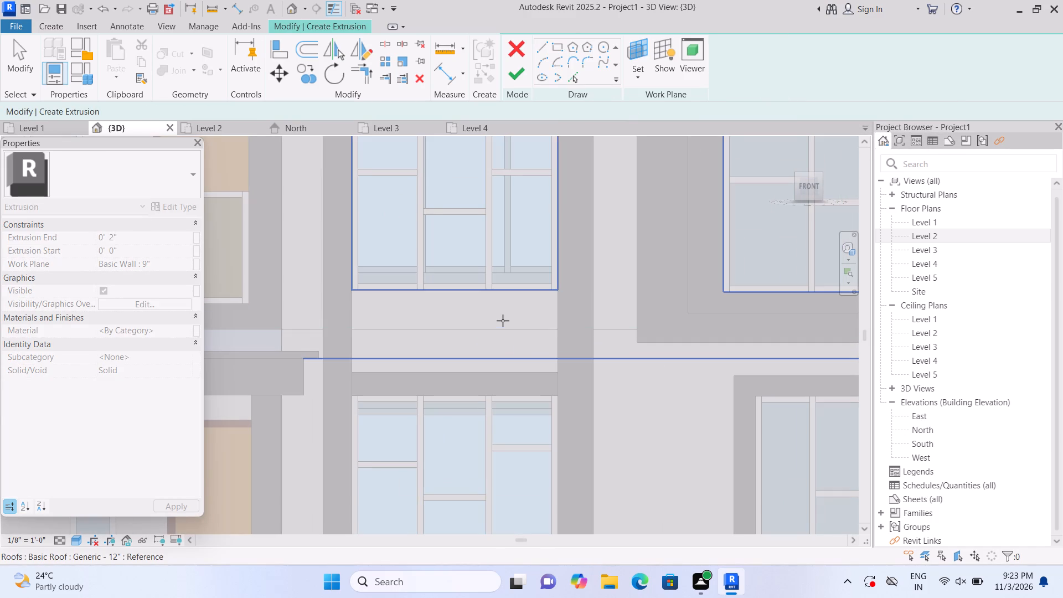
click(503, 315)
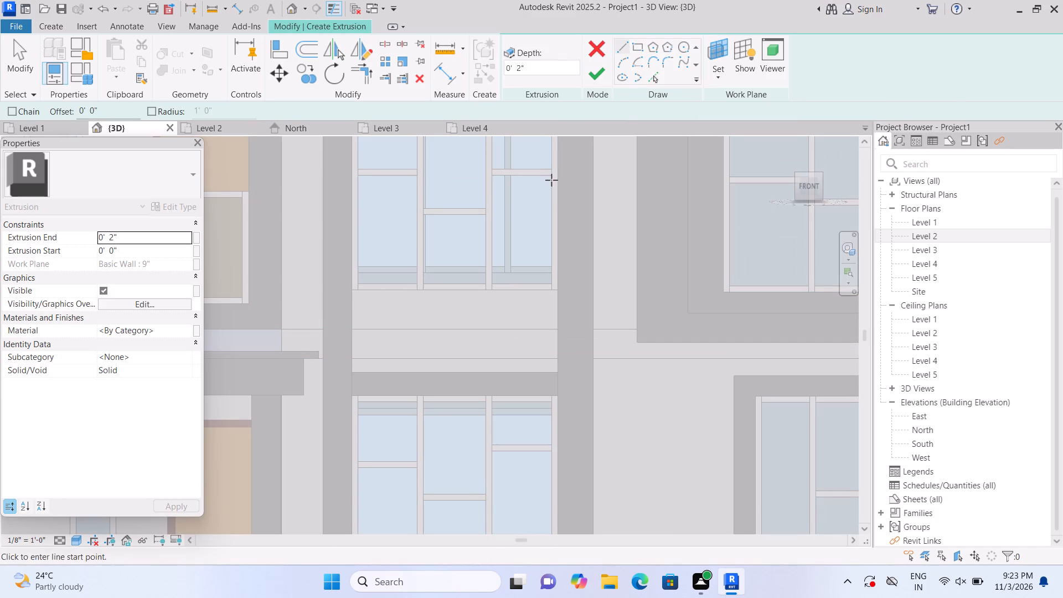
click(637, 53)
scroll(446, 350, up, 2)
click(321, 275)
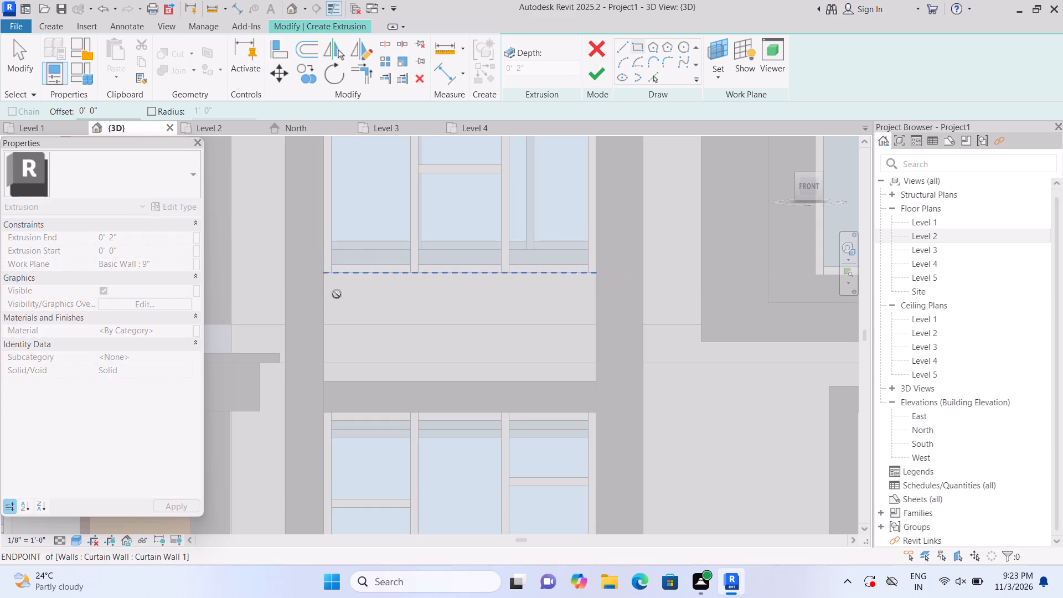
click(590, 379)
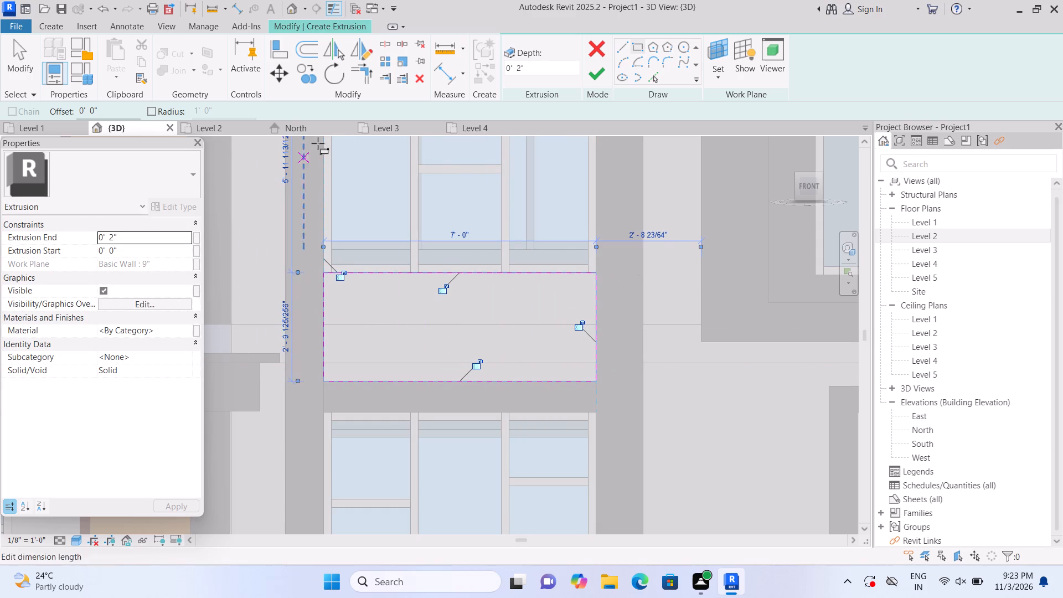
click(593, 81)
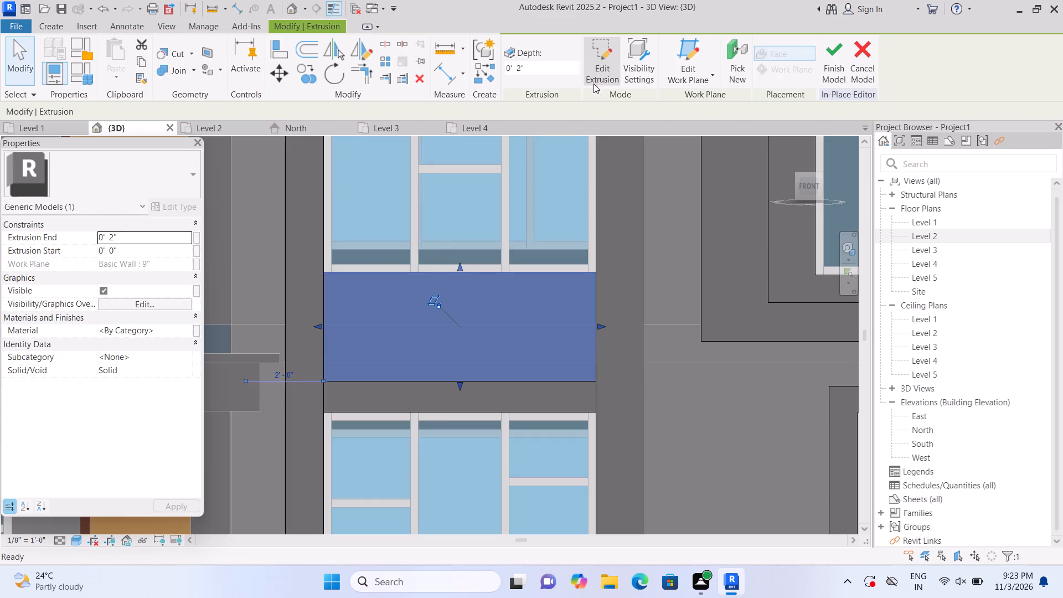
scroll(601, 153, down, 3)
key(Escape)
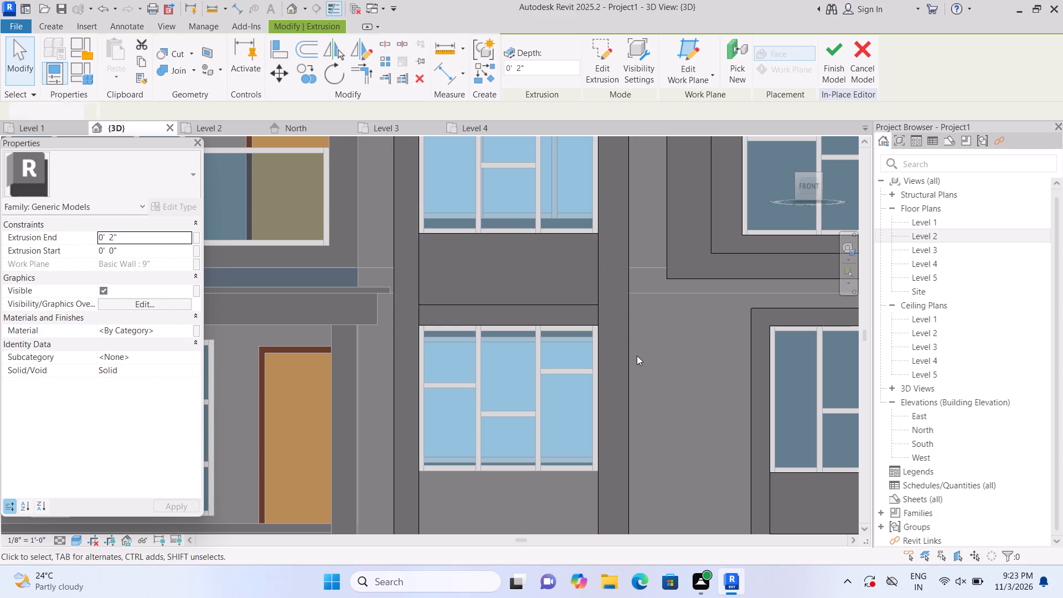
Extrude a 2" deep panel about 7' 0" by 3' 0 3/4" from the wall face, between the tall frame's lower window and the ground line.
middle_drag(637, 355, 593, 264)
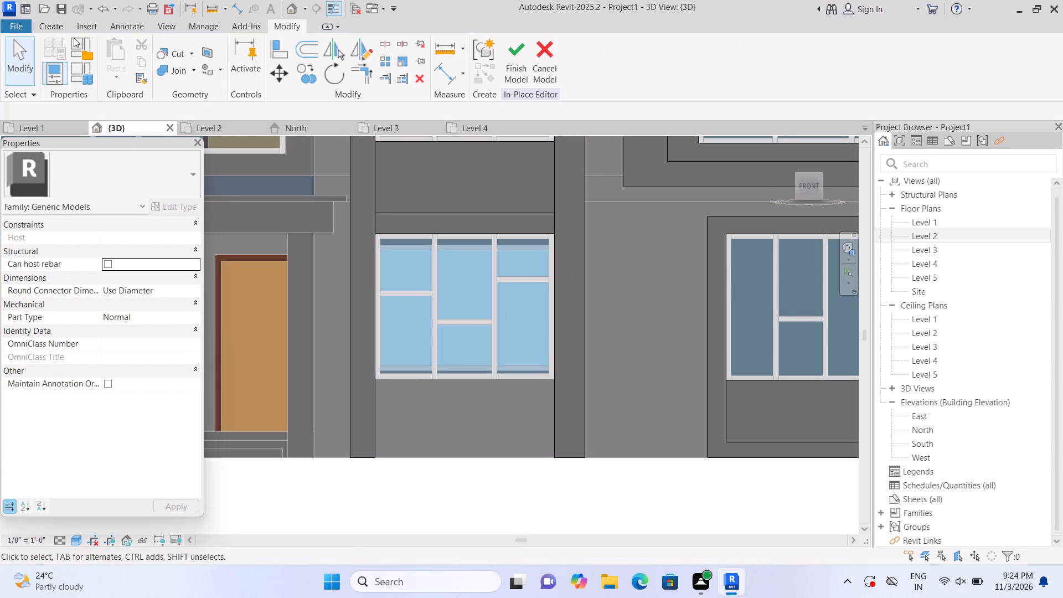
click(49, 32)
click(127, 72)
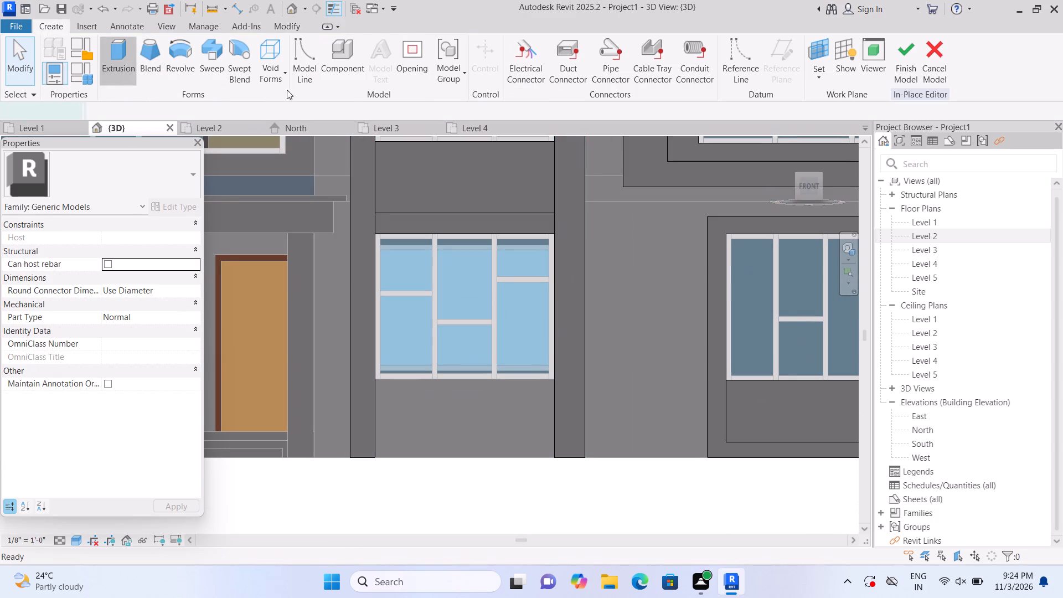
click(715, 74)
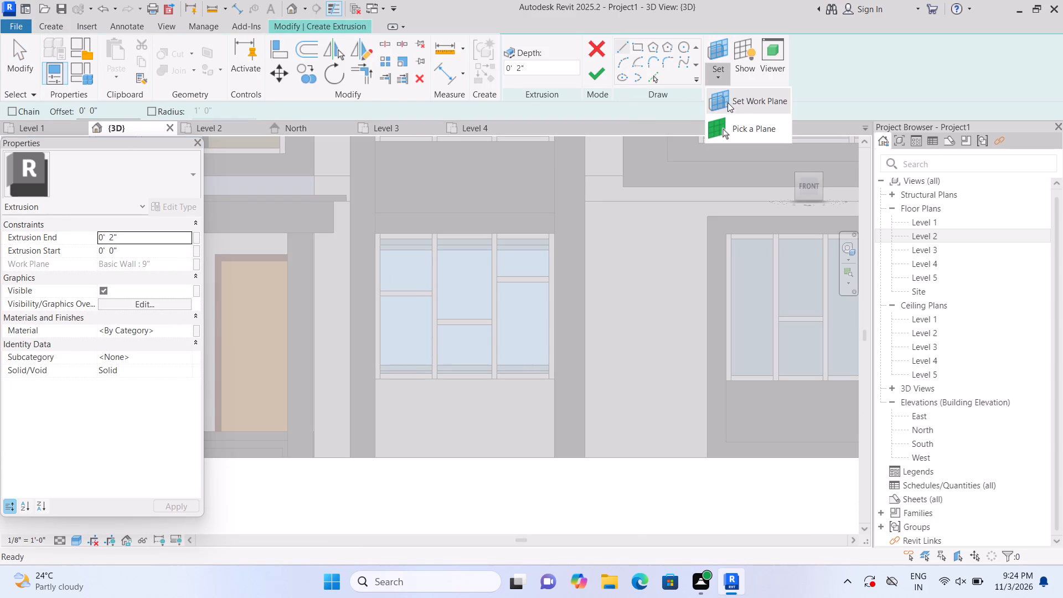
click(737, 127)
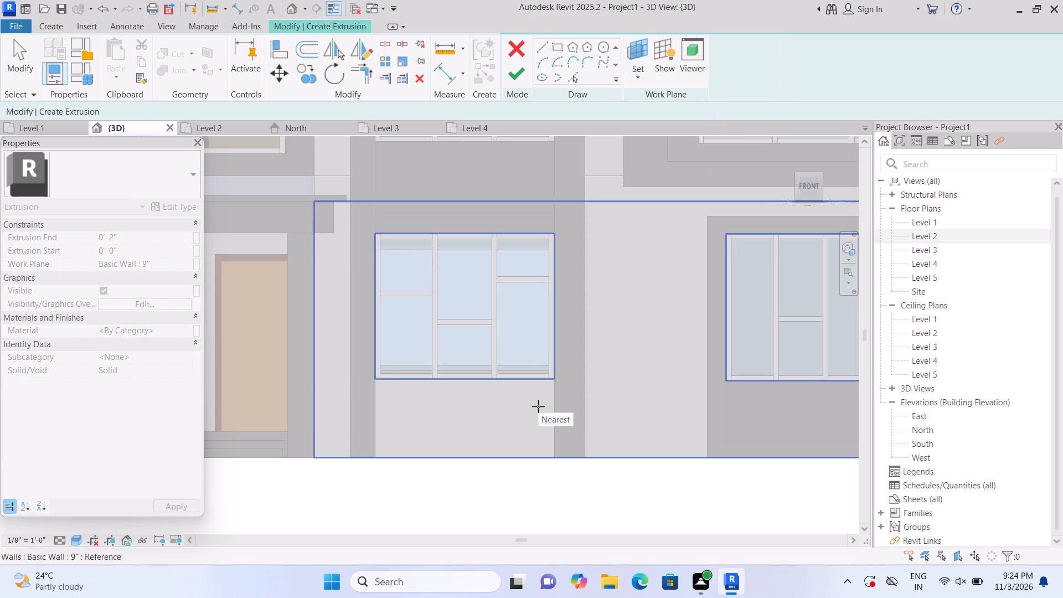
click(538, 406)
click(637, 43)
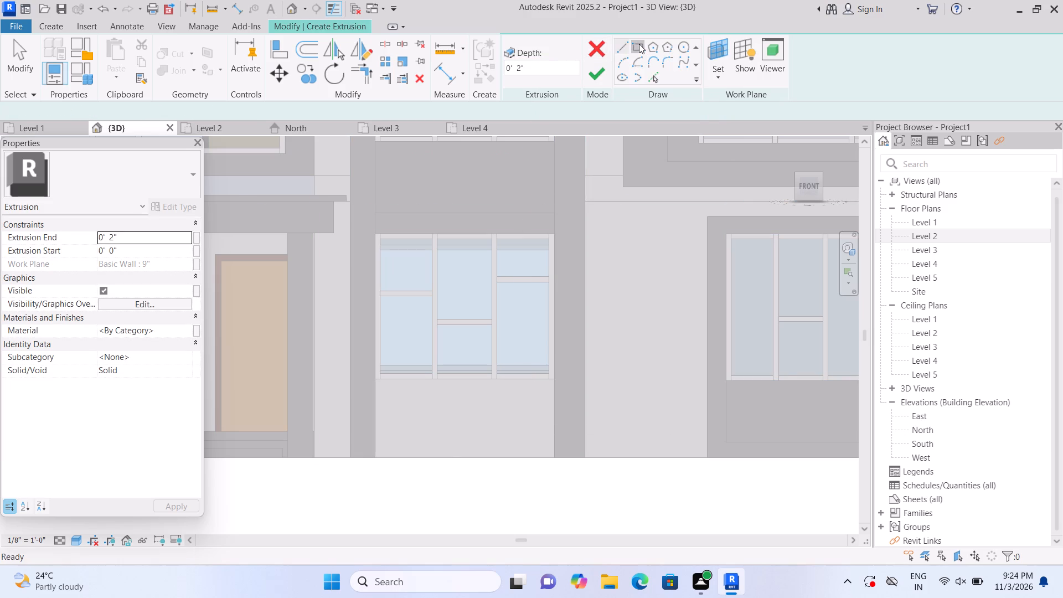
scroll(378, 480, up, 5)
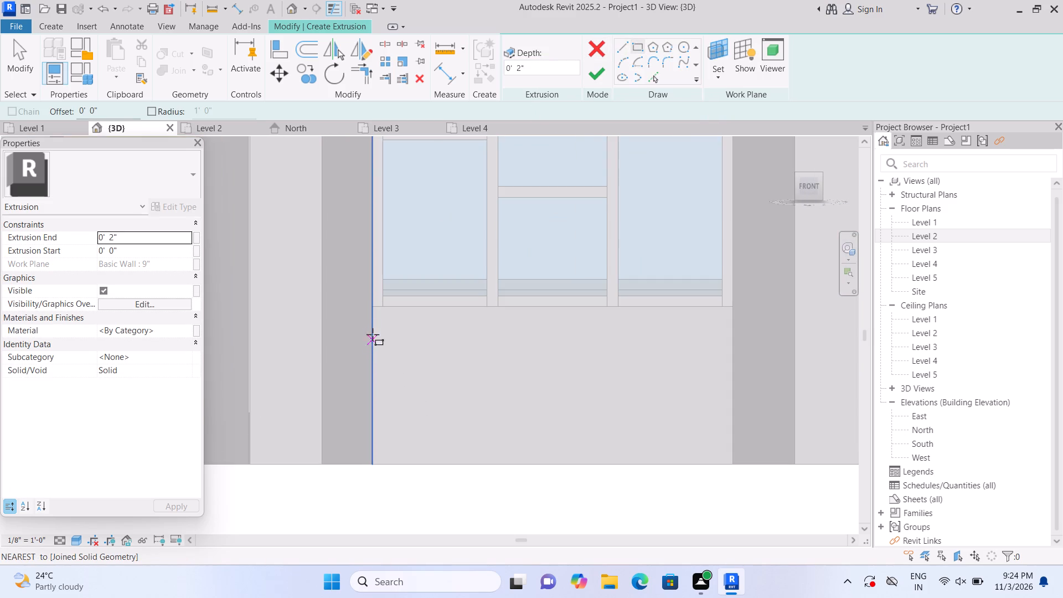
double_click(371, 307)
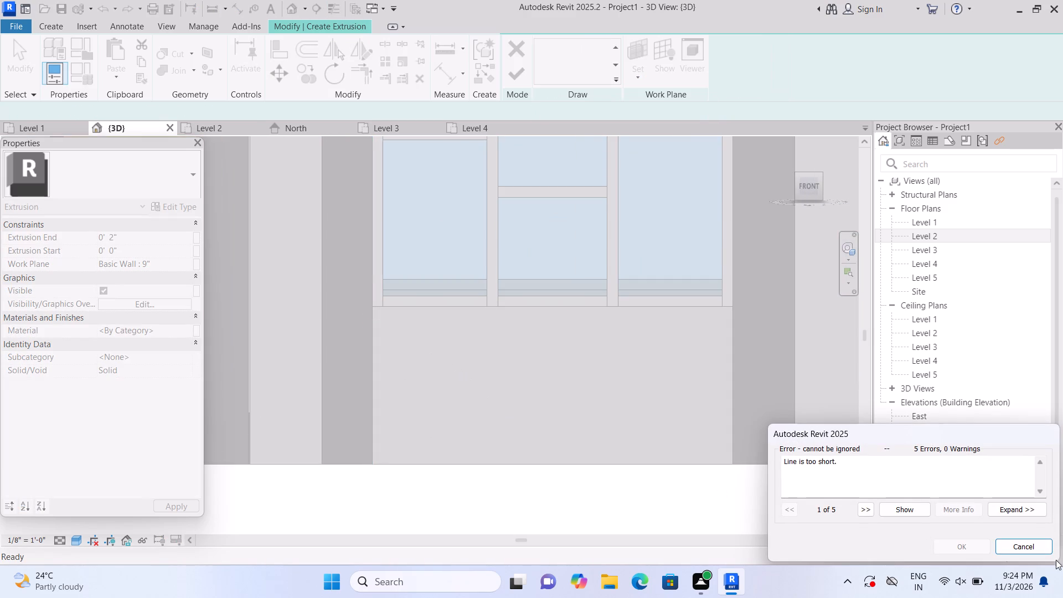
click(1037, 538)
click(1041, 550)
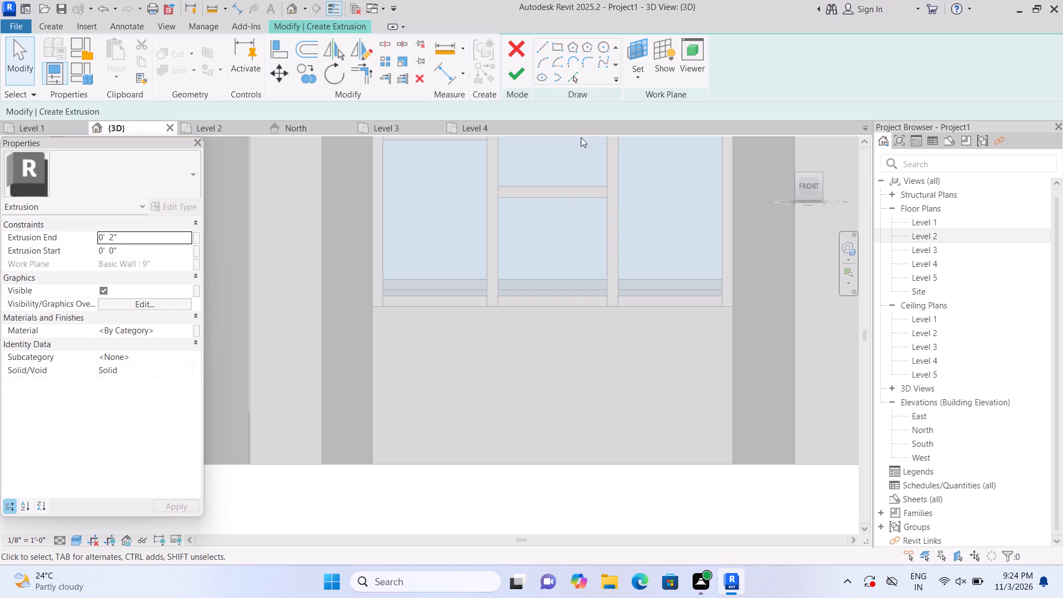
click(561, 46)
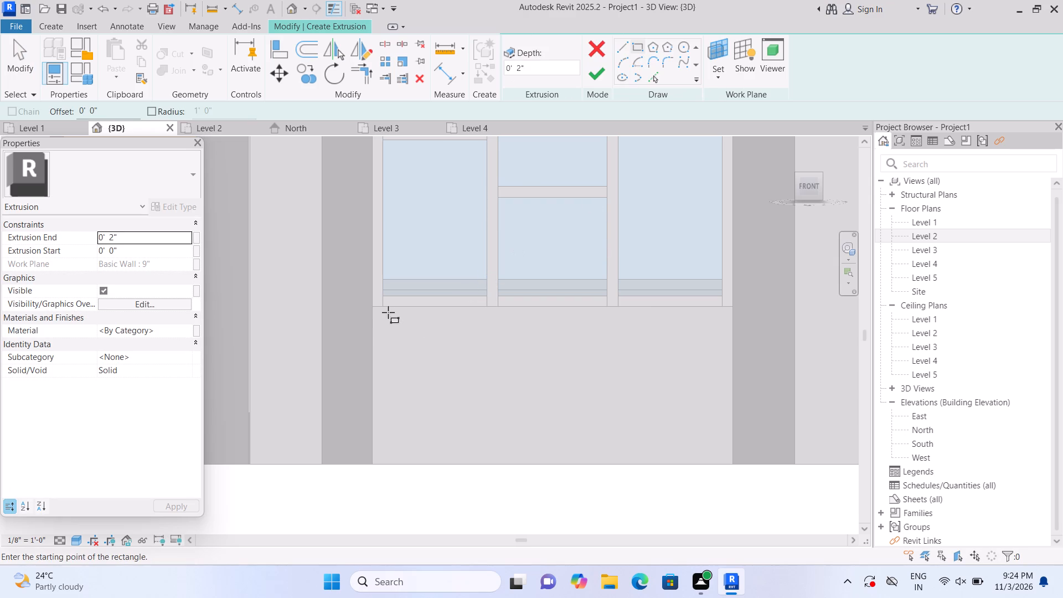
click(369, 307)
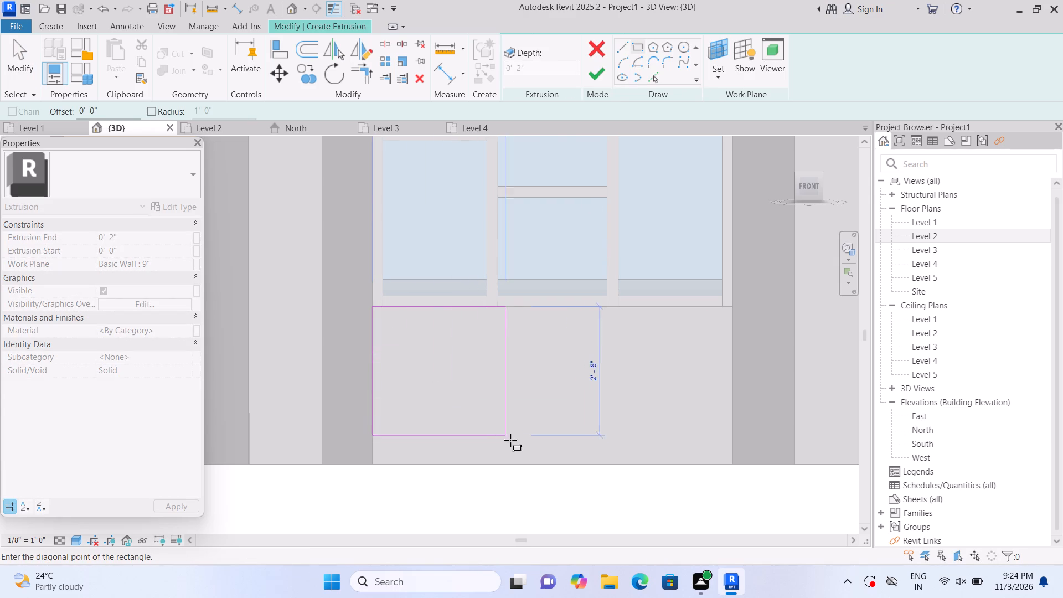
click(734, 463)
click(599, 80)
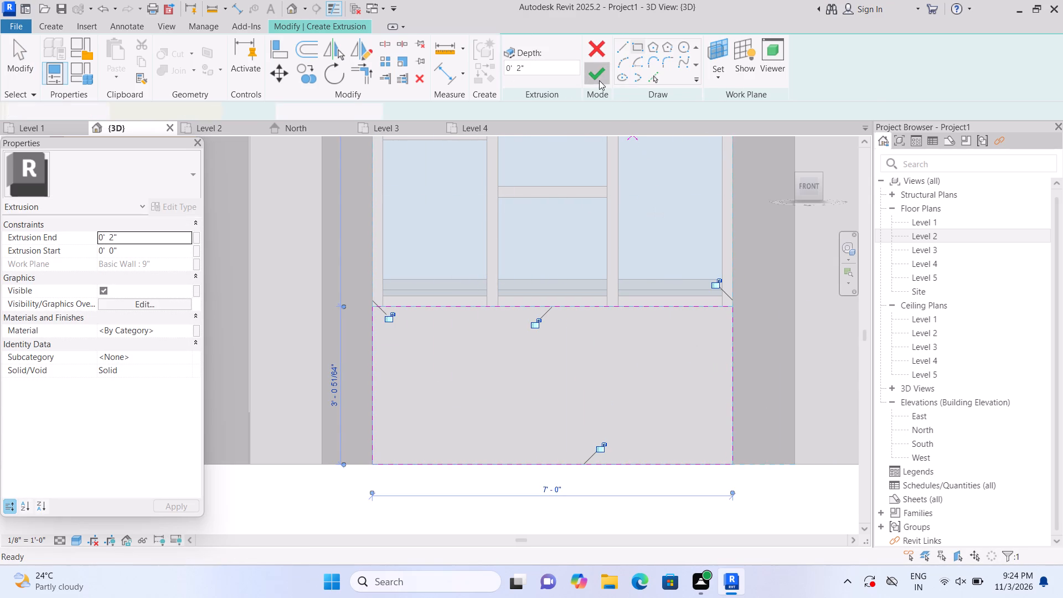
scroll(623, 347, down, 1)
click(590, 513)
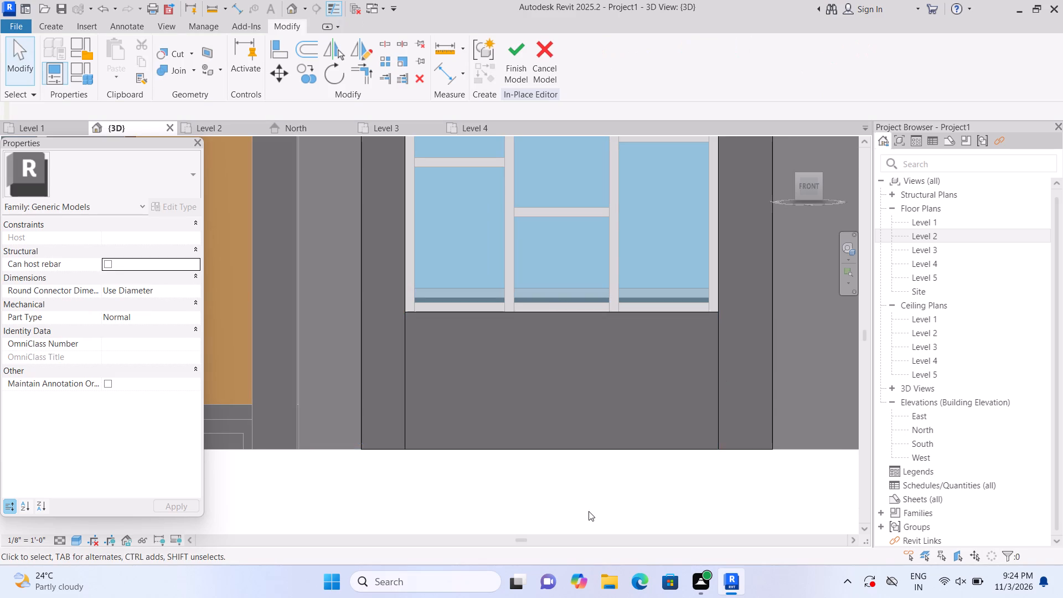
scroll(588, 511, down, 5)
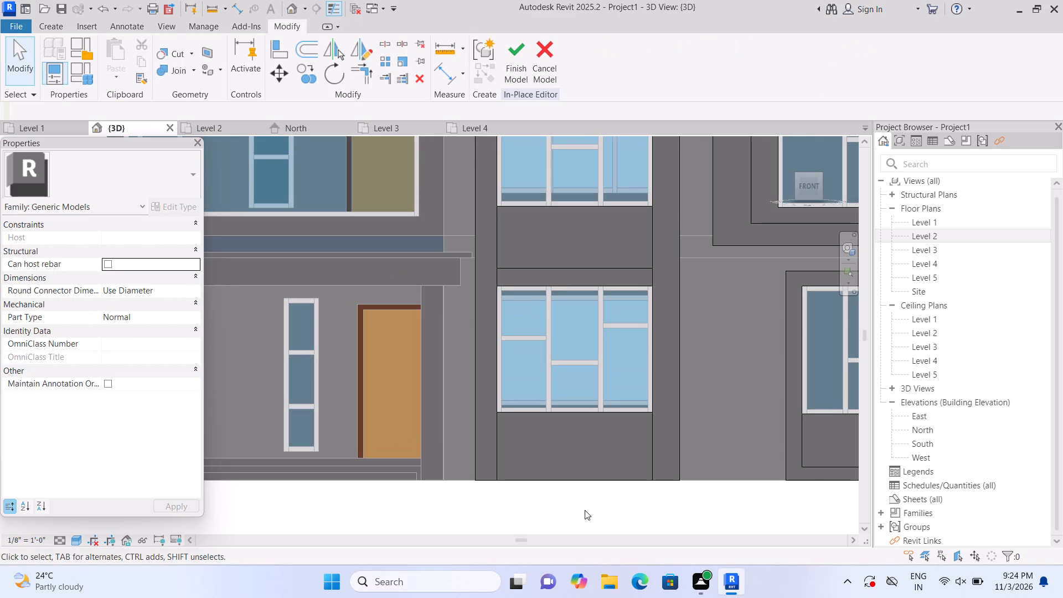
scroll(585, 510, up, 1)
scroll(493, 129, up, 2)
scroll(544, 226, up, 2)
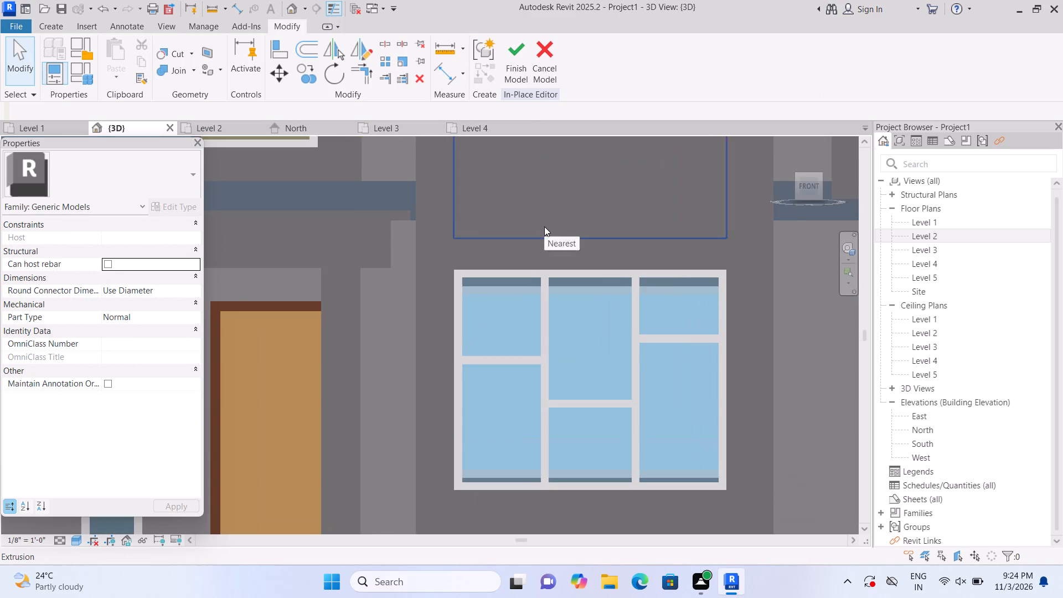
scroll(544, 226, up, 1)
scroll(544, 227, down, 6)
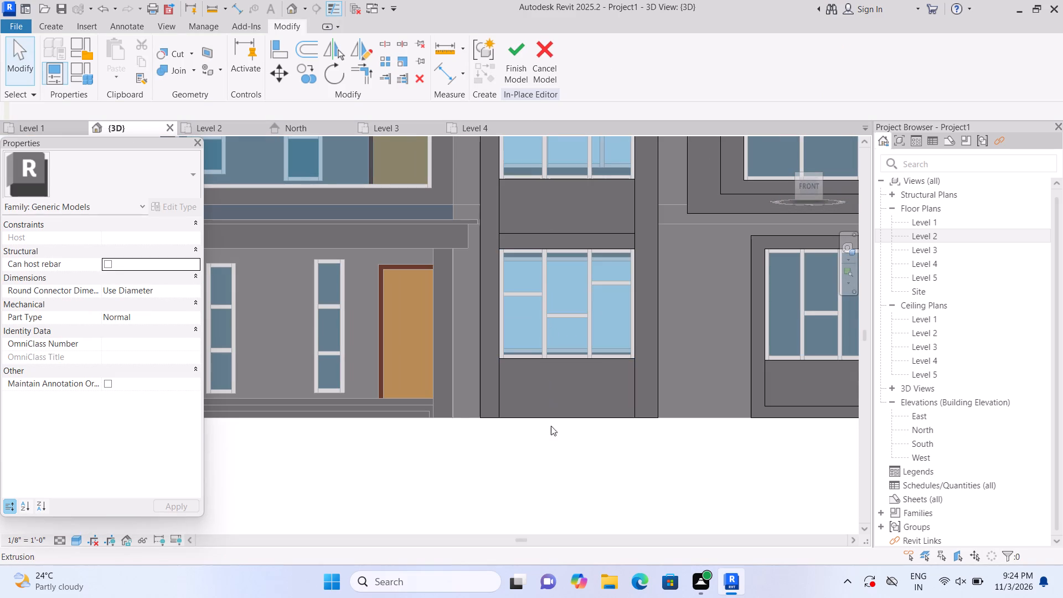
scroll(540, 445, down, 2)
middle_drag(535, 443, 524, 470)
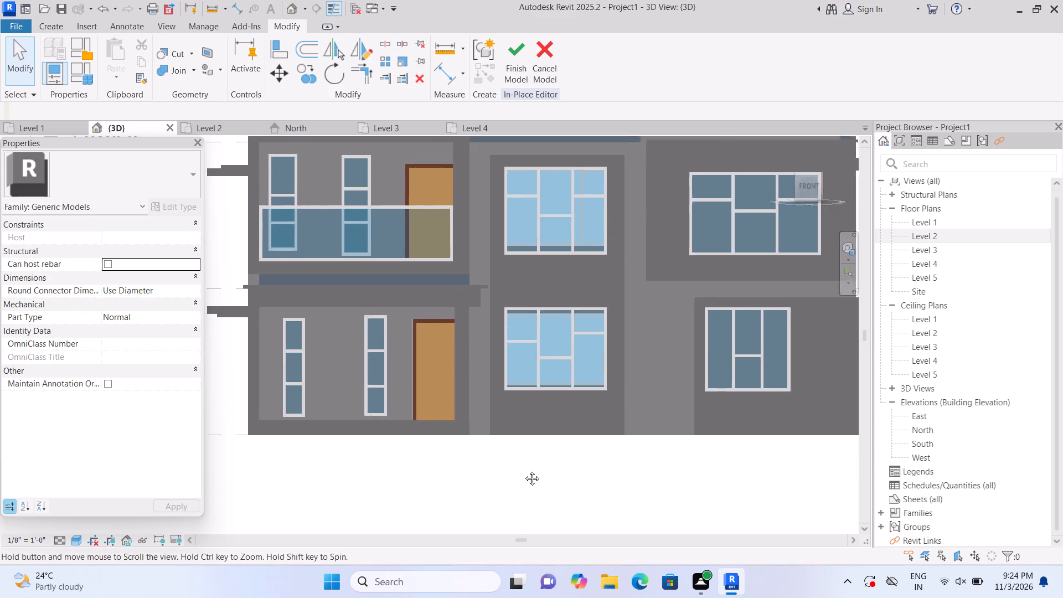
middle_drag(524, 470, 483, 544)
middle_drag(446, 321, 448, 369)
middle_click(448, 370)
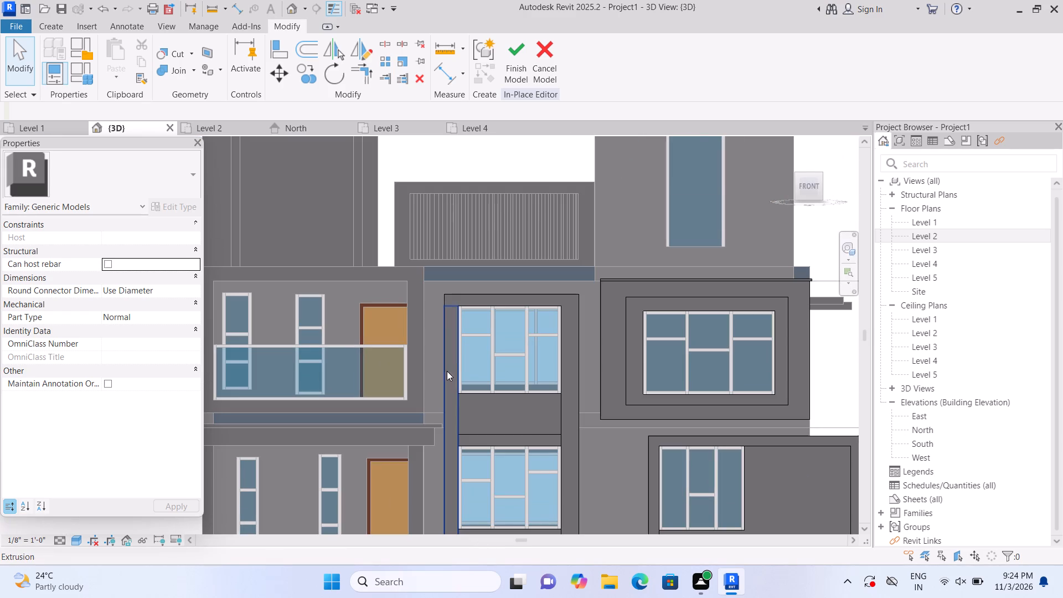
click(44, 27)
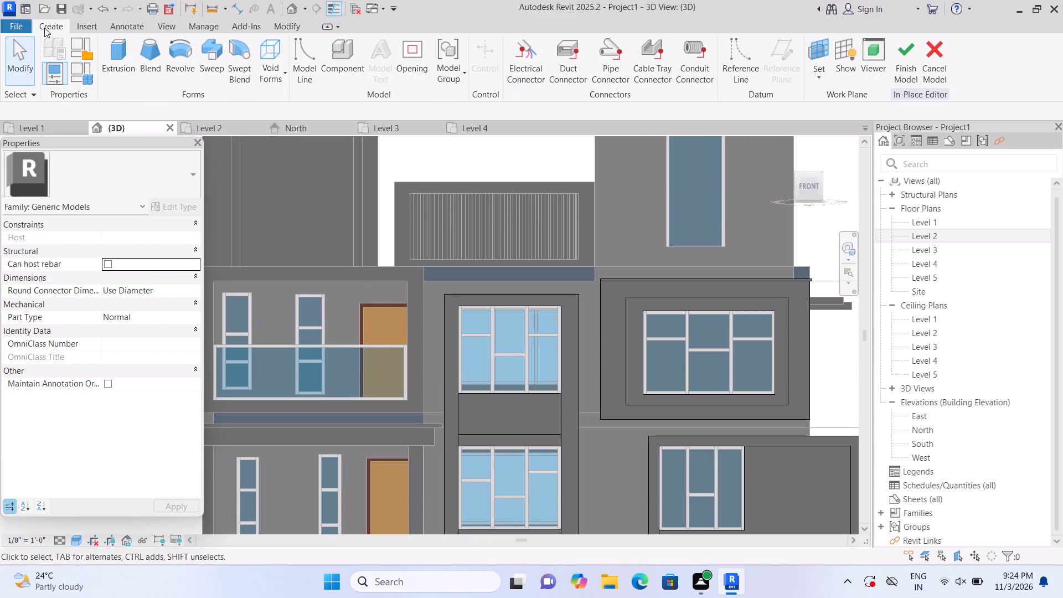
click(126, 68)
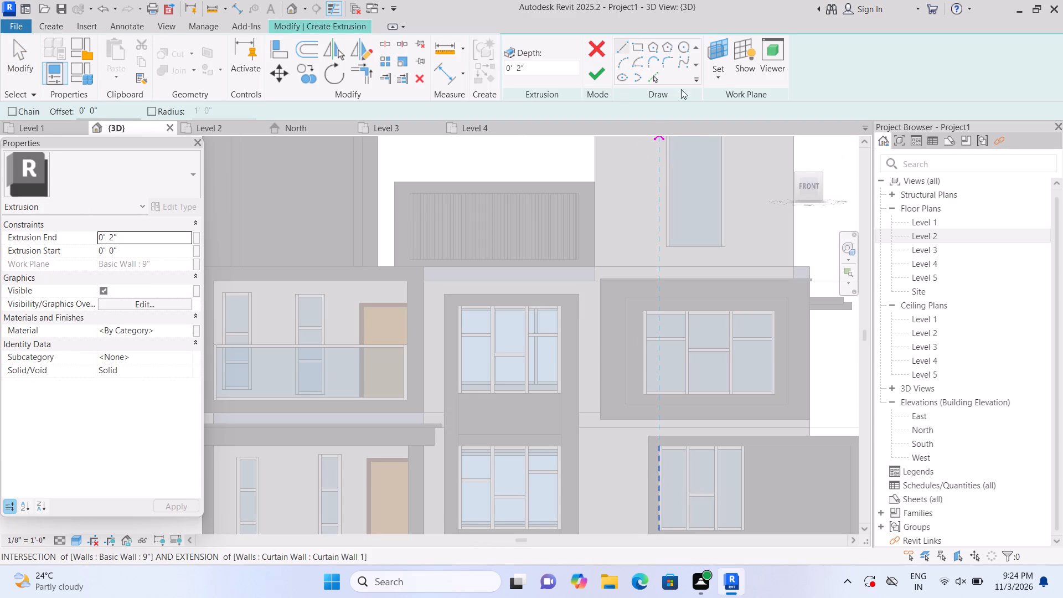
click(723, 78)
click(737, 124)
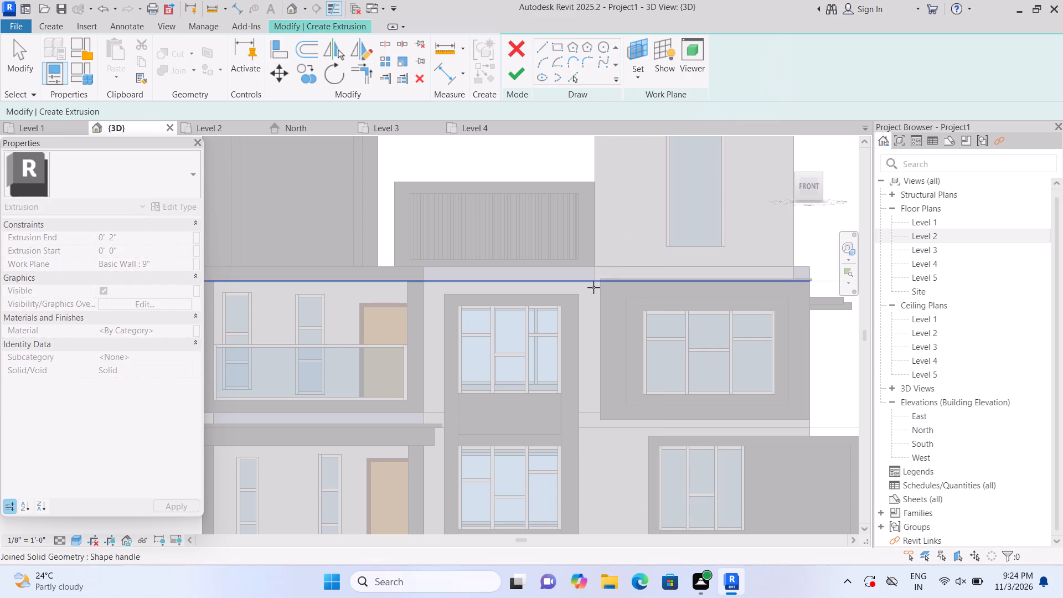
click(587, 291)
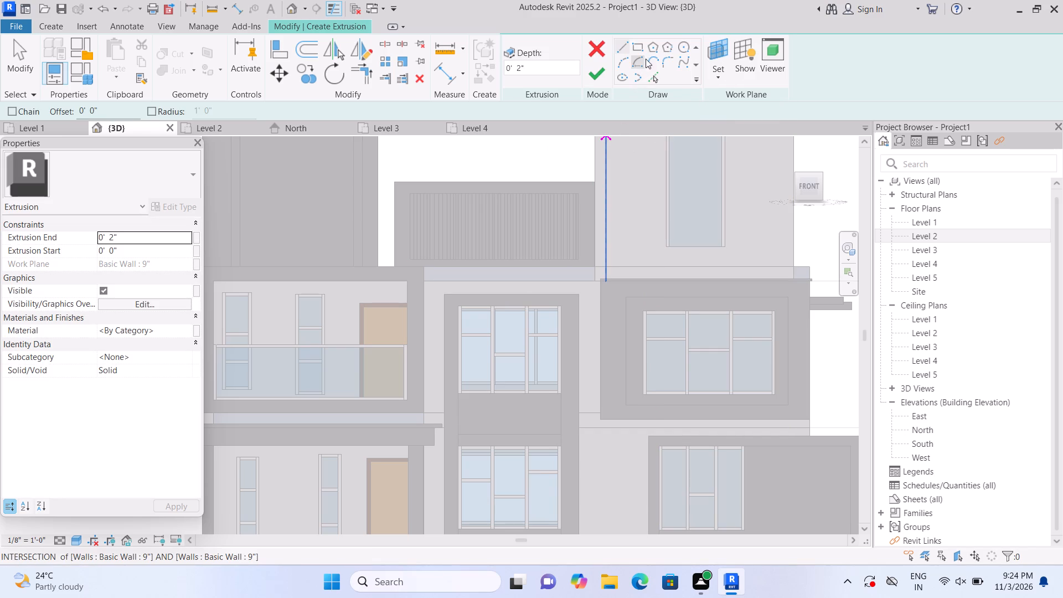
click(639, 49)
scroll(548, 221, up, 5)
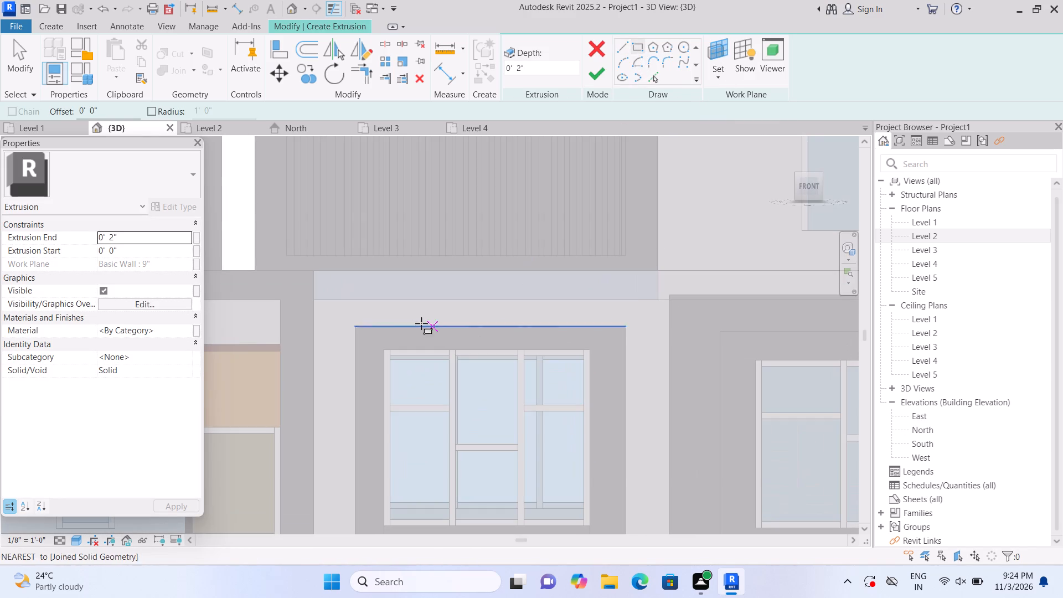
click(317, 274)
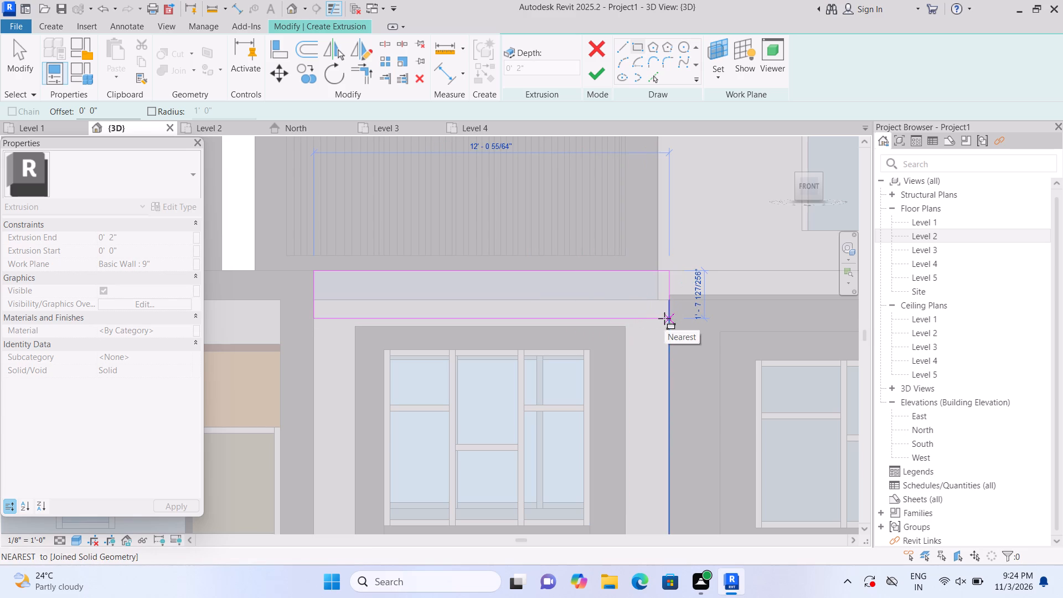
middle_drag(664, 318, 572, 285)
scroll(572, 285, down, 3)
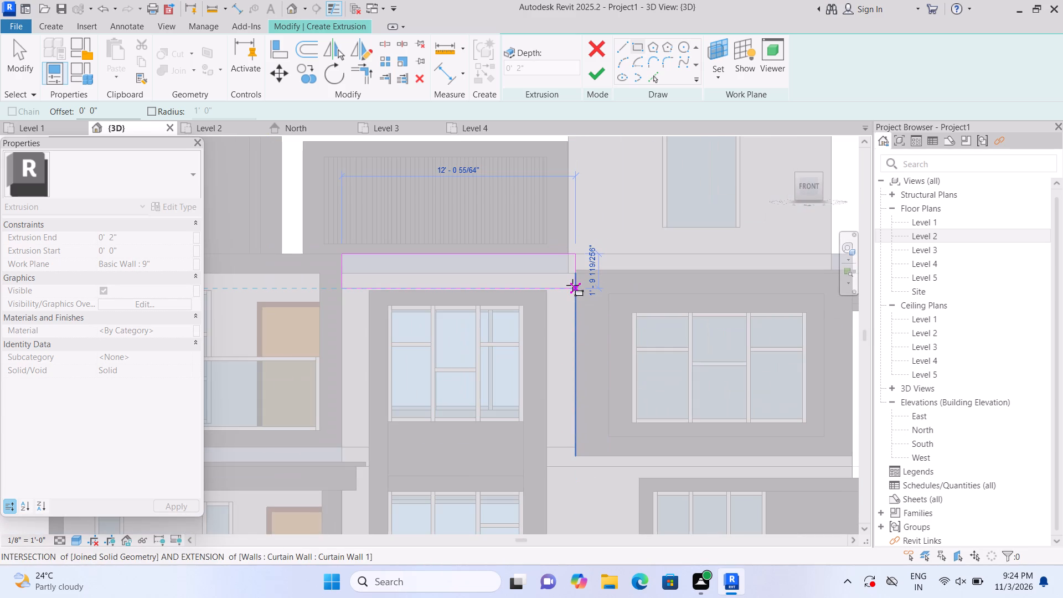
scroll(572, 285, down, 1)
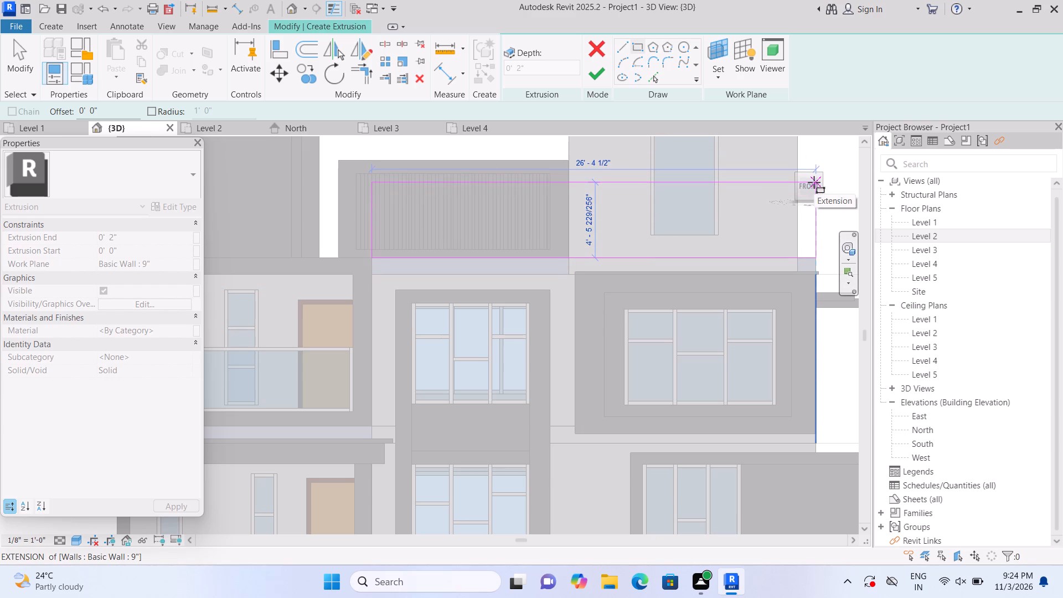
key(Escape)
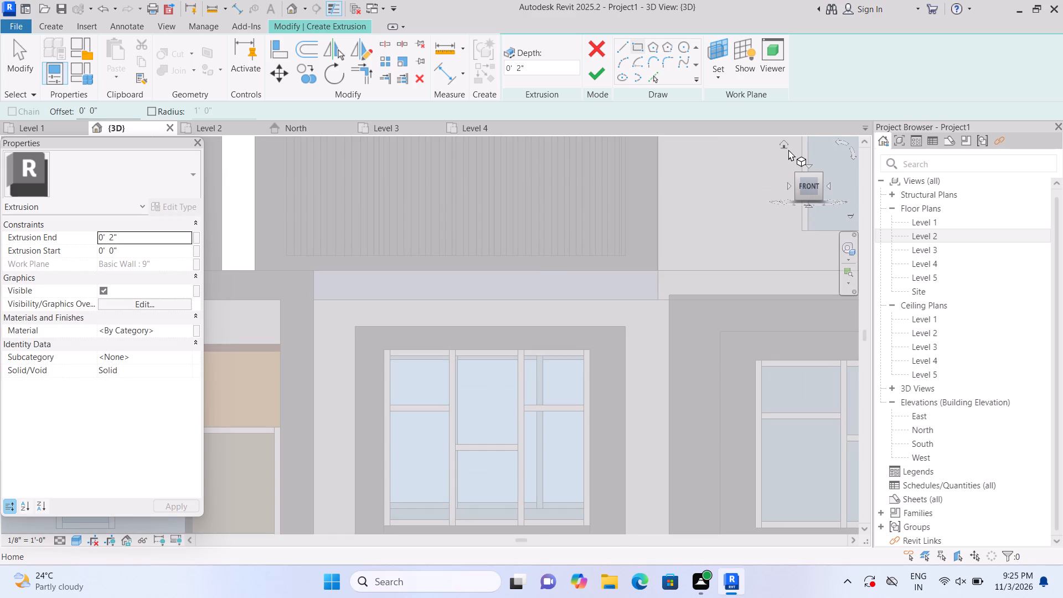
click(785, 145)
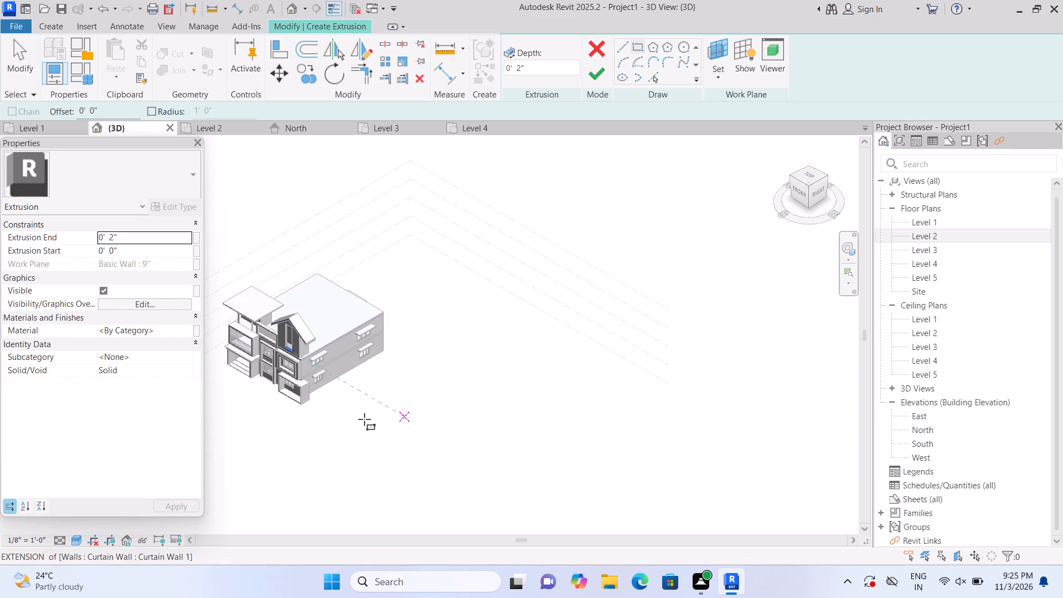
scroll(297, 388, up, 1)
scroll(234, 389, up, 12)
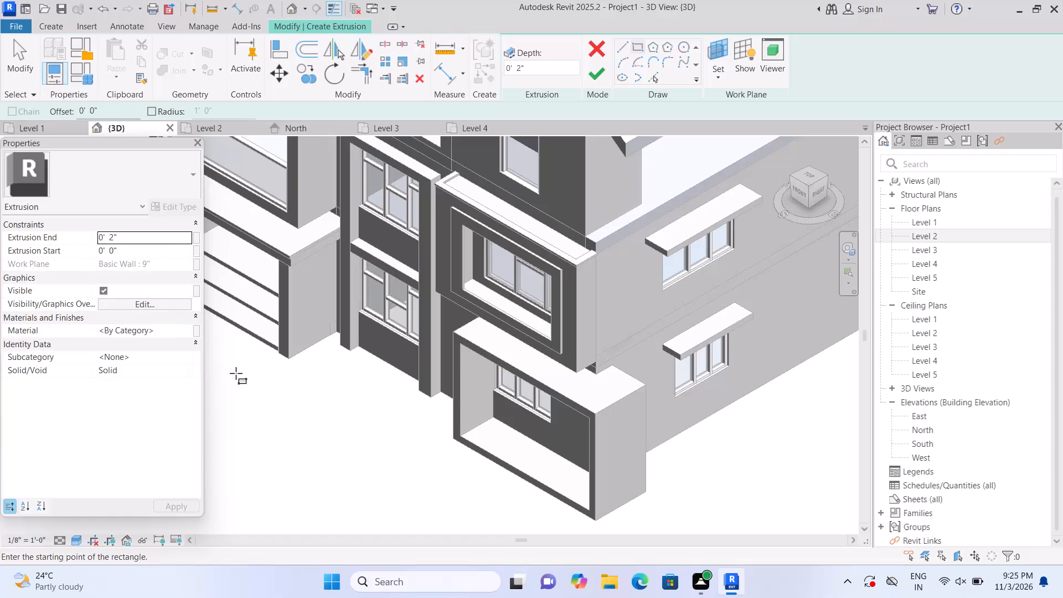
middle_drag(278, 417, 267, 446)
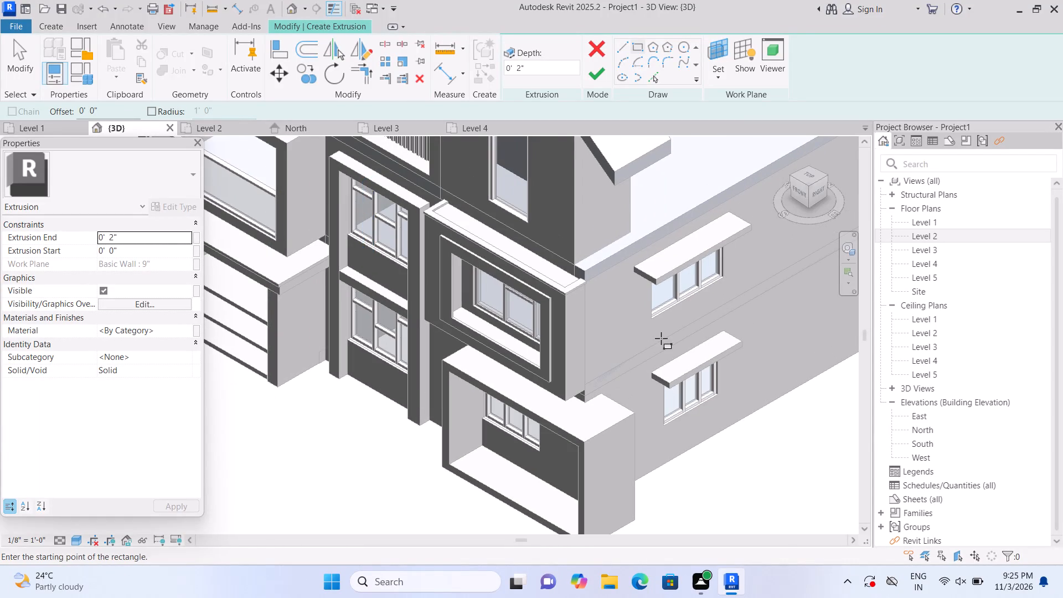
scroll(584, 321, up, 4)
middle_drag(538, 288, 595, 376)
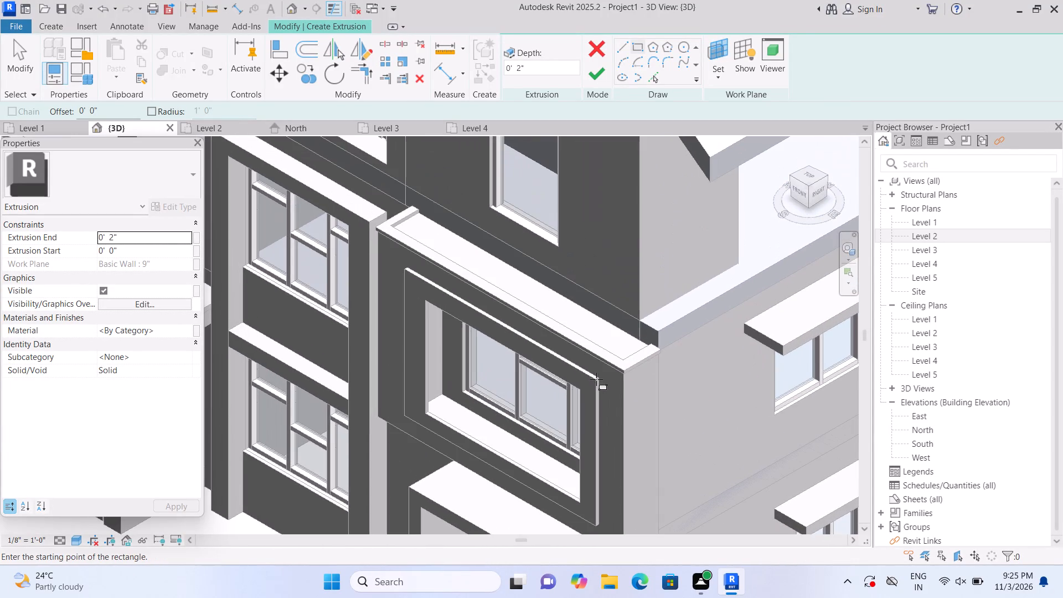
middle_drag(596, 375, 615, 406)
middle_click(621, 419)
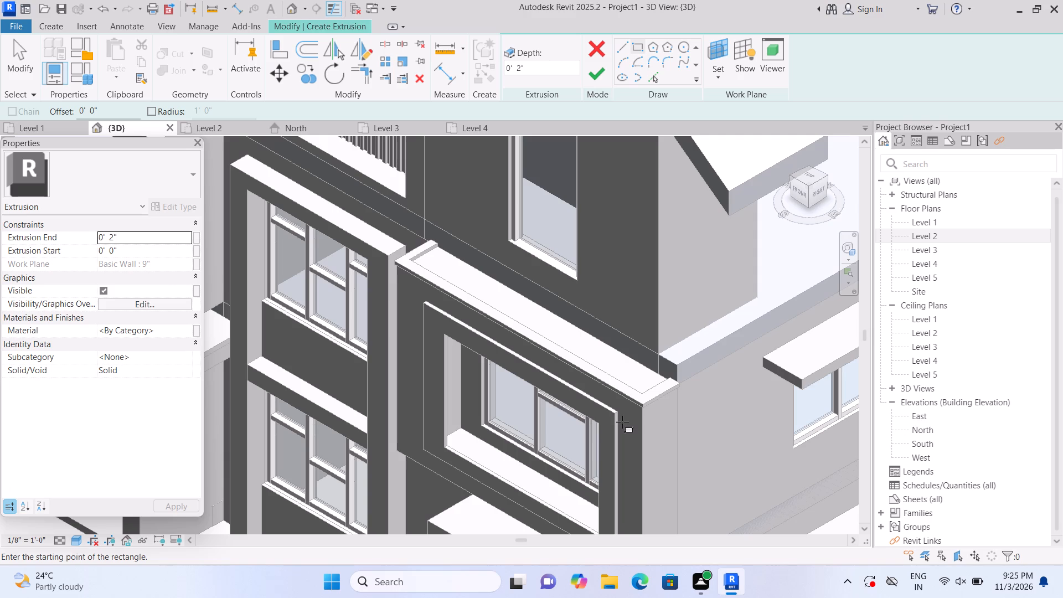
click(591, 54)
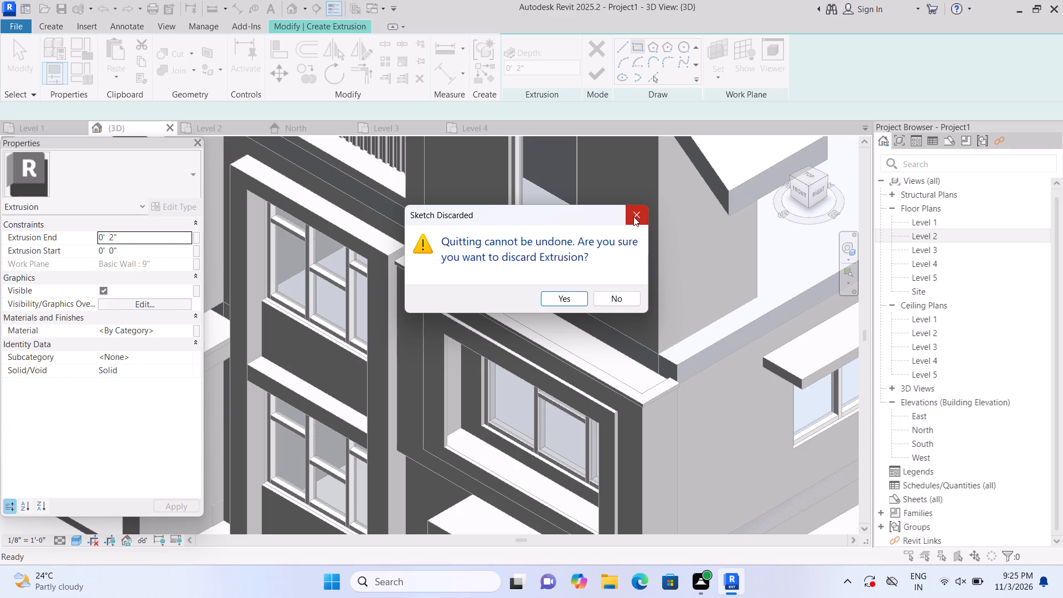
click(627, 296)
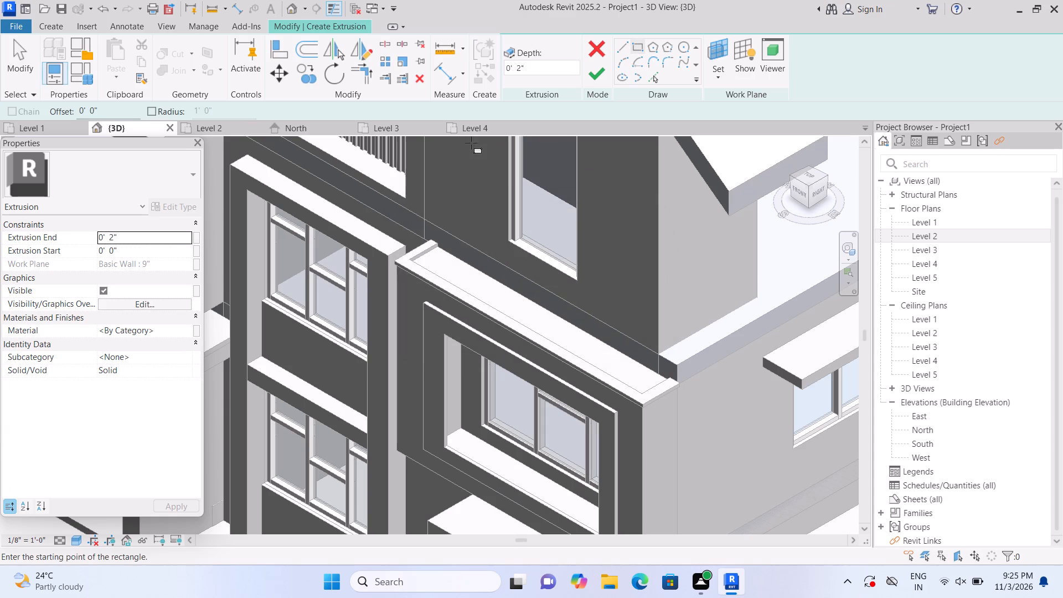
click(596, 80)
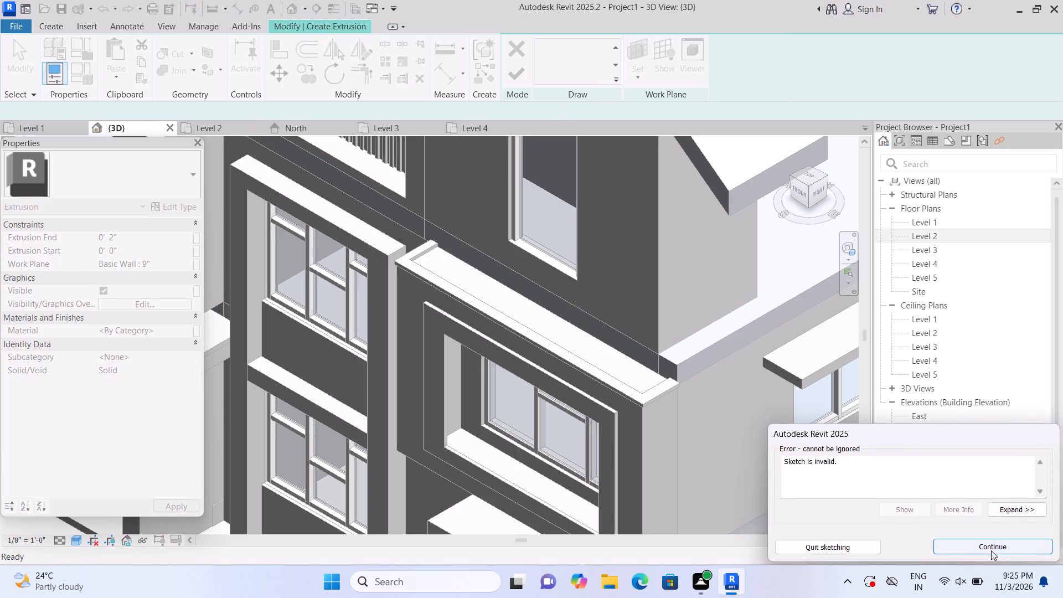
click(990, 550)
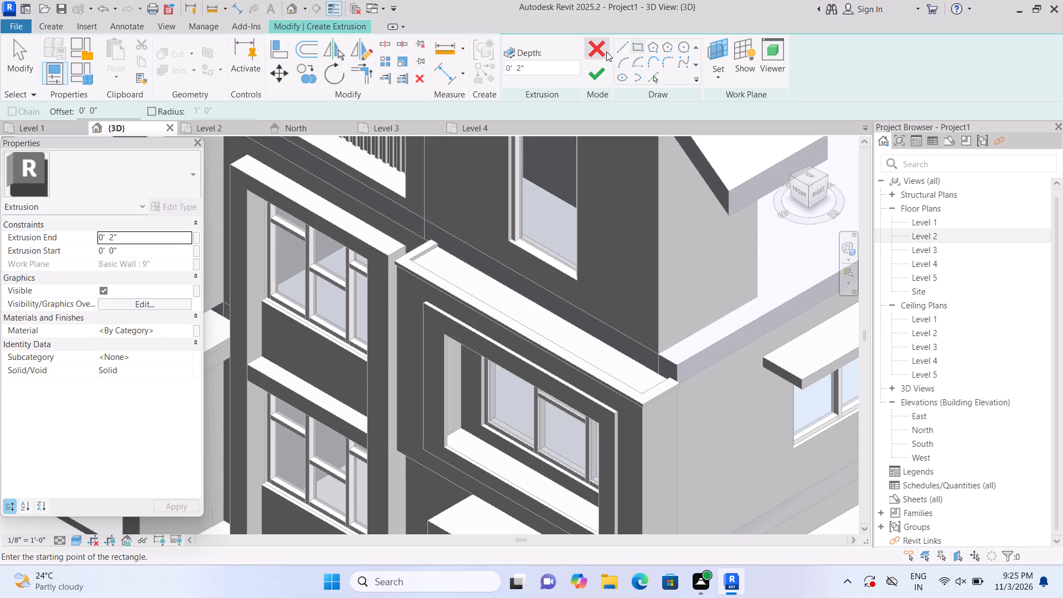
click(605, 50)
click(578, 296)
Delete the three thin extruded strips along the front and side edges on top of the upper-floor window's projecting frame.
scroll(577, 296, down, 2)
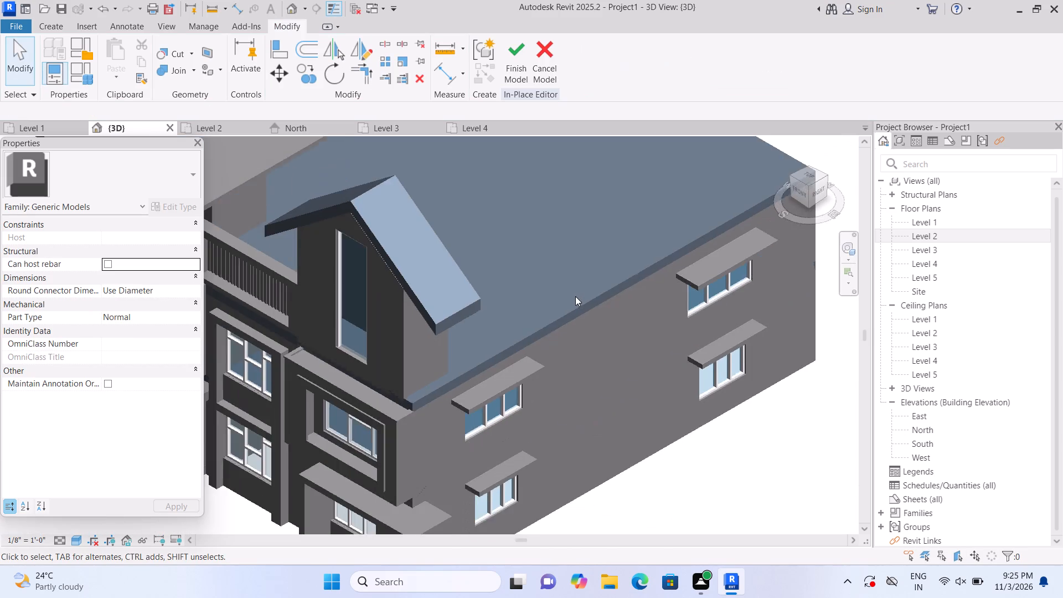
scroll(575, 296, down, 2)
middle_click(550, 373)
middle_click(564, 371)
middle_drag(592, 354, 595, 348)
middle_click(597, 341)
middle_drag(610, 323, 618, 318)
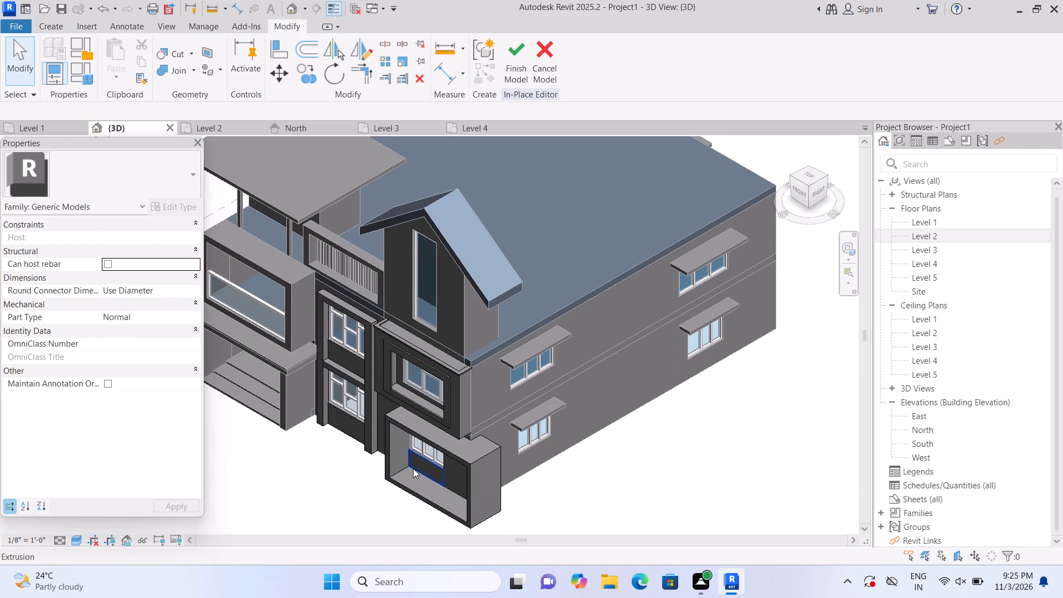
scroll(407, 377, up, 6)
scroll(437, 333, up, 4)
click(451, 319)
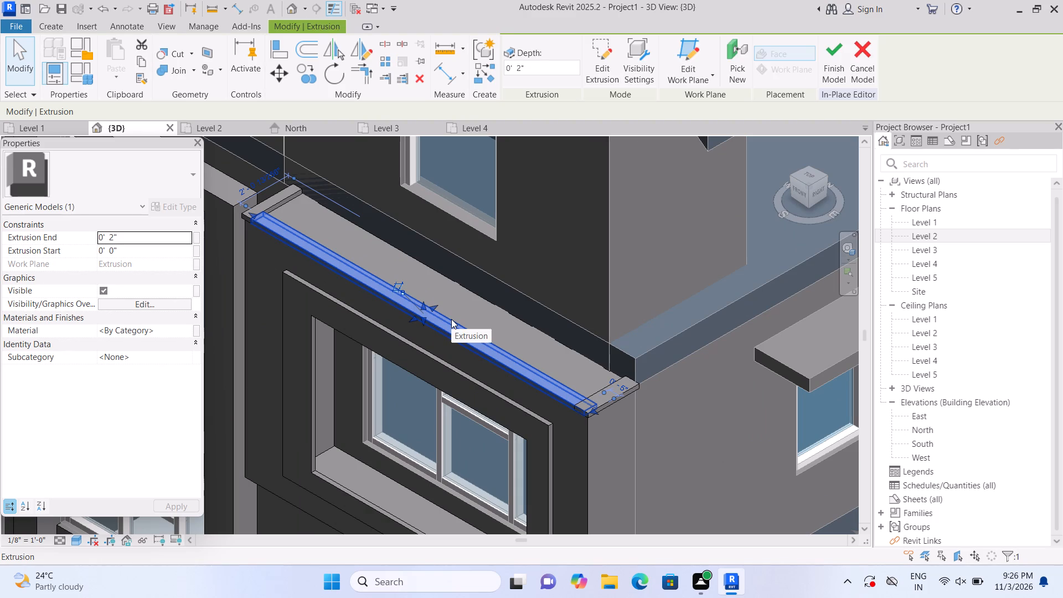
key(Delete)
click(255, 202)
key(Delete)
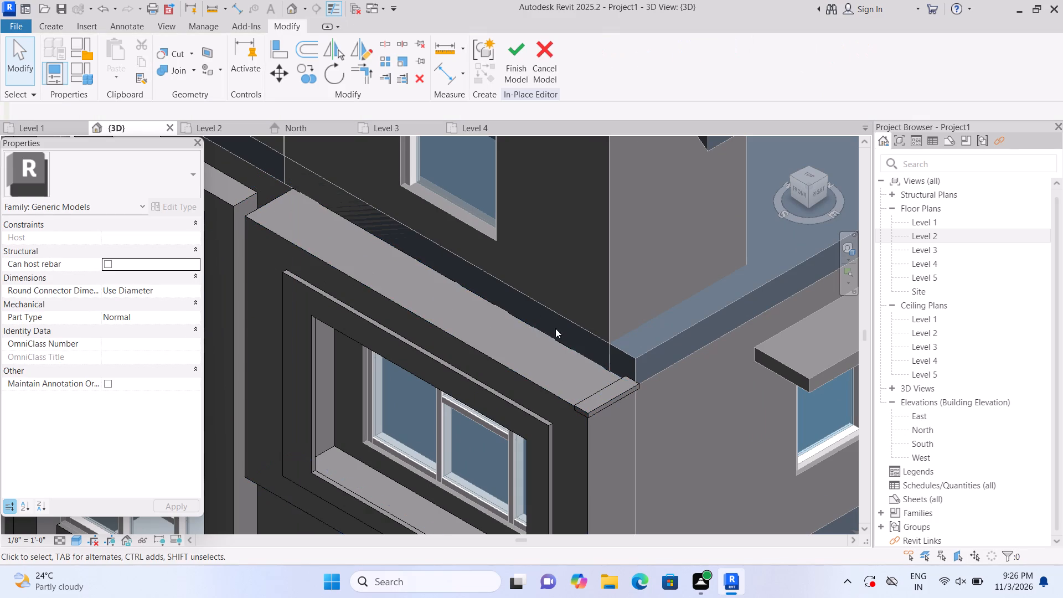
click(606, 391)
key(Delete)
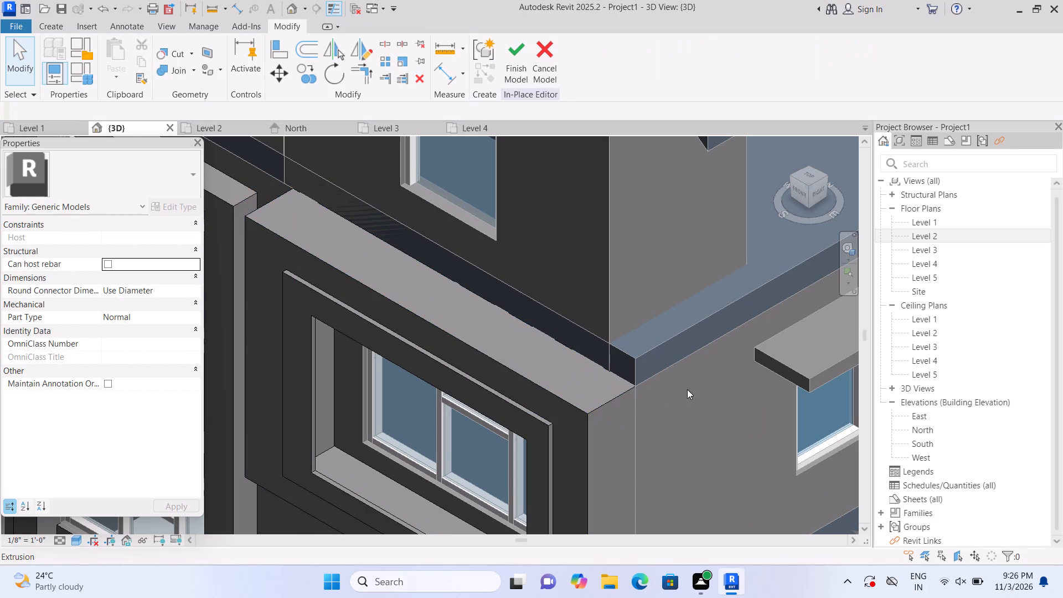
Stretch the top edge of the upper-floor window's 2' 0" deep outer frame up to the top of the roof slab edge.
click(796, 193)
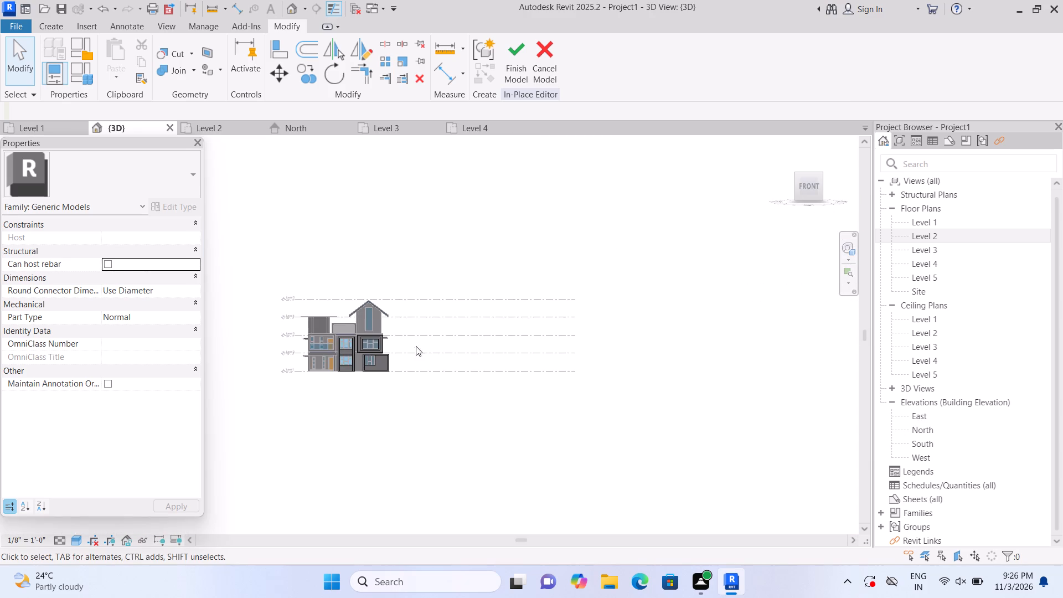
scroll(406, 340, up, 2)
scroll(305, 367, up, 13)
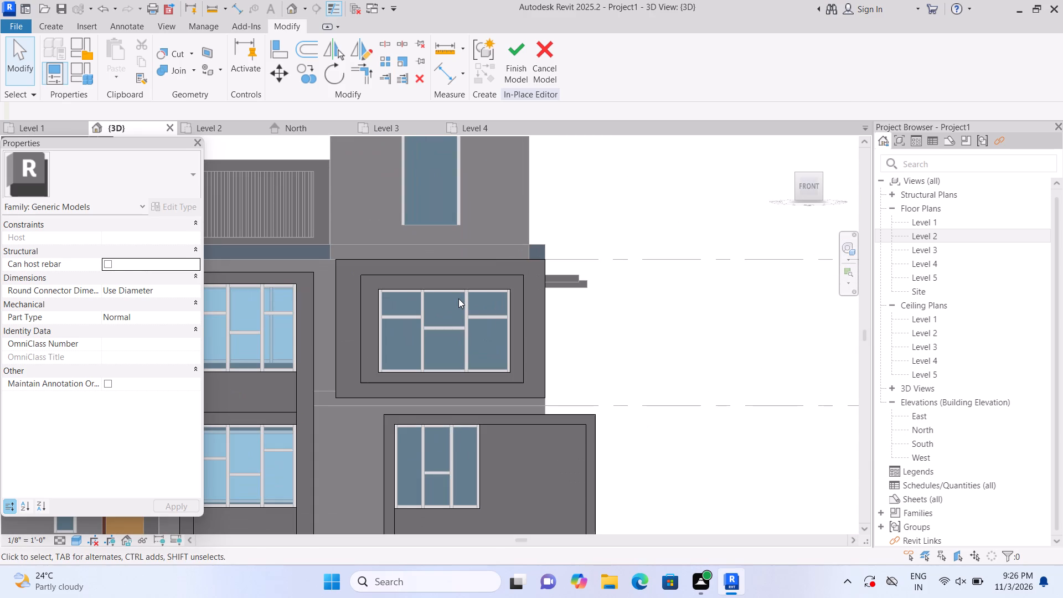
scroll(441, 269, up, 1)
middle_drag(448, 271, 500, 277)
scroll(493, 275, up, 2)
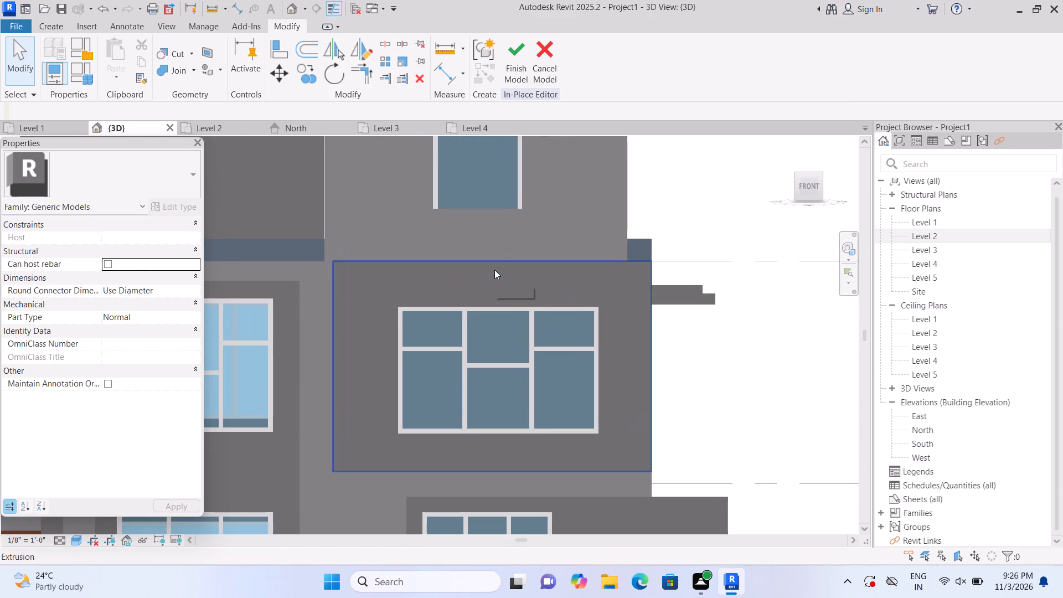
click(499, 264)
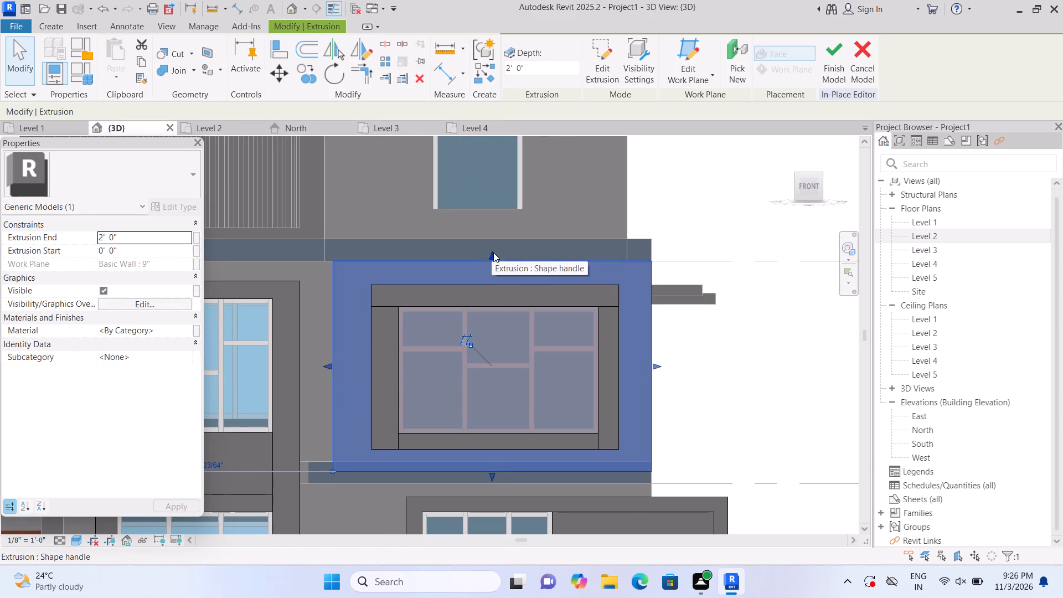
drag(493, 252, 492, 243)
click(492, 243)
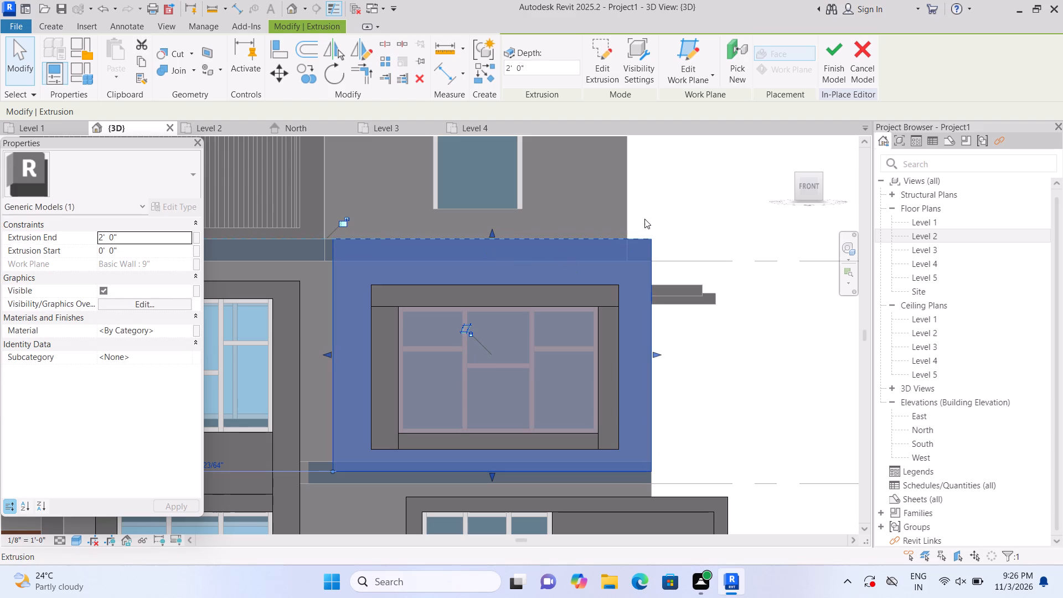
click(646, 213)
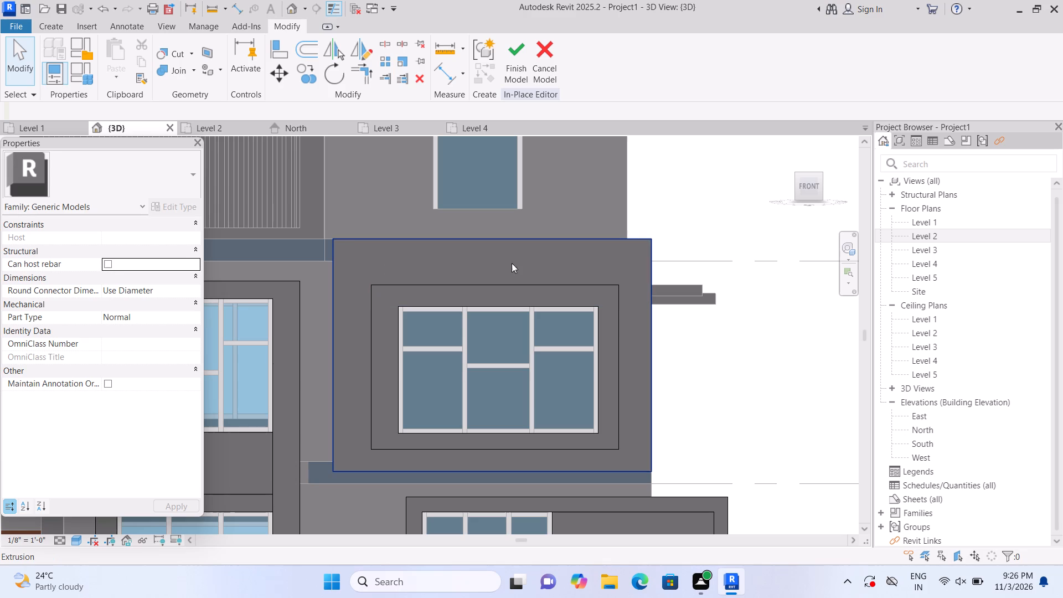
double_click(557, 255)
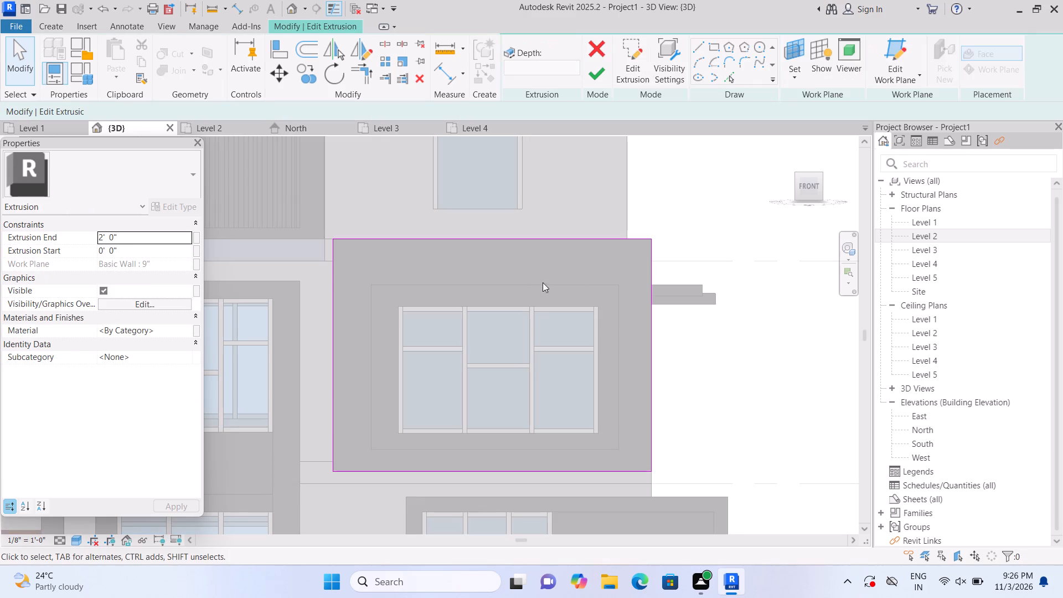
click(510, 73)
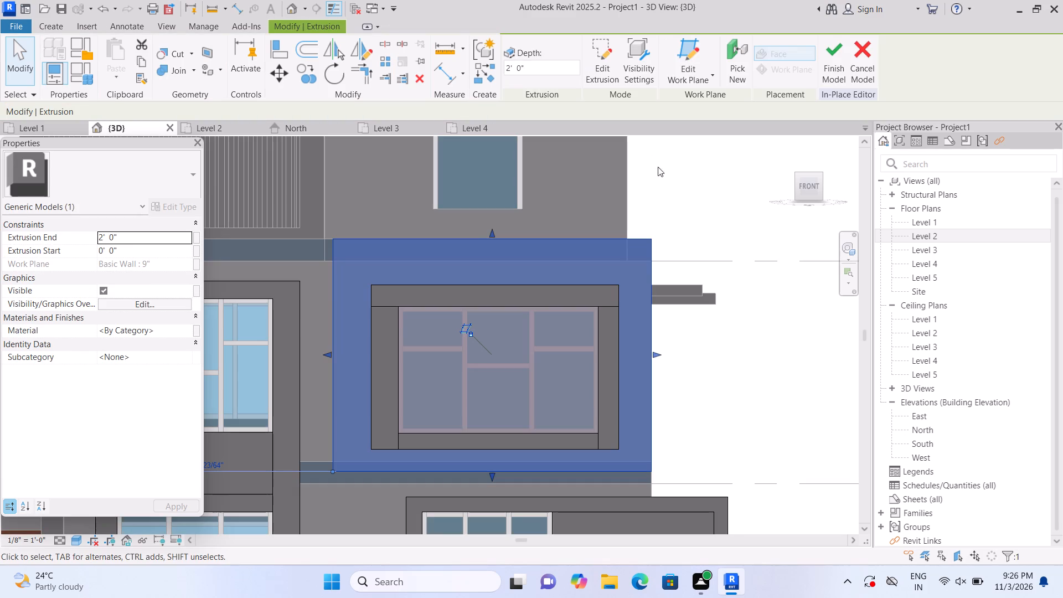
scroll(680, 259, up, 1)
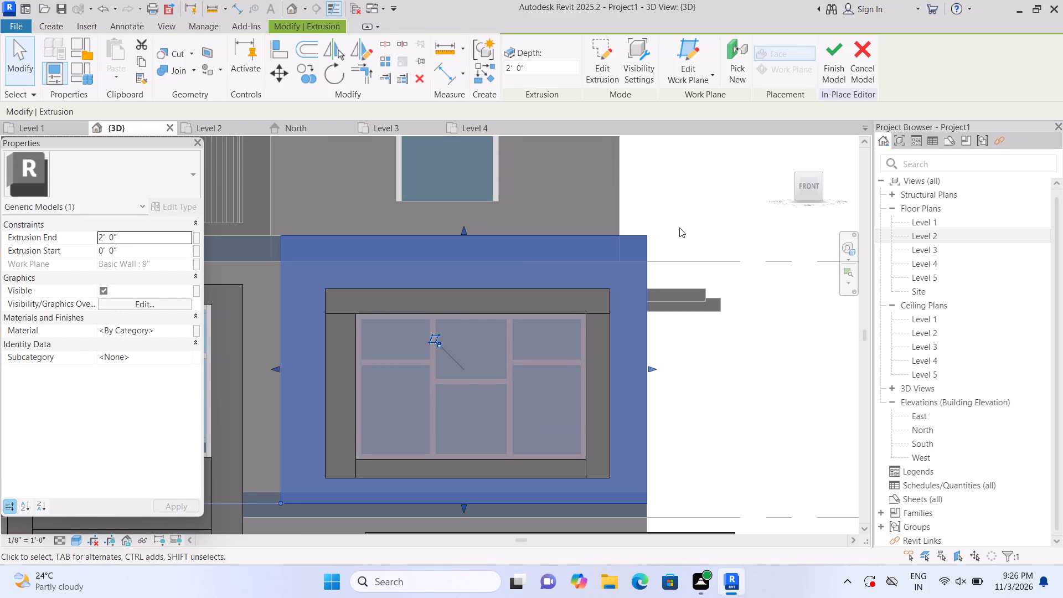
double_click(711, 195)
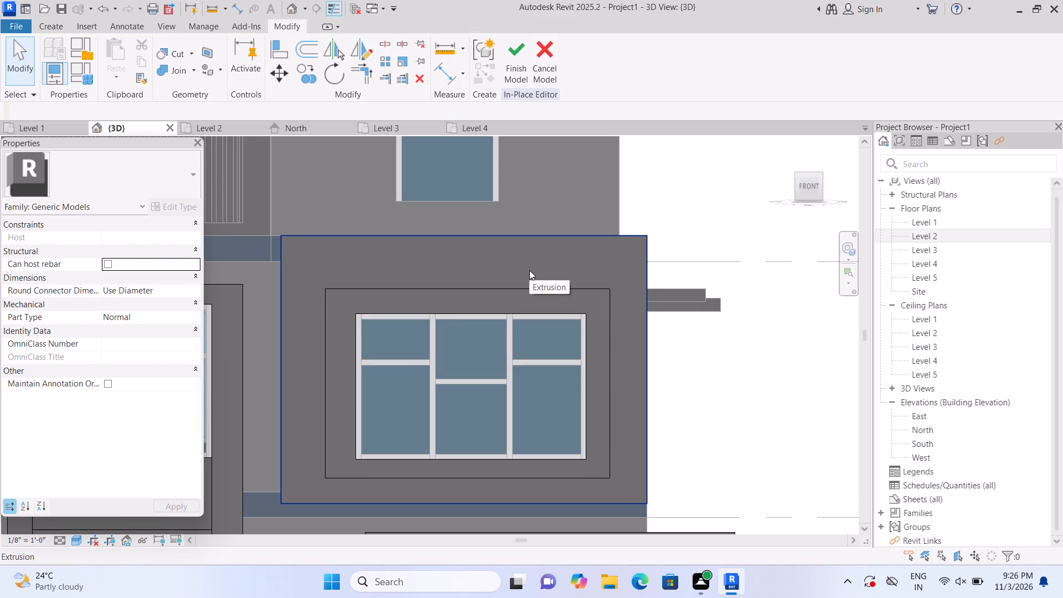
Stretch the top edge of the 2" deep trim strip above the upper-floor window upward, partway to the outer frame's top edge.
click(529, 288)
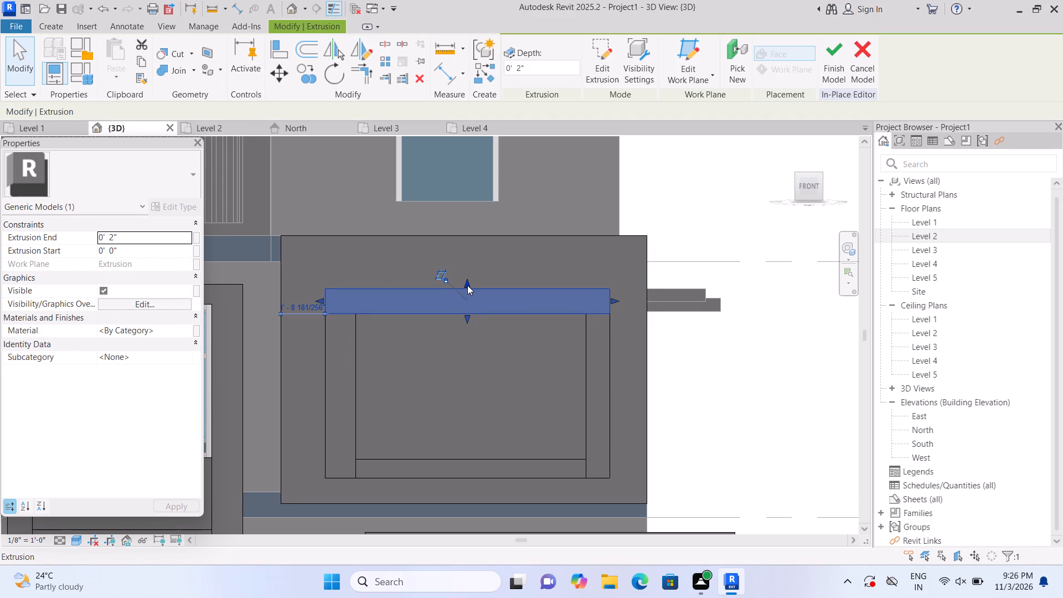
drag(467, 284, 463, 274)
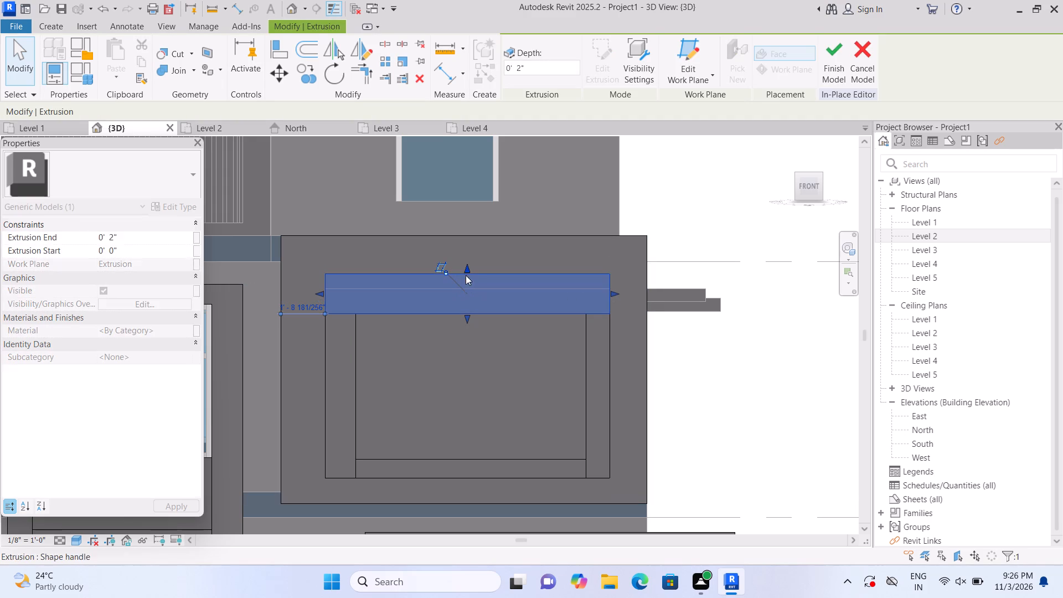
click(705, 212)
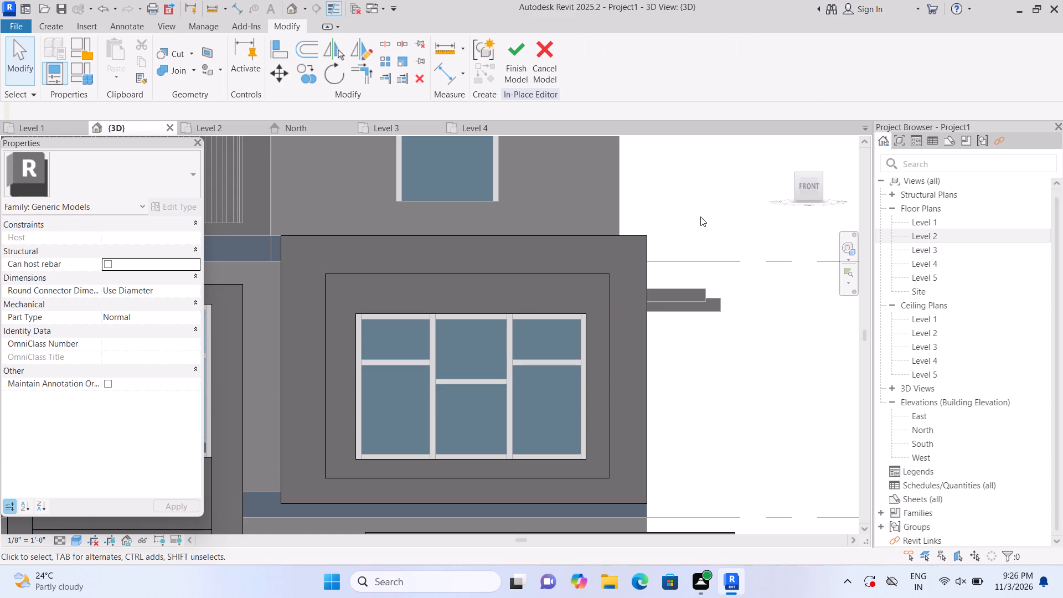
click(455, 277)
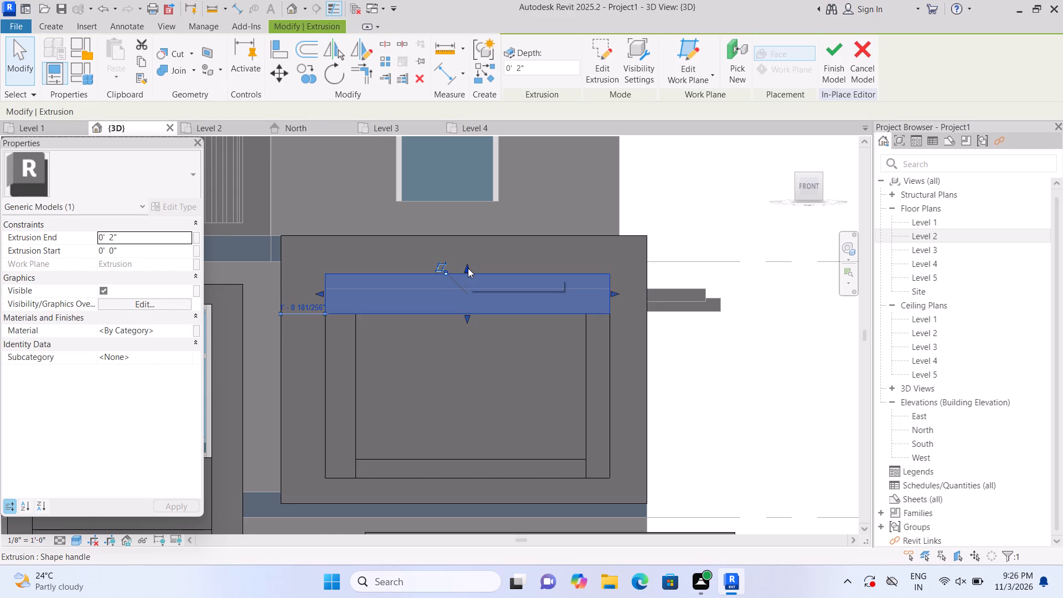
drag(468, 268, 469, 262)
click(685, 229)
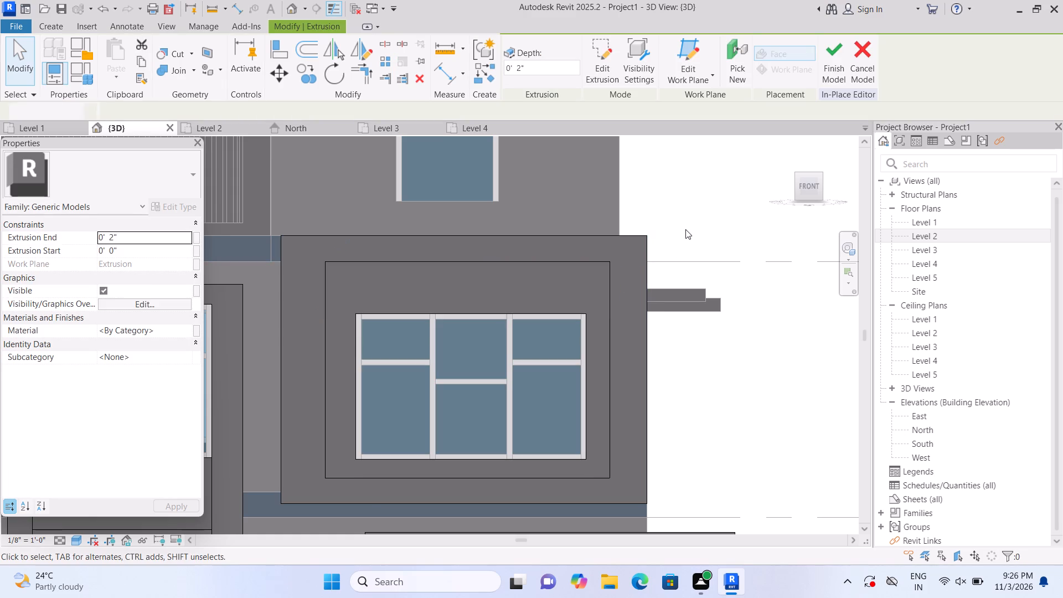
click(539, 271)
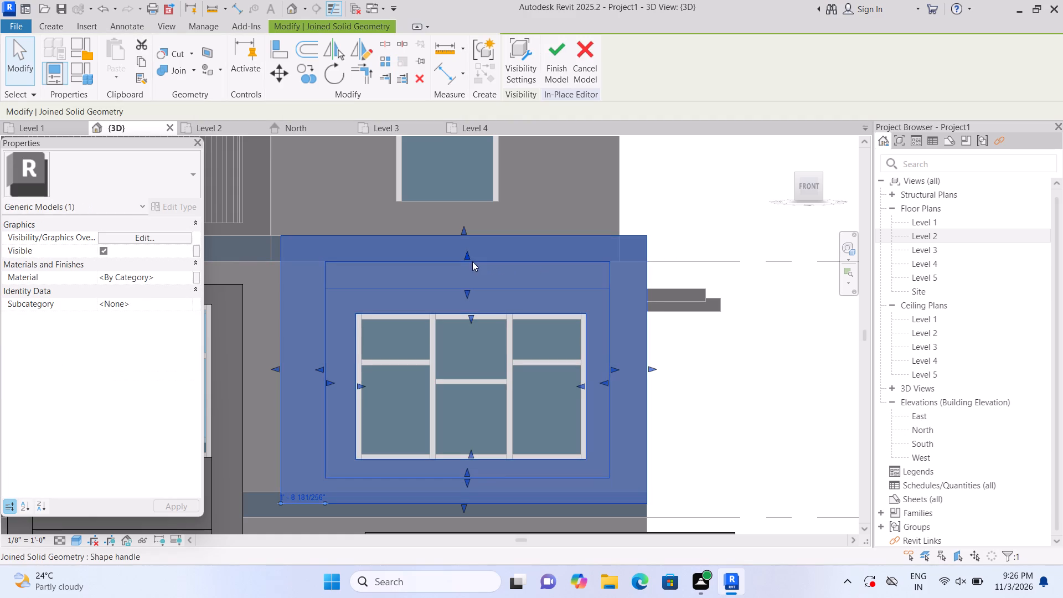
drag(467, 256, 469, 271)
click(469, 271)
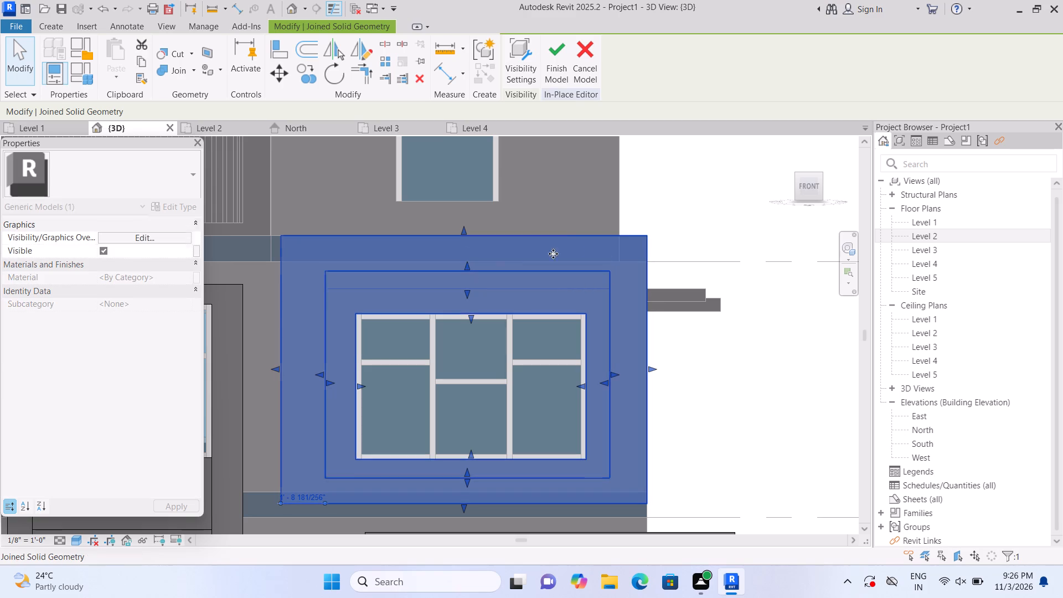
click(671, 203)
Delete the four 2" deep trim strips above, below and on both sides of the upper-floor window's projecting frame opening.
scroll(669, 207, down, 2)
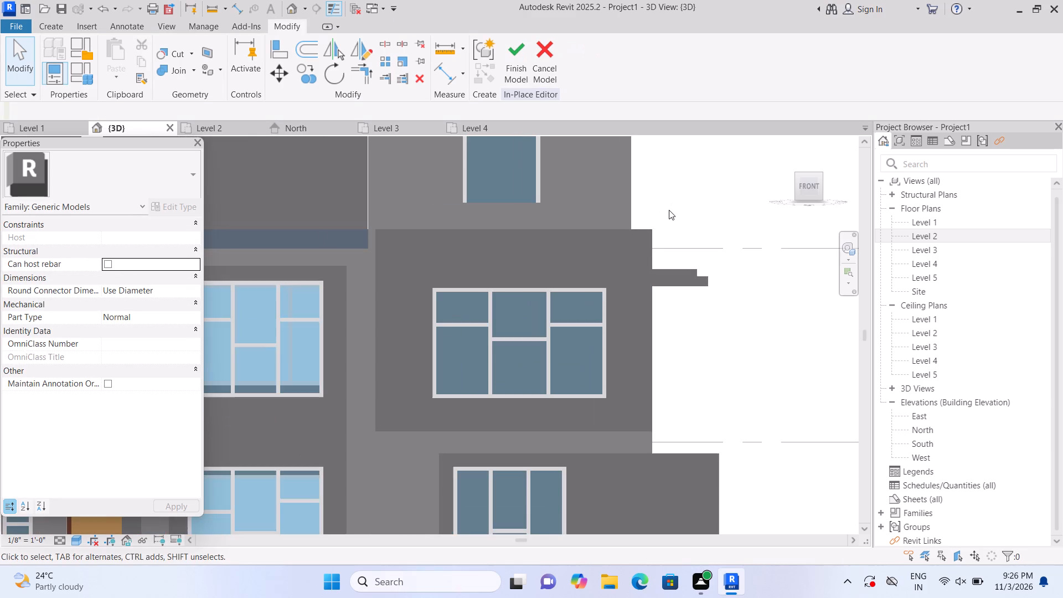
scroll(669, 210, up, 1)
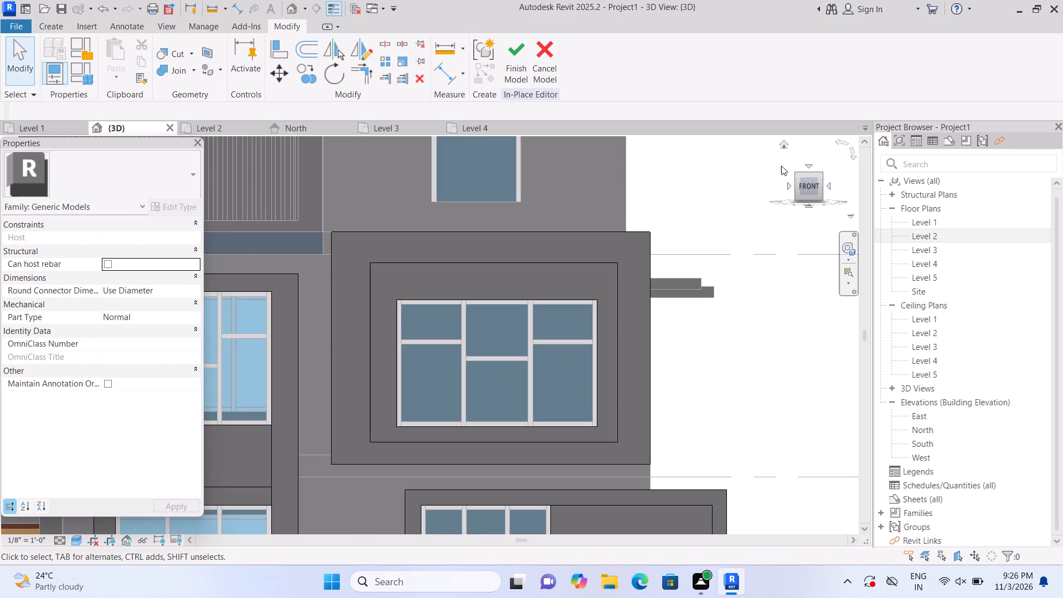
click(784, 143)
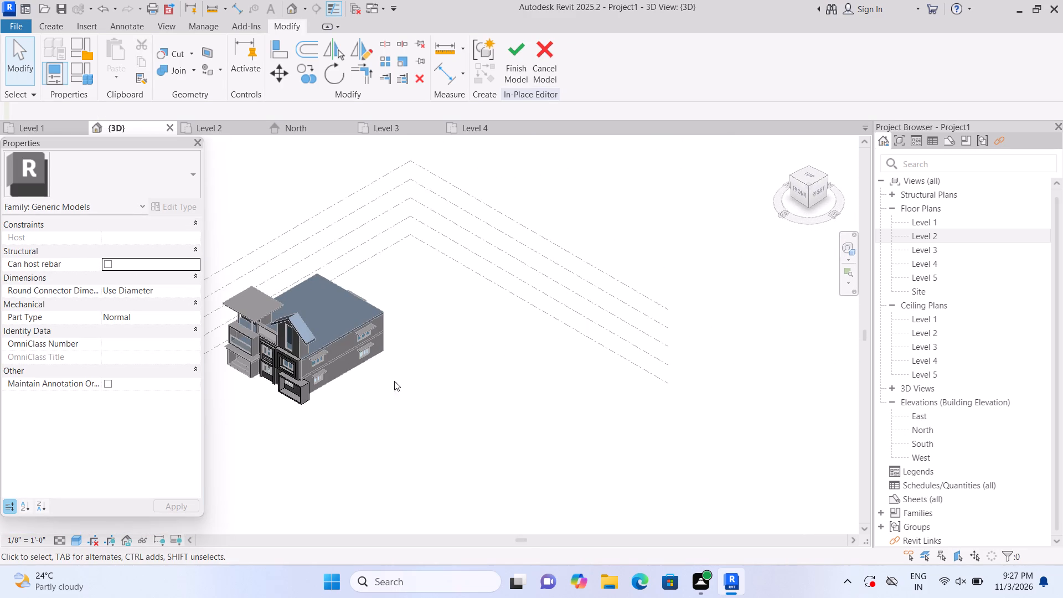
scroll(308, 393, up, 3)
scroll(251, 389, up, 10)
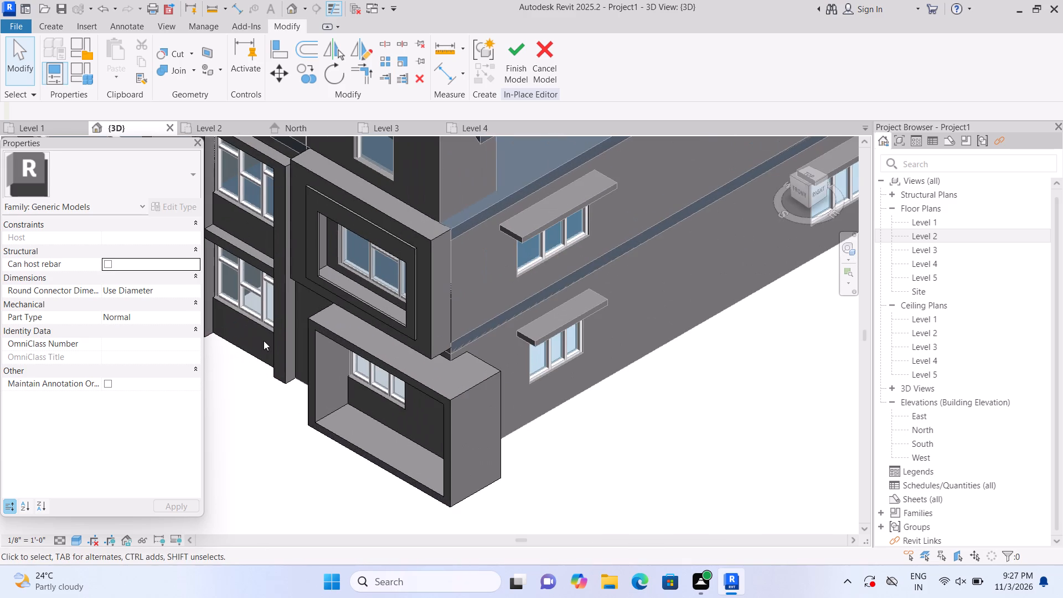
middle_drag(269, 347, 285, 399)
scroll(323, 375, up, 4)
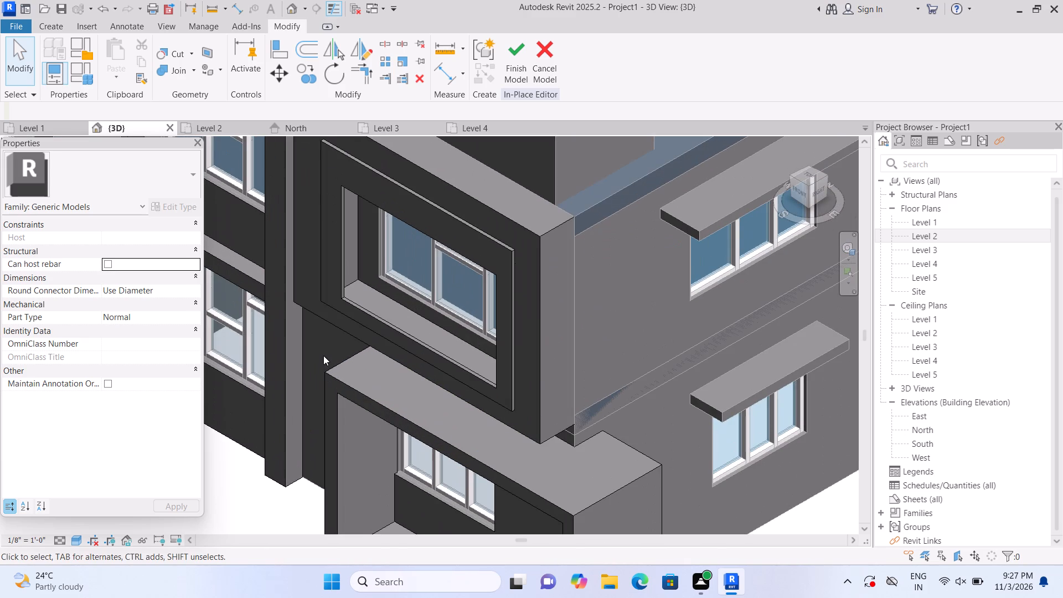
scroll(323, 355, up, 1)
middle_drag(323, 357, 324, 410)
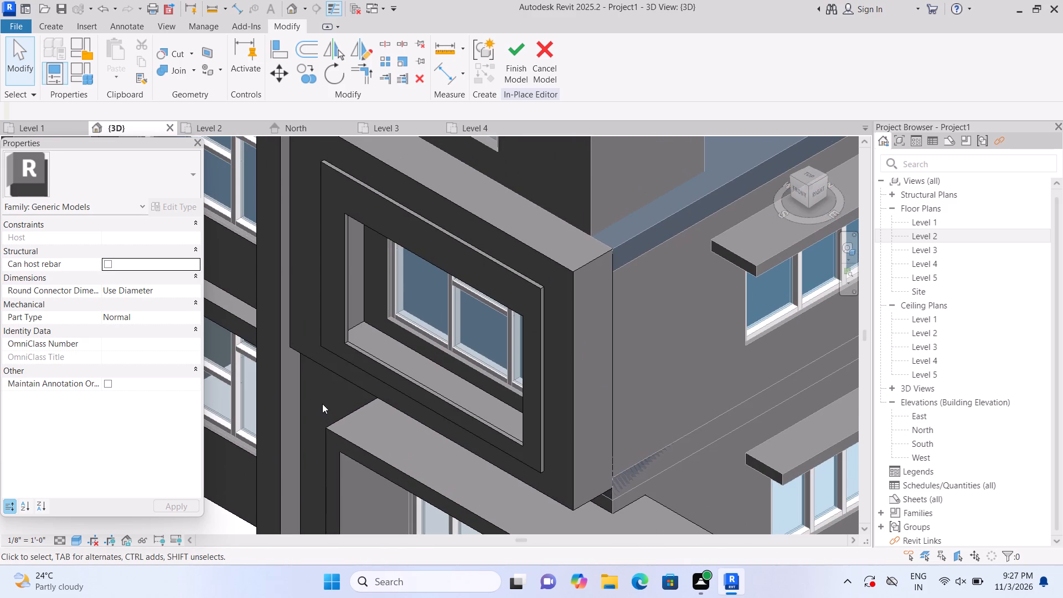
double_click(420, 248)
key(Escape)
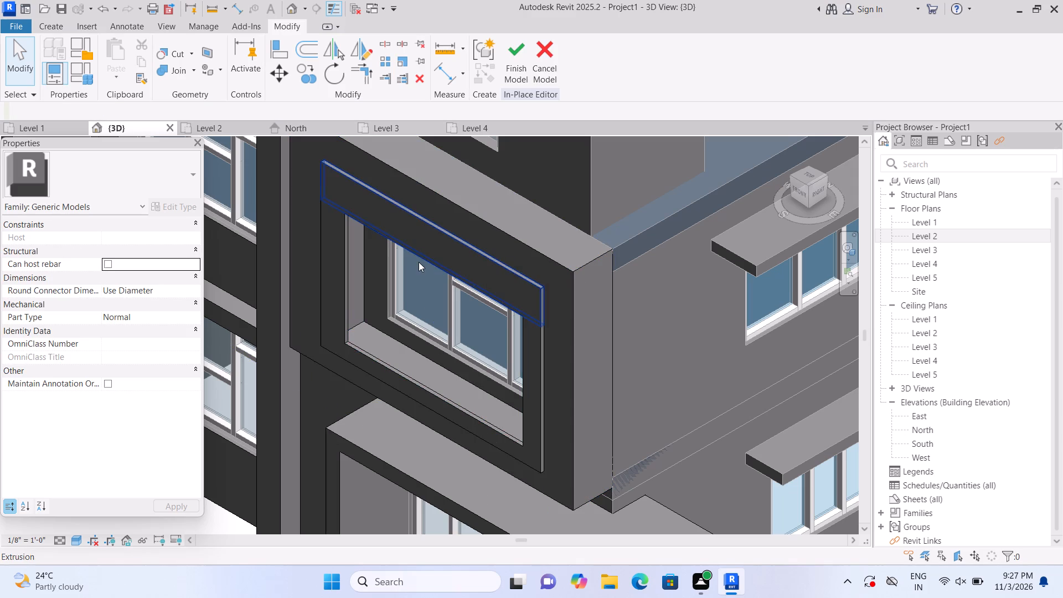
scroll(417, 267, up, 1)
click(426, 255)
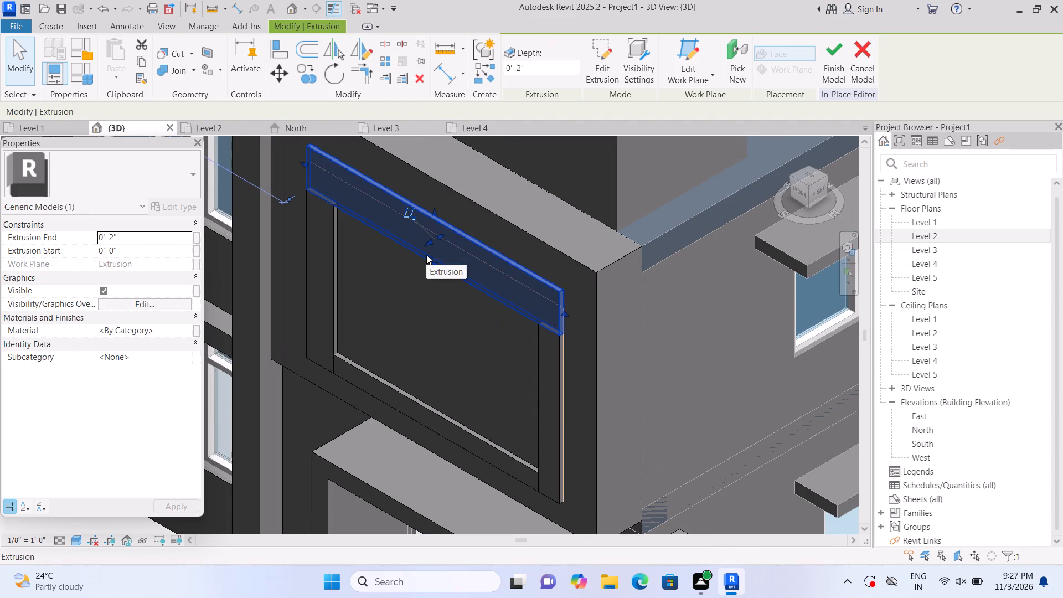
key(Delete)
click(343, 301)
key(Delete)
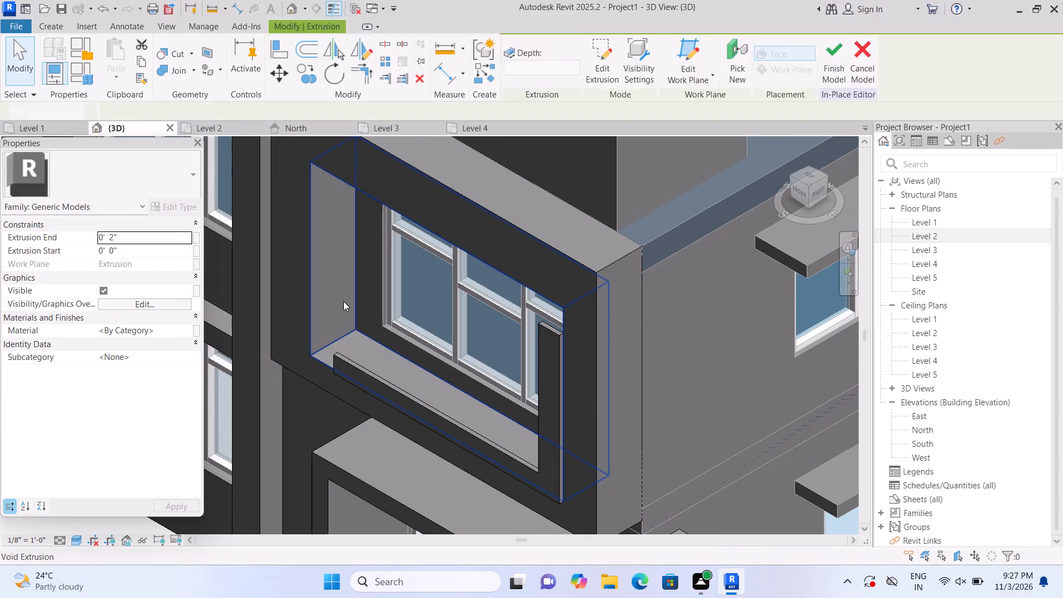
click(385, 381)
key(Delete)
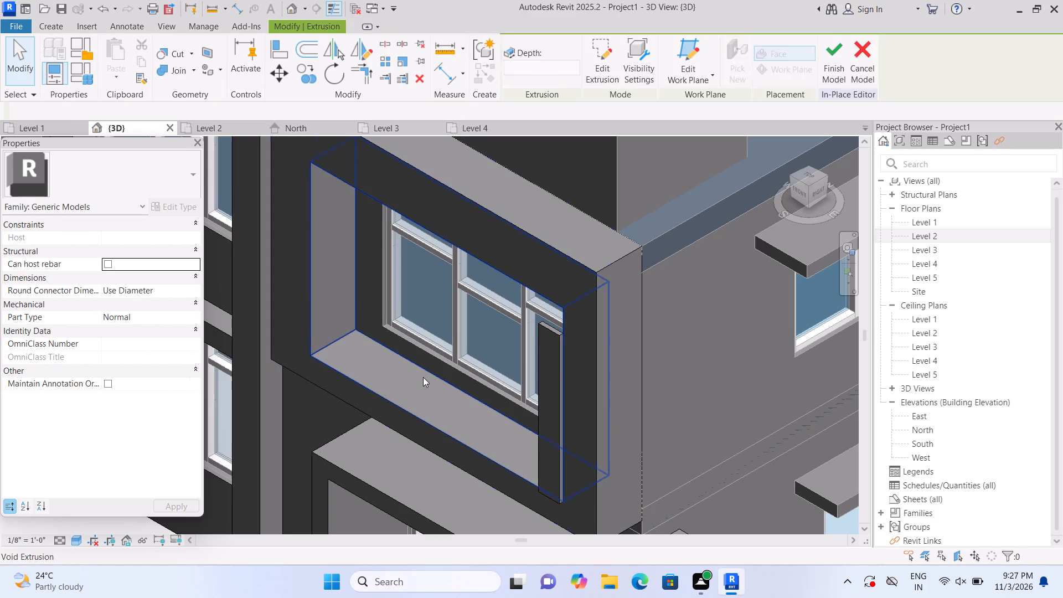
click(547, 378)
key(Delete)
Examine the upper-floor window's projecting frame and the surrounding front facade from several angles.
scroll(546, 377, down, 1)
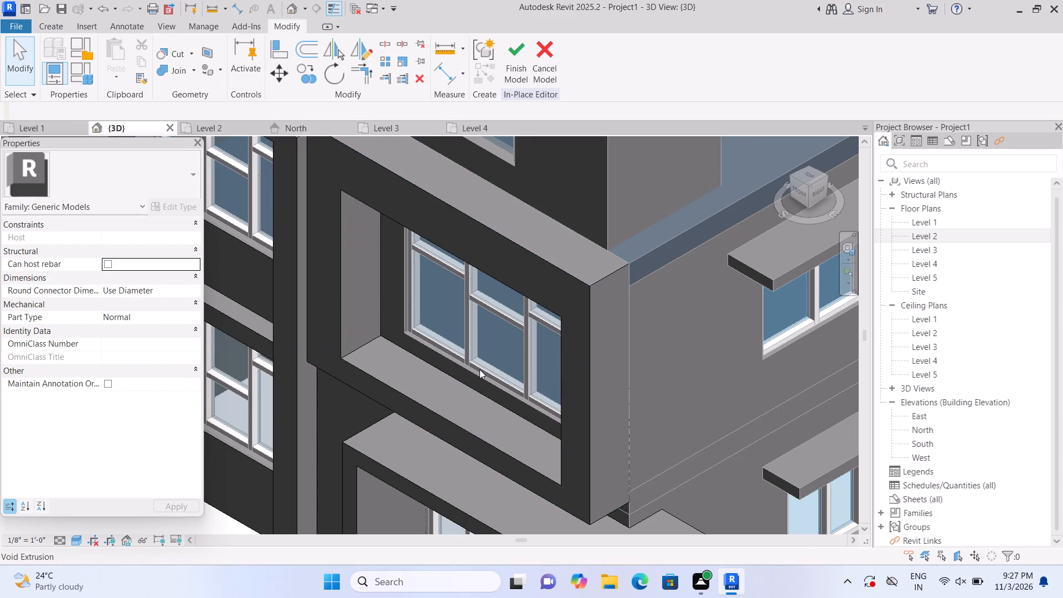
shift+middle_drag(478, 370, 500, 212)
middle_drag(517, 178, 488, 341)
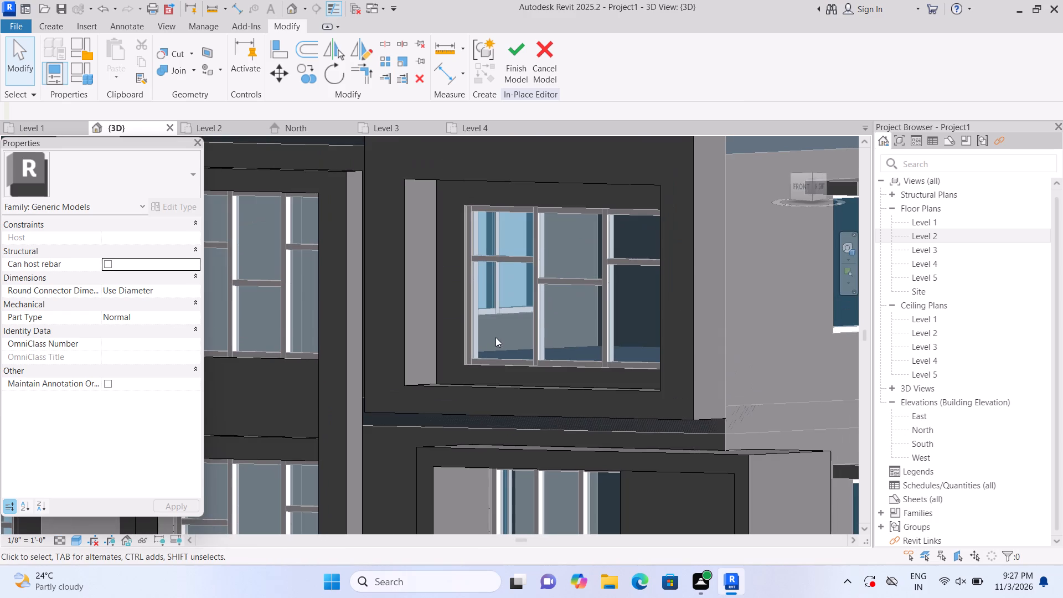
shift+middle_drag(498, 334, 532, 346)
middle_drag(602, 301, 388, 292)
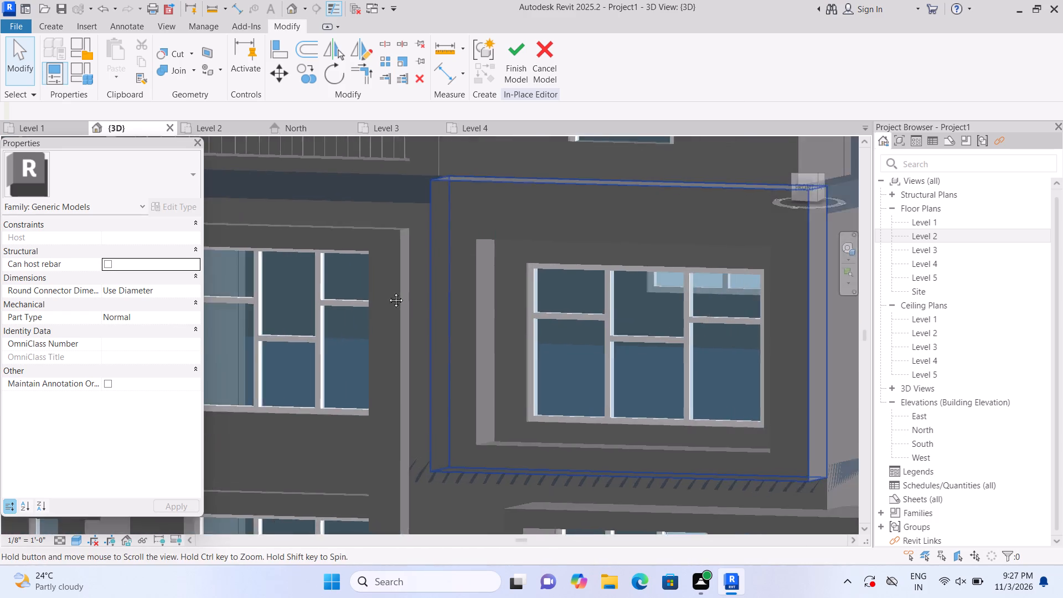
middle_drag(388, 292, 347, 287)
middle_click(347, 287)
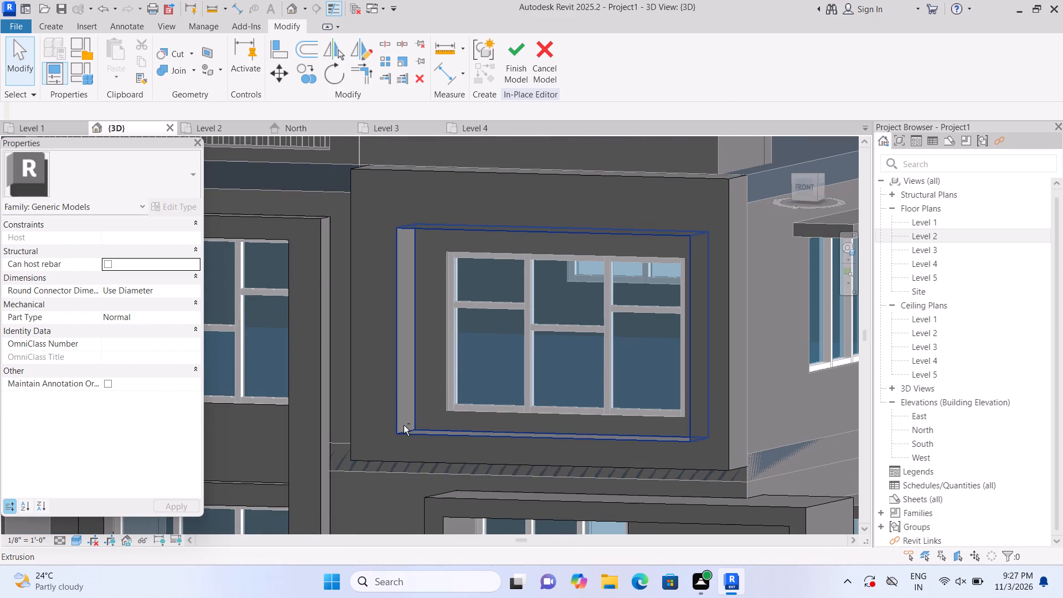
scroll(400, 390, down, 4)
shift+middle_drag(244, 457, 322, 469)
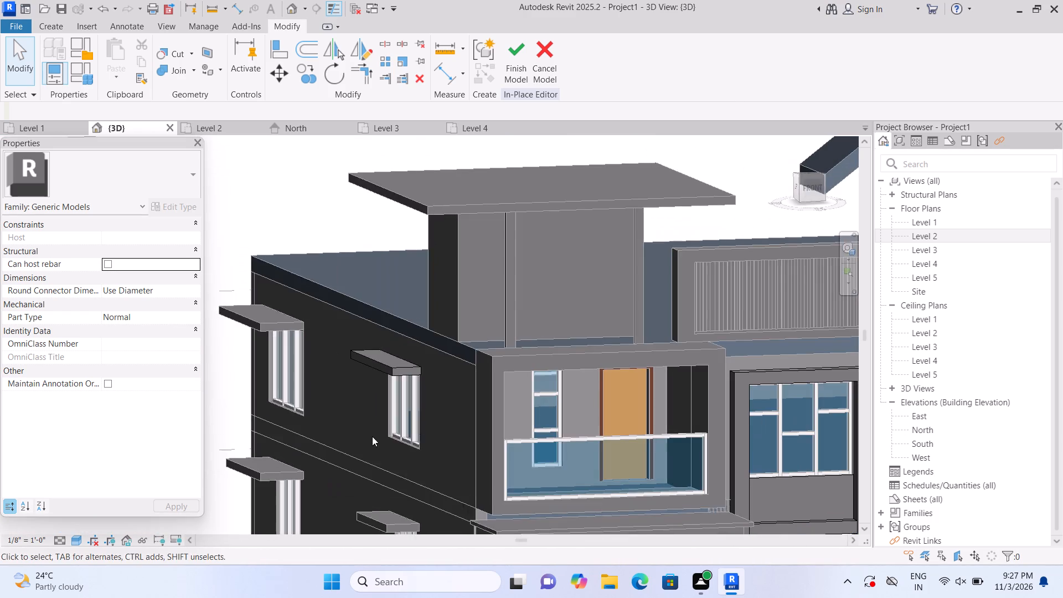
middle_drag(441, 409, 209, 342)
middle_drag(411, 373, 183, 377)
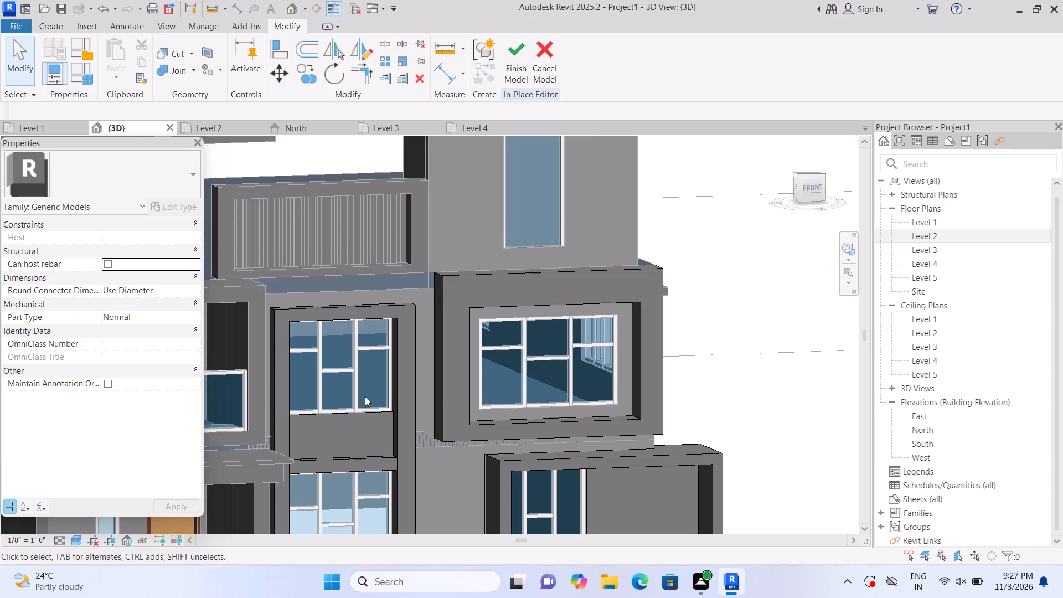
scroll(556, 353, up, 3)
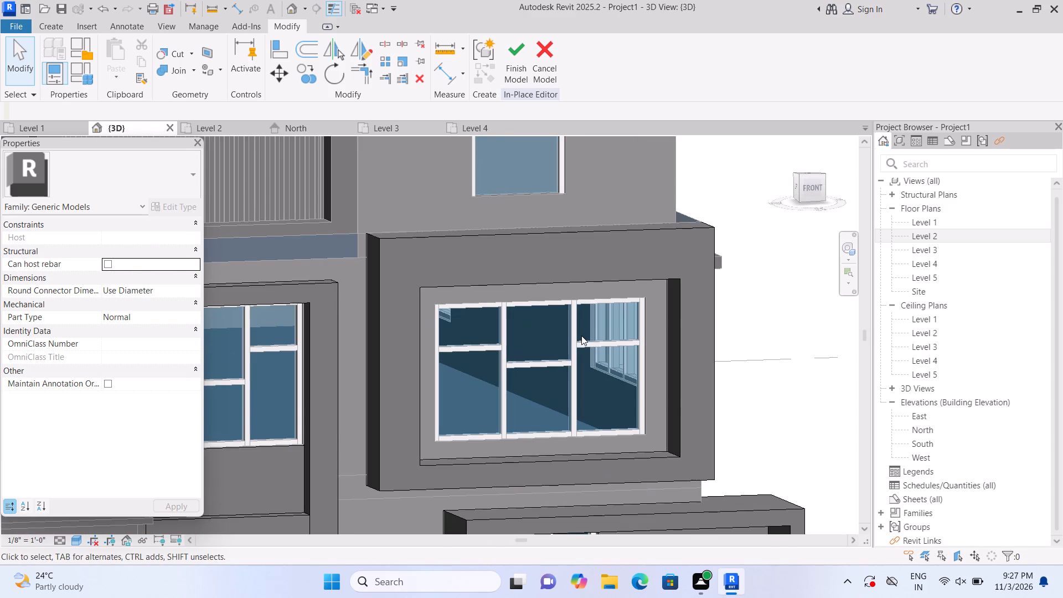
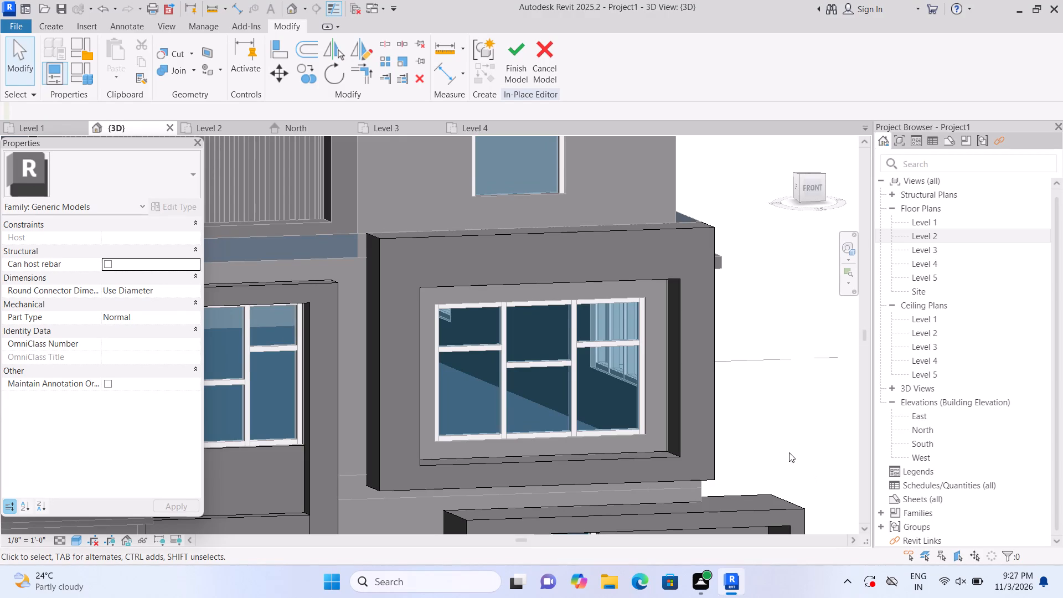
Examine the upper-floor window's projecting frame and its junction with the roof slab on the front facade.
scroll(798, 458, down, 1)
middle_click(819, 467)
scroll(808, 459, down, 3)
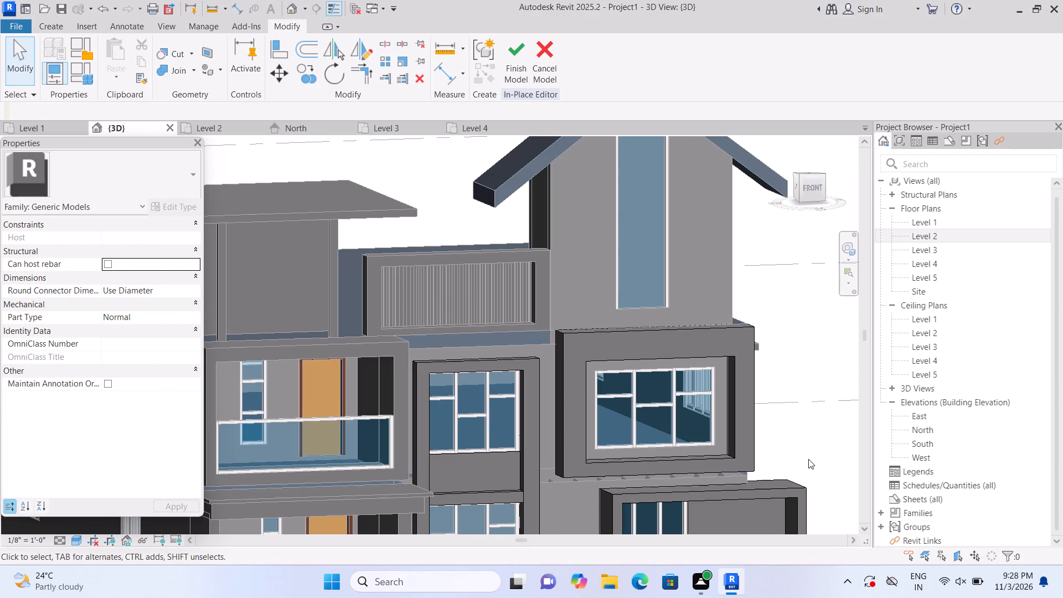
scroll(808, 459, down, 2)
scroll(812, 443, up, 1)
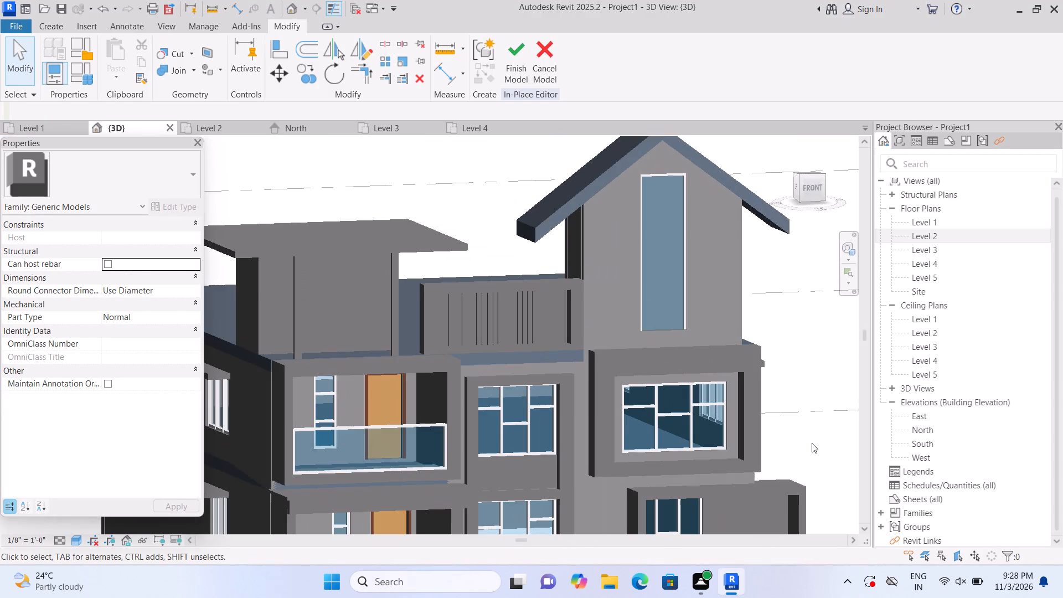
scroll(812, 443, up, 2)
middle_drag(811, 443, 778, 380)
scroll(777, 380, up, 1)
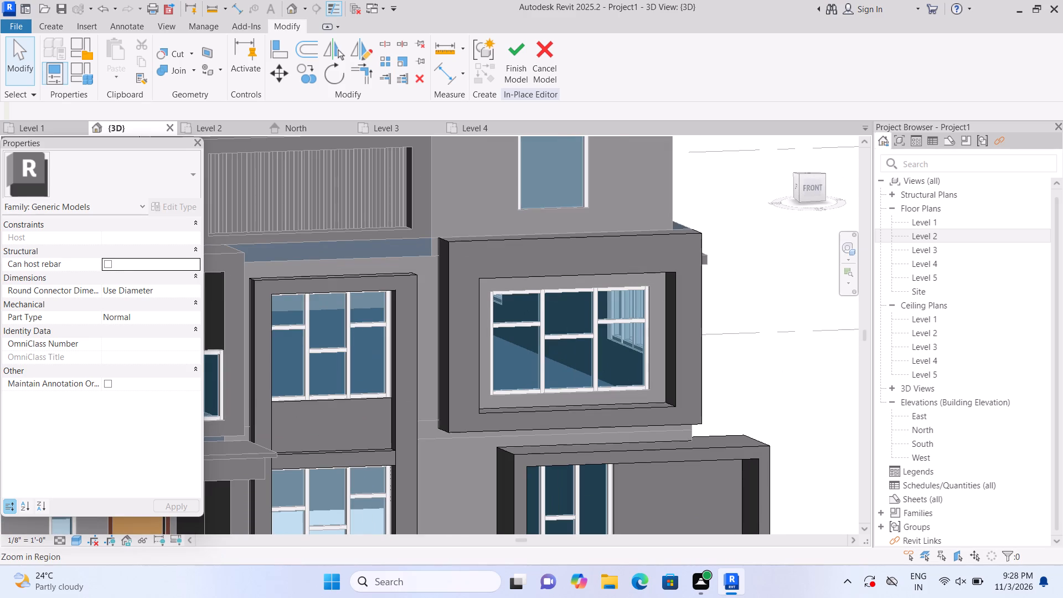
Extrude a 2" deep strip on the wall face above the upper-floor window, spanning the frame opening, about 11' 1" wide and 11 5/8" high.
click(811, 185)
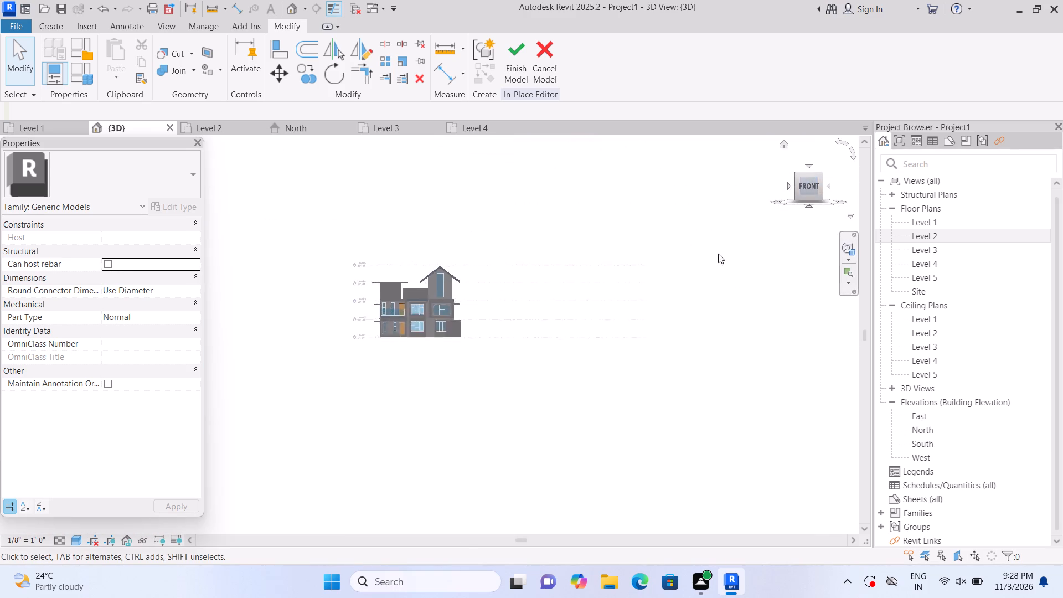
scroll(344, 392, up, 12)
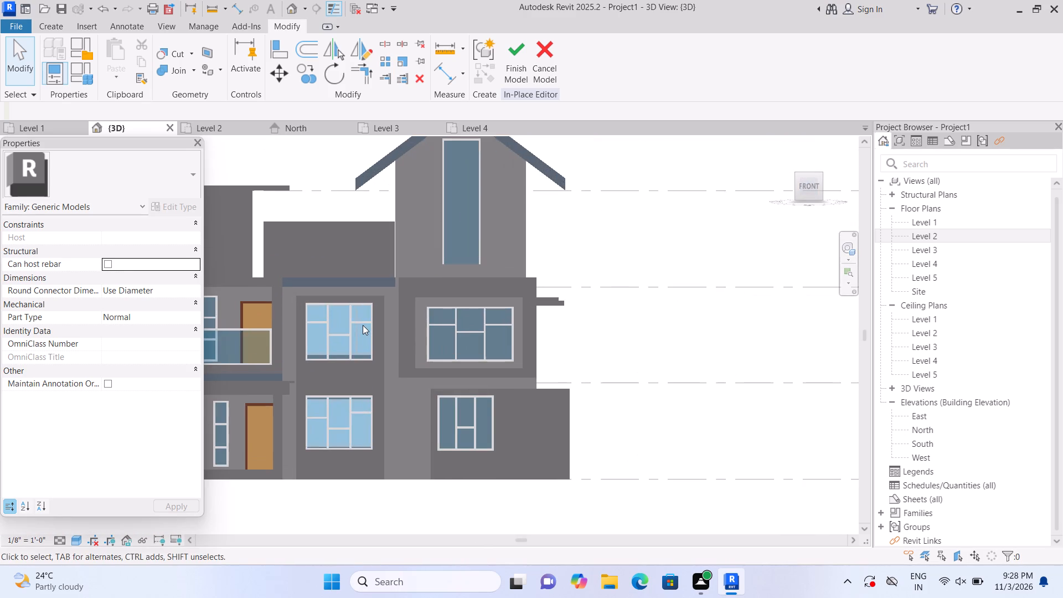
scroll(363, 325, up, 3)
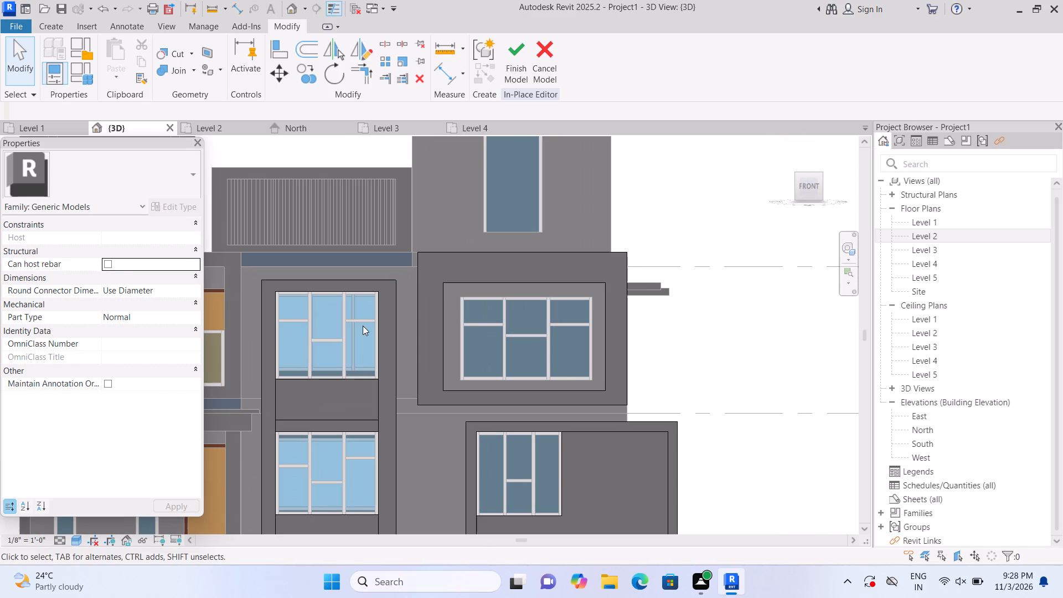
scroll(363, 326, up, 1)
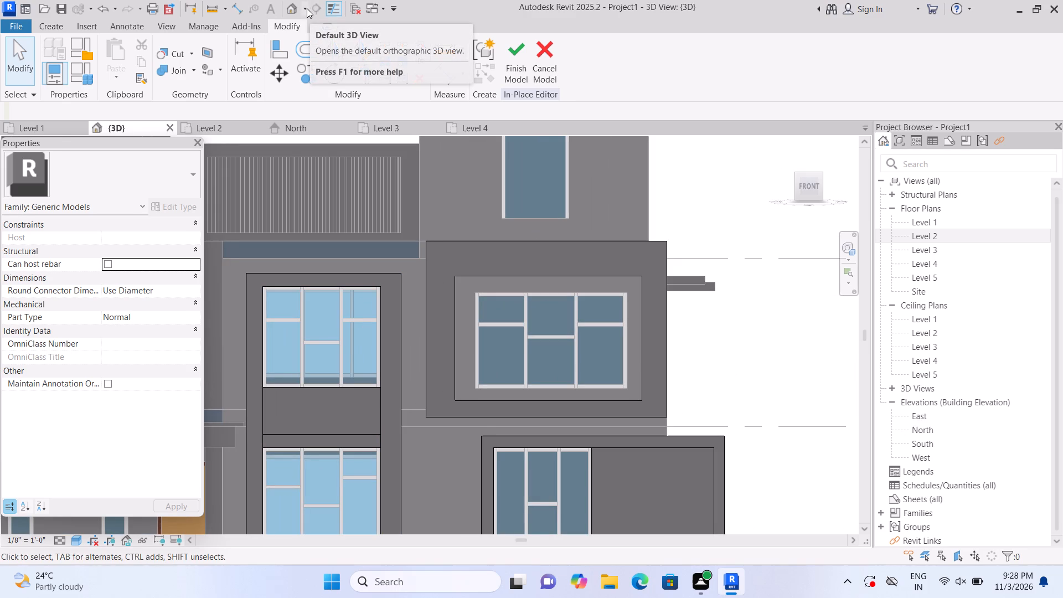
click(47, 27)
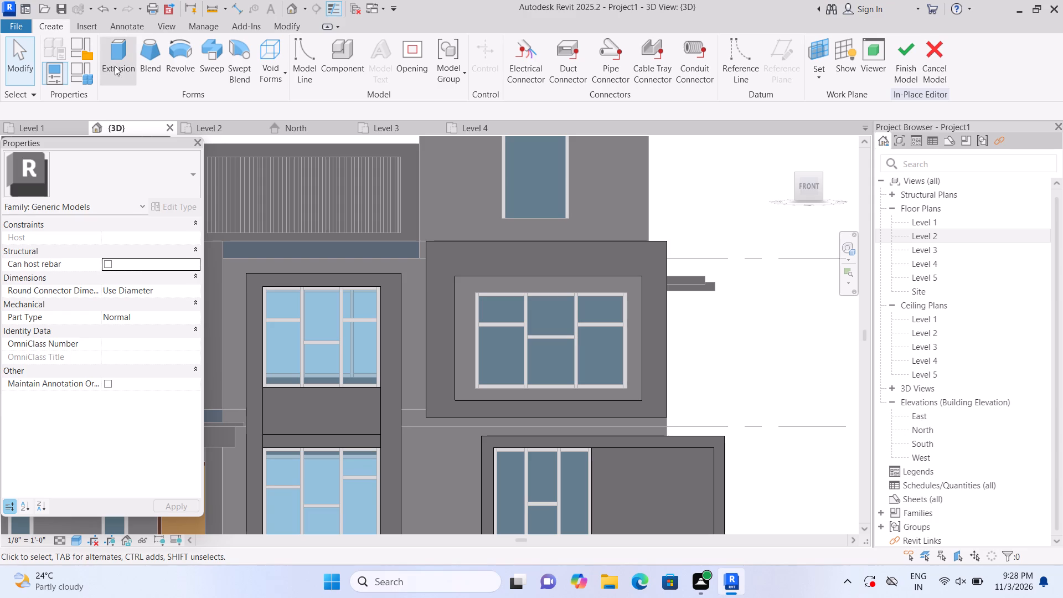
click(121, 65)
click(715, 84)
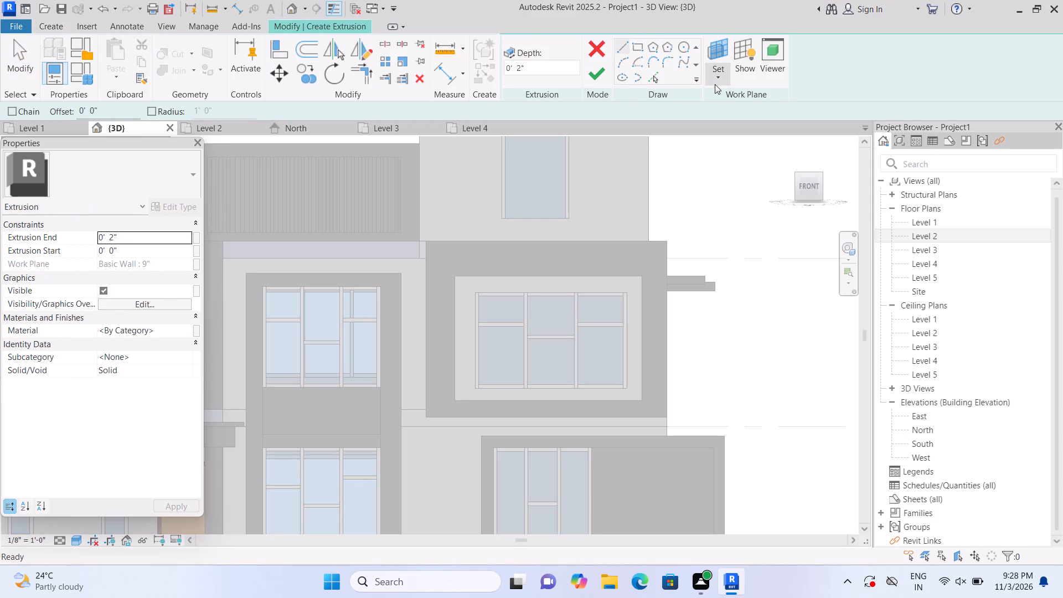
click(737, 132)
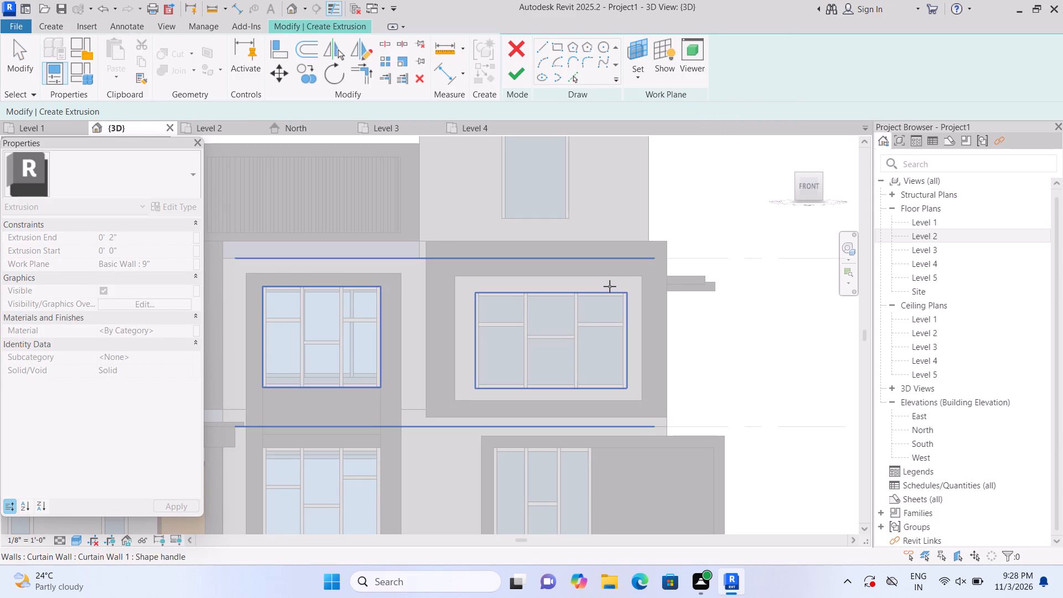
scroll(610, 286, up, 1)
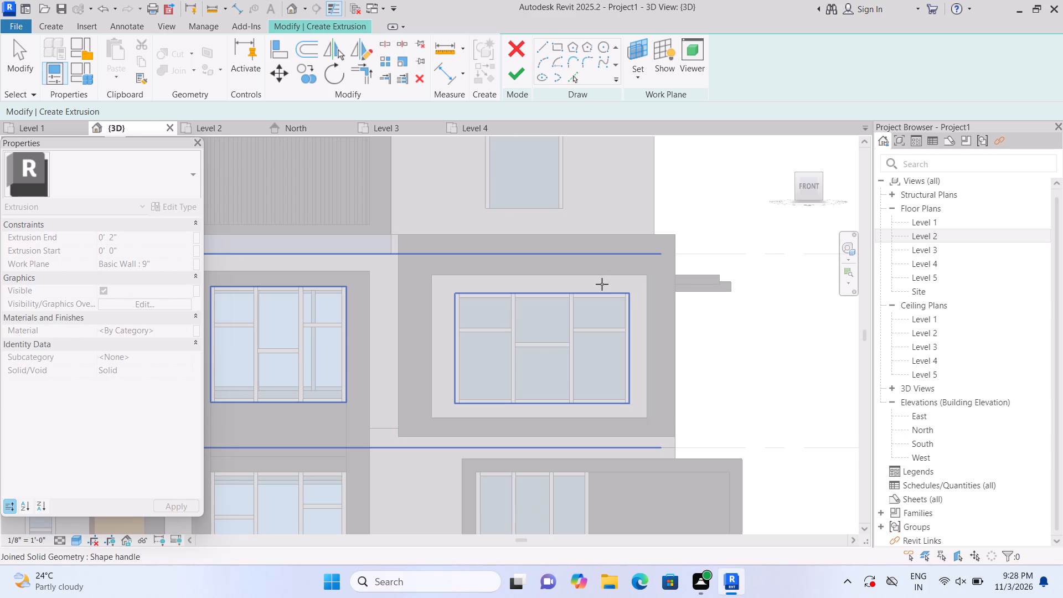
click(602, 284)
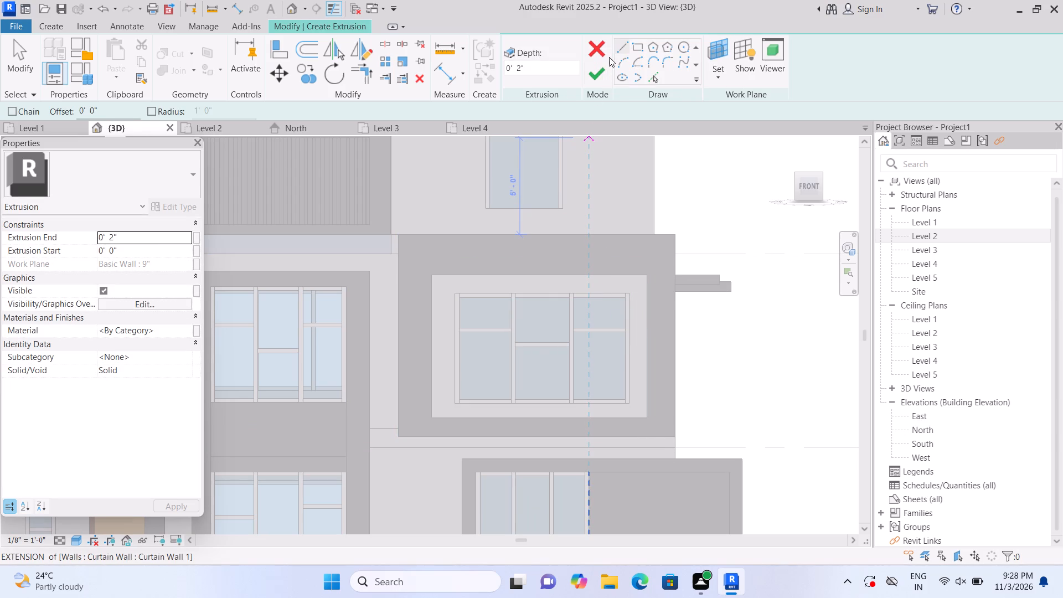
click(632, 47)
scroll(482, 270, up, 1)
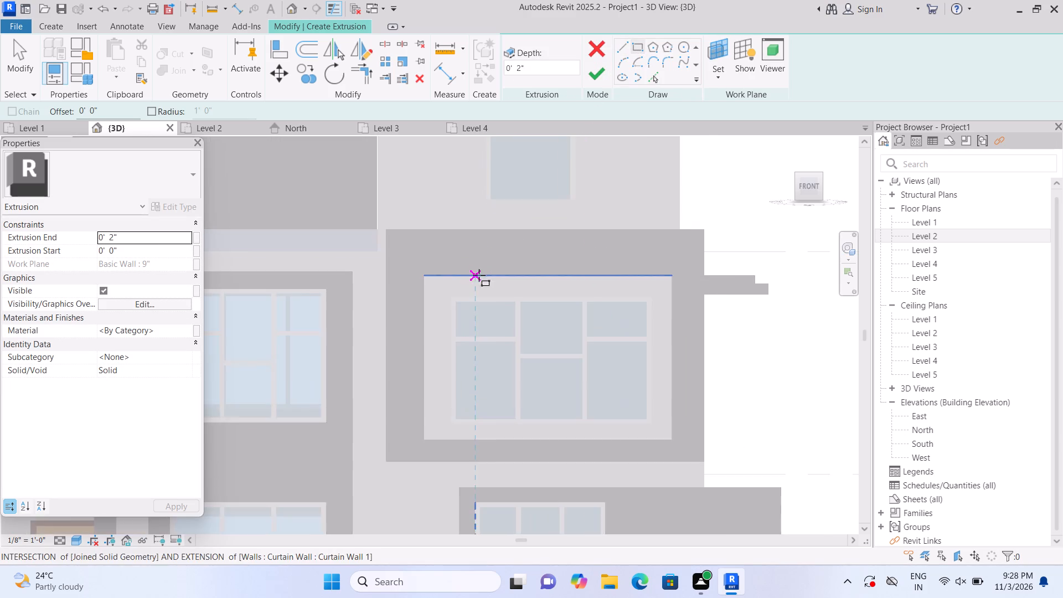
scroll(479, 275, up, 1)
click(421, 274)
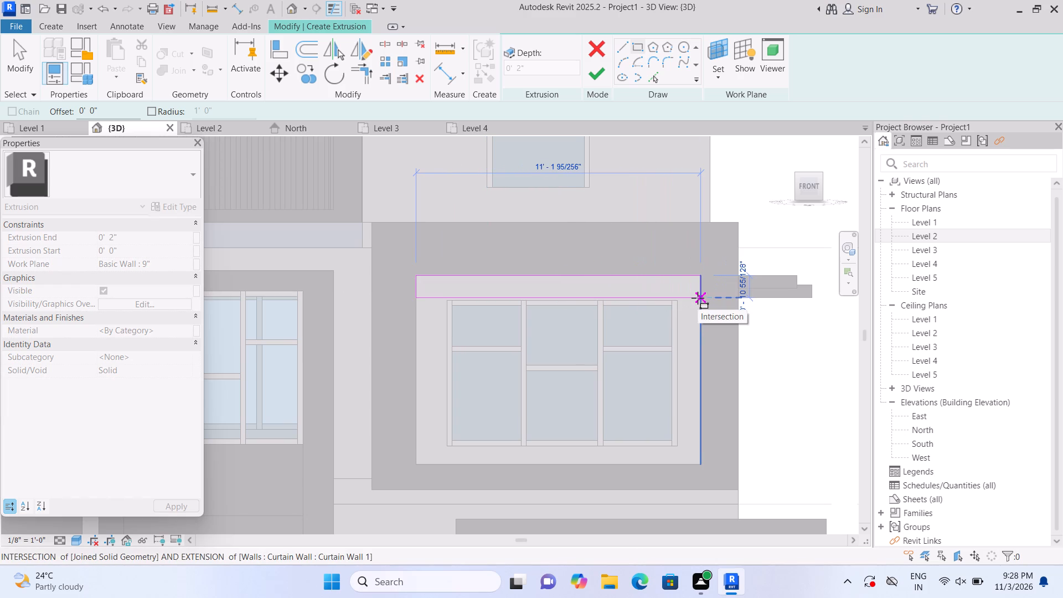
scroll(698, 298, up, 4)
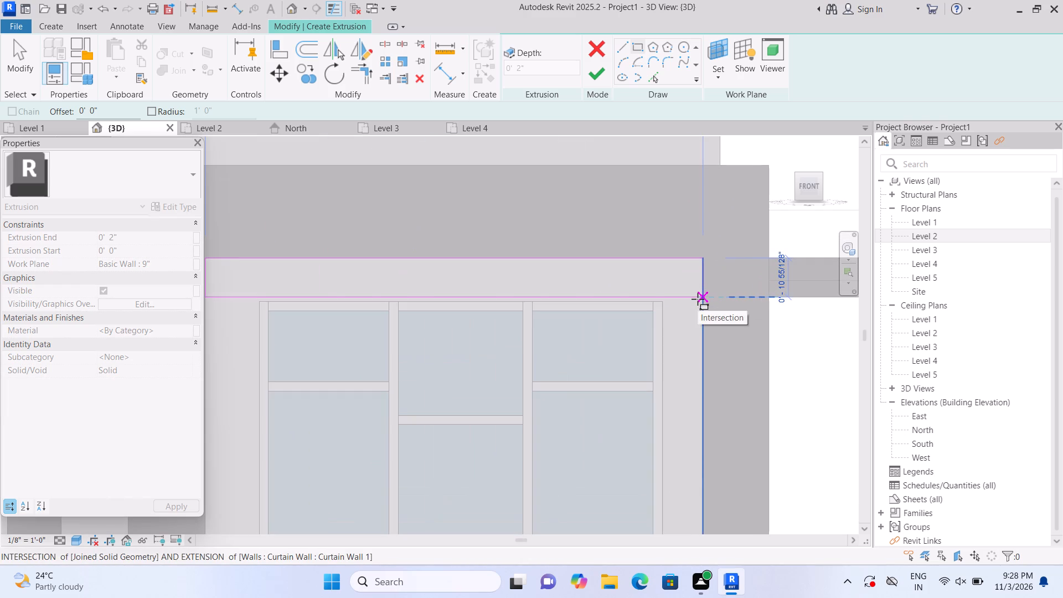
double_click(698, 302)
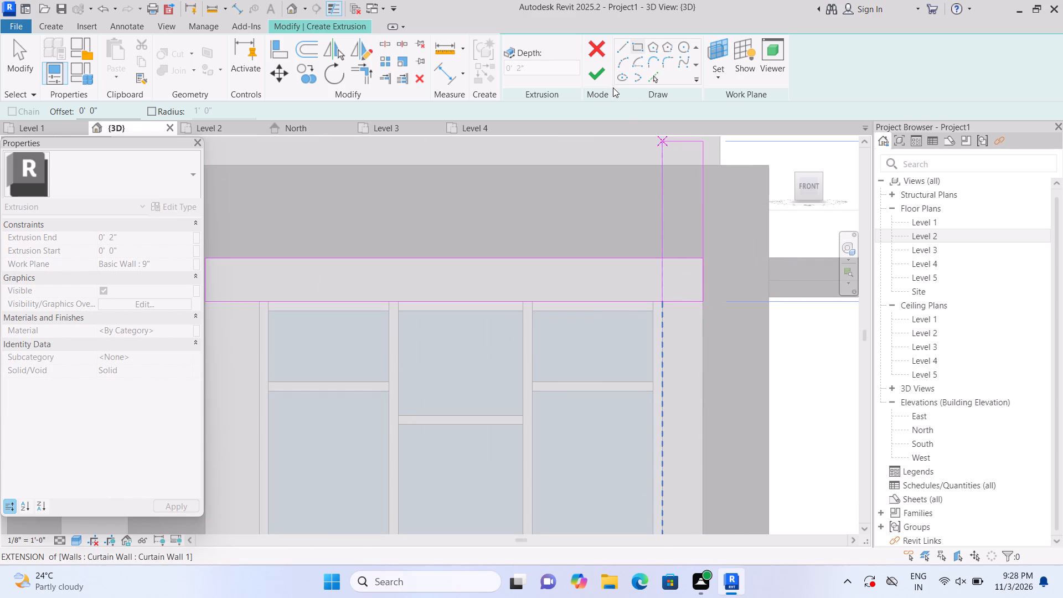
click(598, 79)
scroll(615, 188, down, 6)
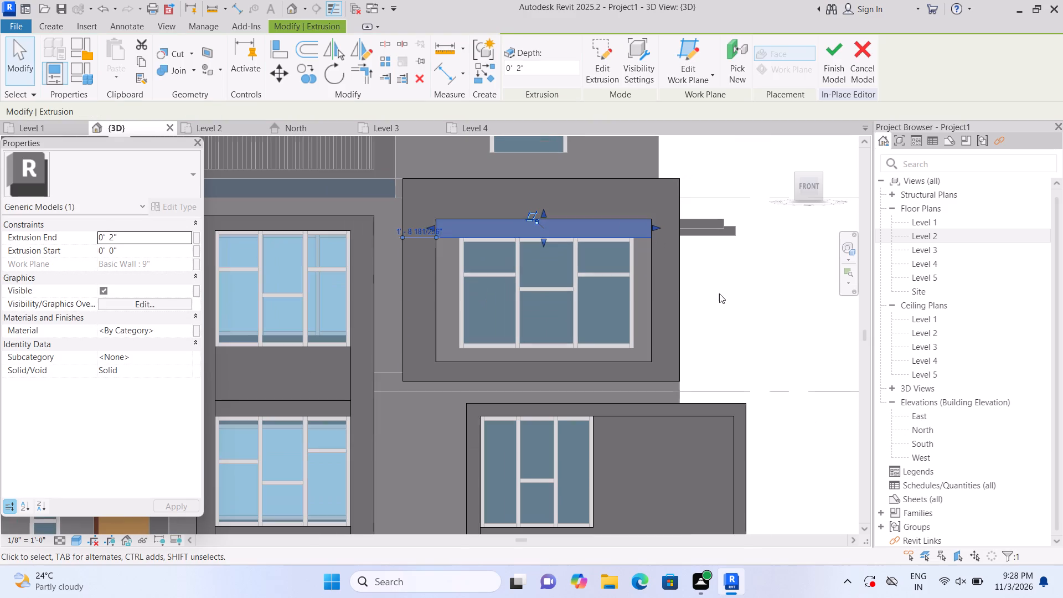
click(722, 296)
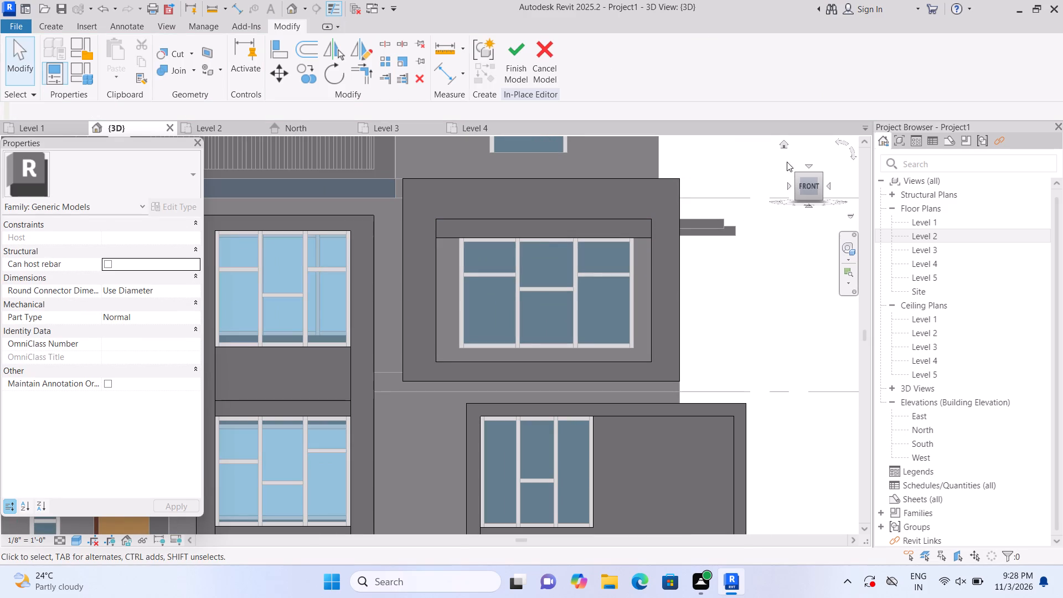
Examine the strip above the upper-floor window inside its projecting frame, in isometric and front views.
click(786, 146)
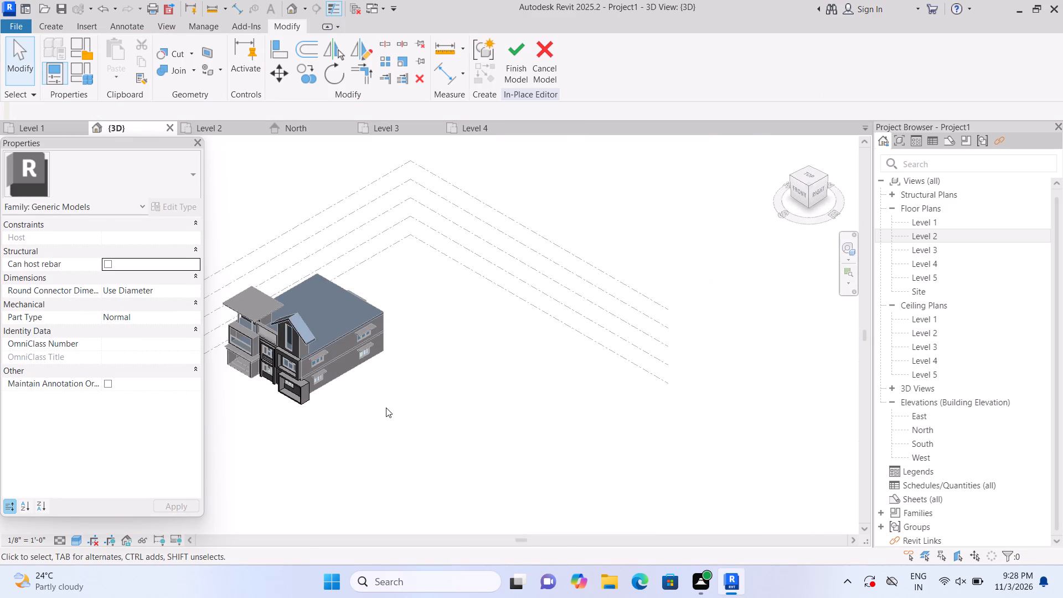
scroll(267, 414, up, 17)
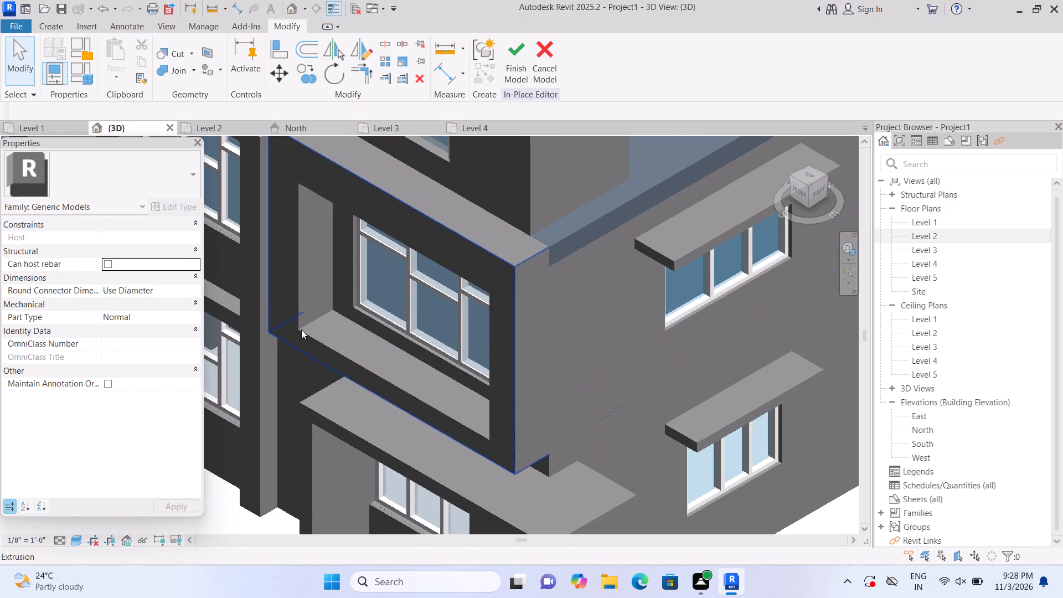
click(803, 192)
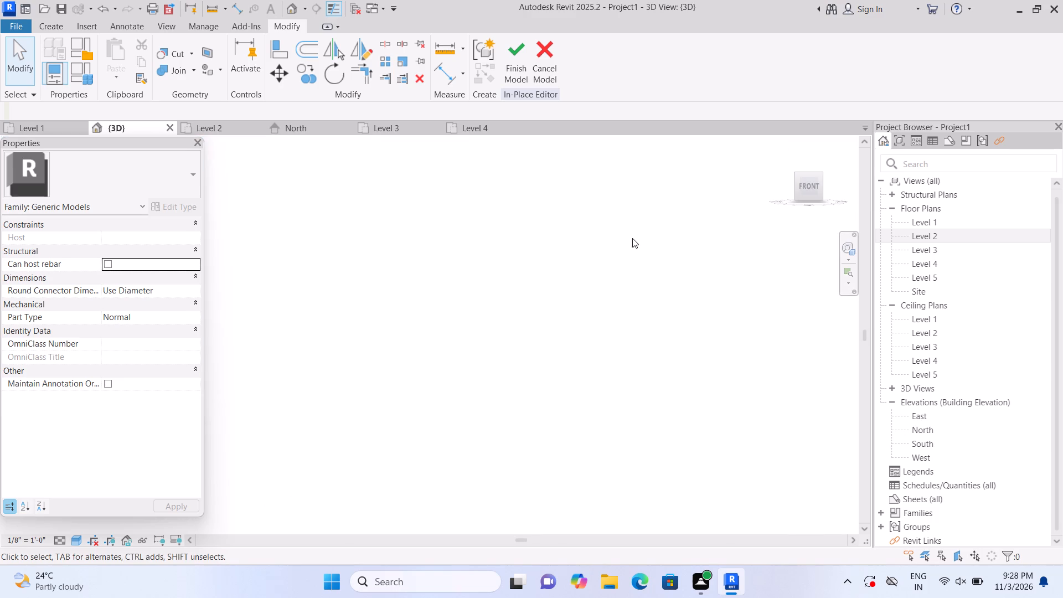
scroll(374, 345, up, 10)
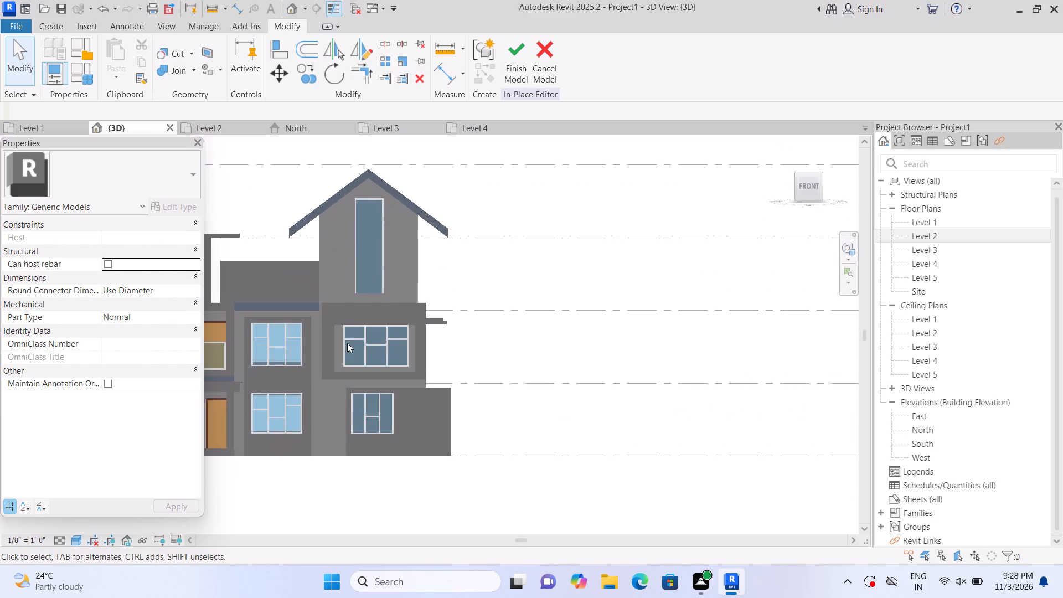
scroll(347, 343, up, 5)
middle_drag(348, 339, 380, 319)
scroll(379, 318, up, 4)
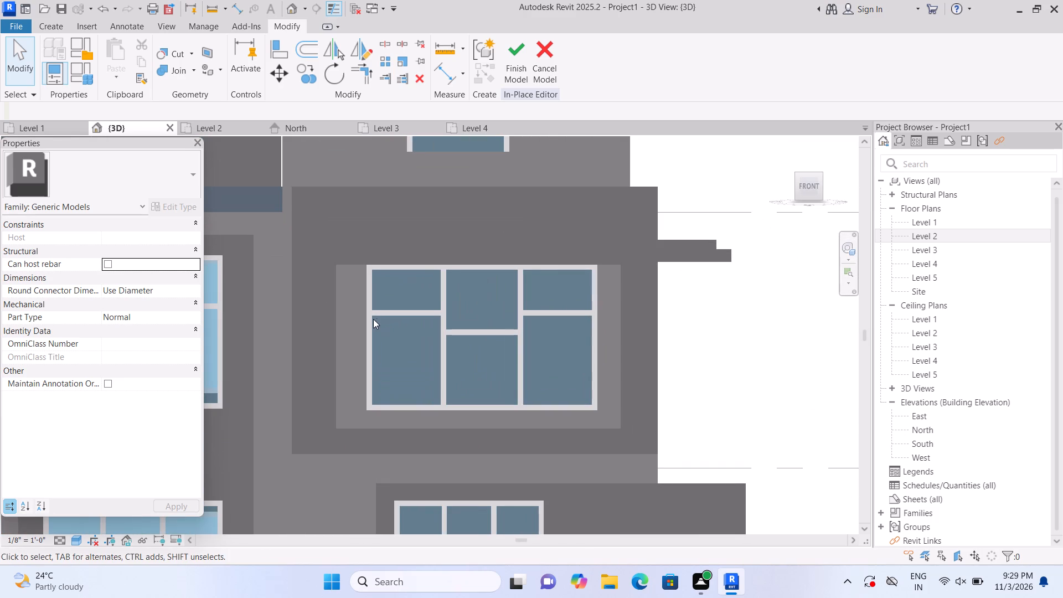
Extrude a 2" deep strip on the wall face left of the upper-floor window, below the top strip, about 1' 2 1/2" wide and 6' 5" high.
click(56, 27)
click(131, 64)
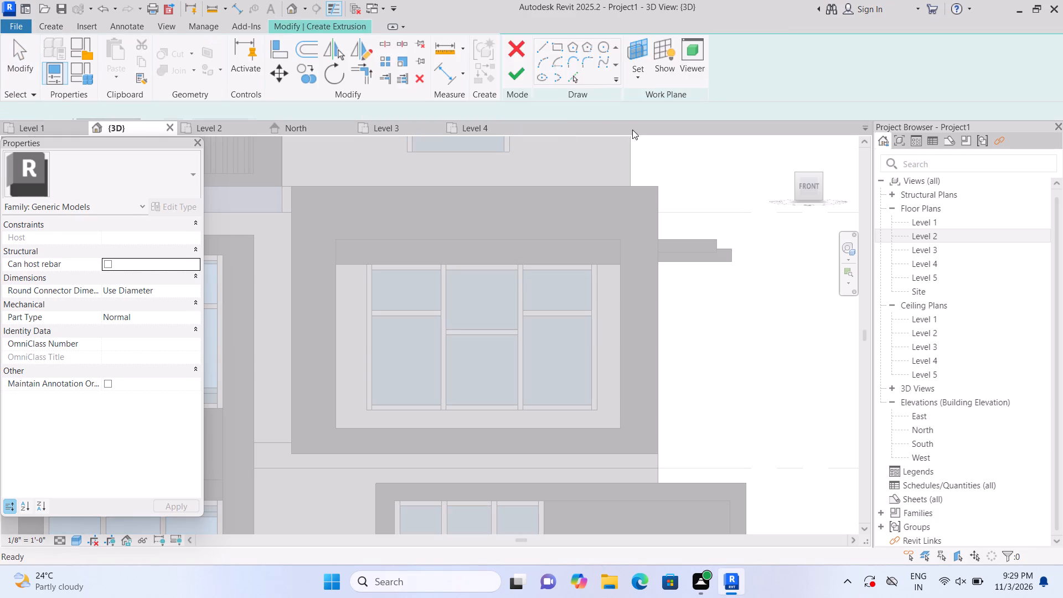
double_click(716, 80)
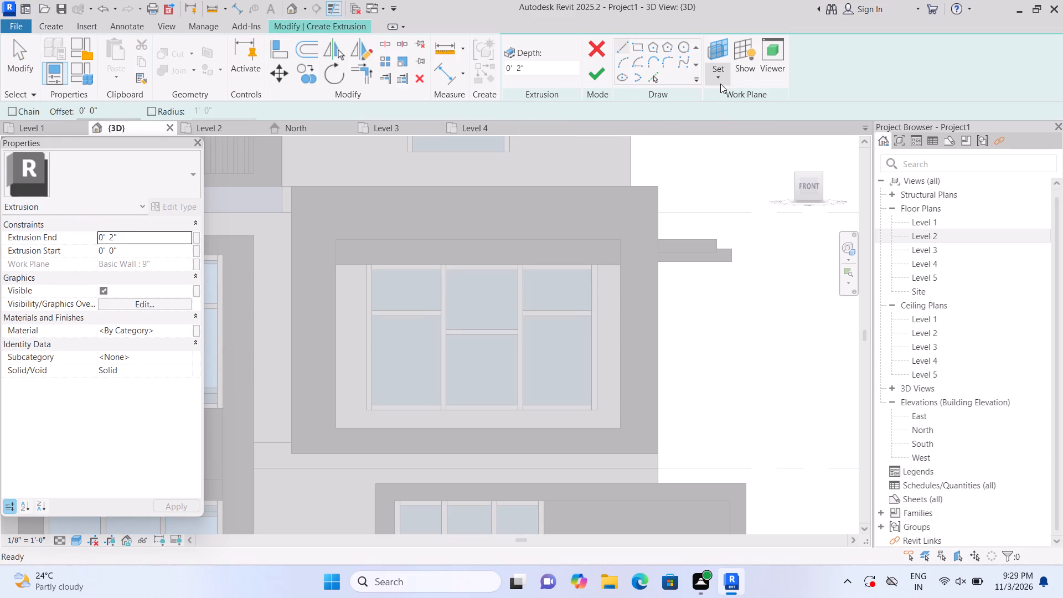
click(720, 82)
click(742, 123)
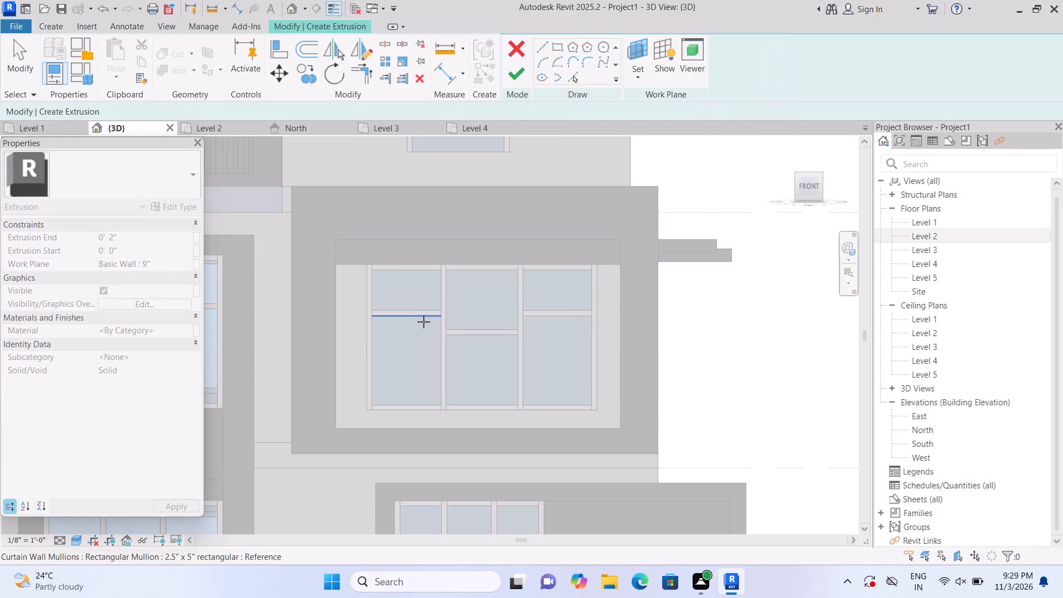
scroll(424, 322, up, 1)
middle_drag(420, 318, 427, 267)
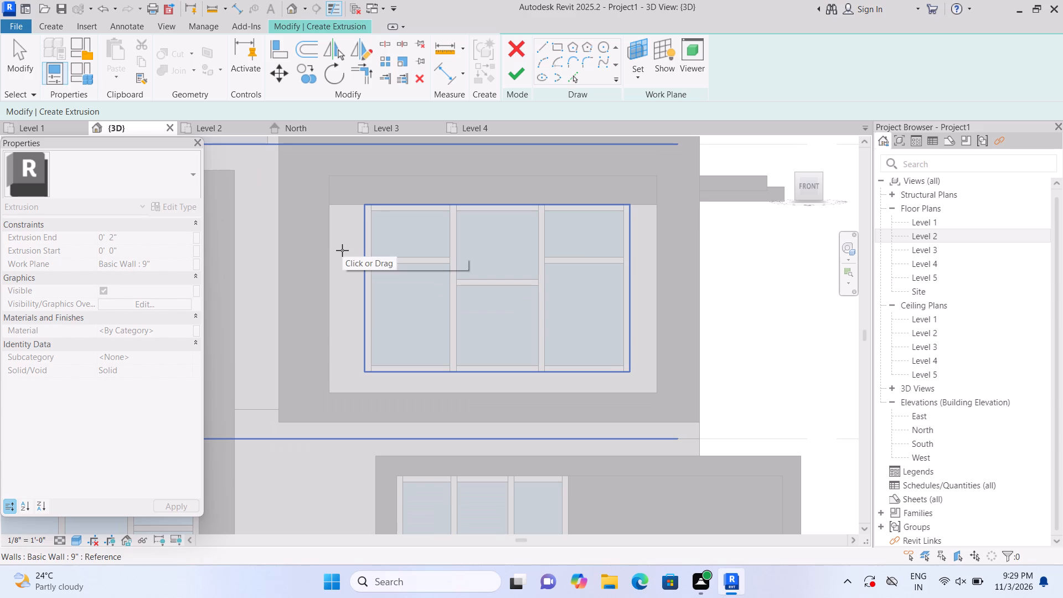
double_click(342, 250)
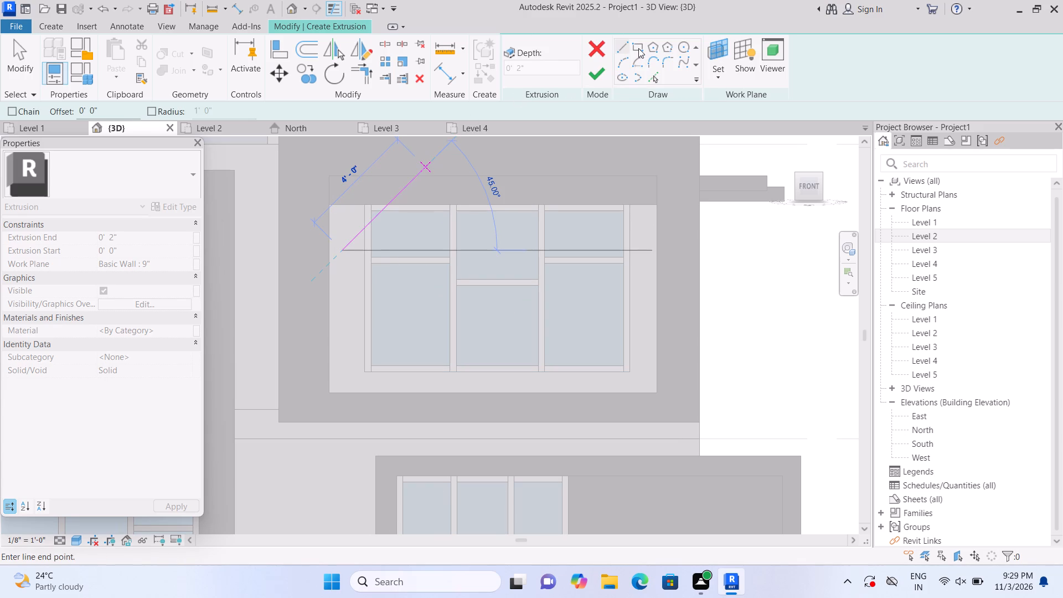
click(639, 48)
double_click(334, 208)
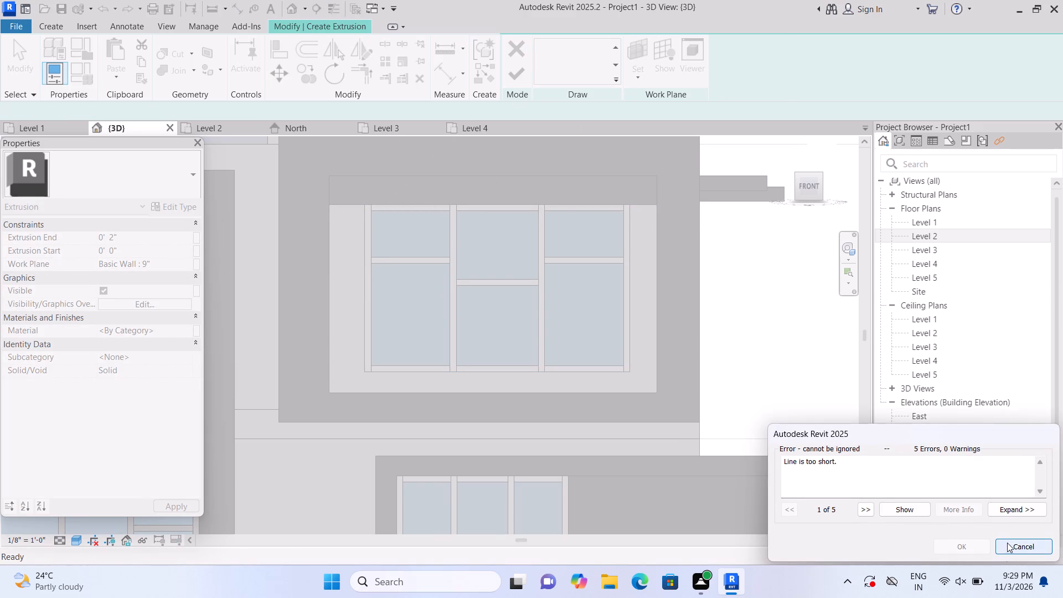
click(1008, 543)
click(559, 49)
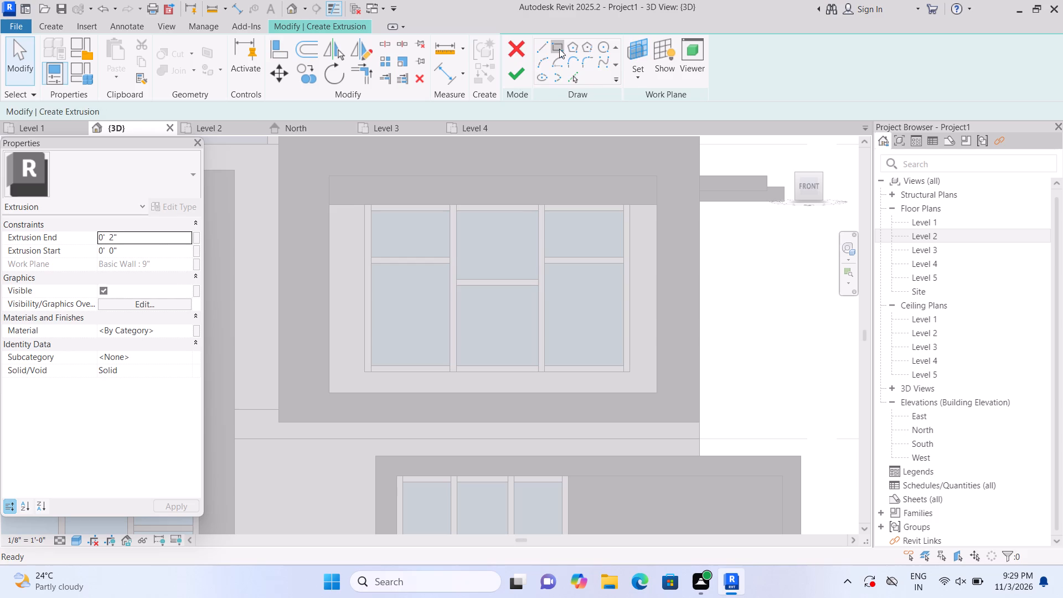
click(334, 208)
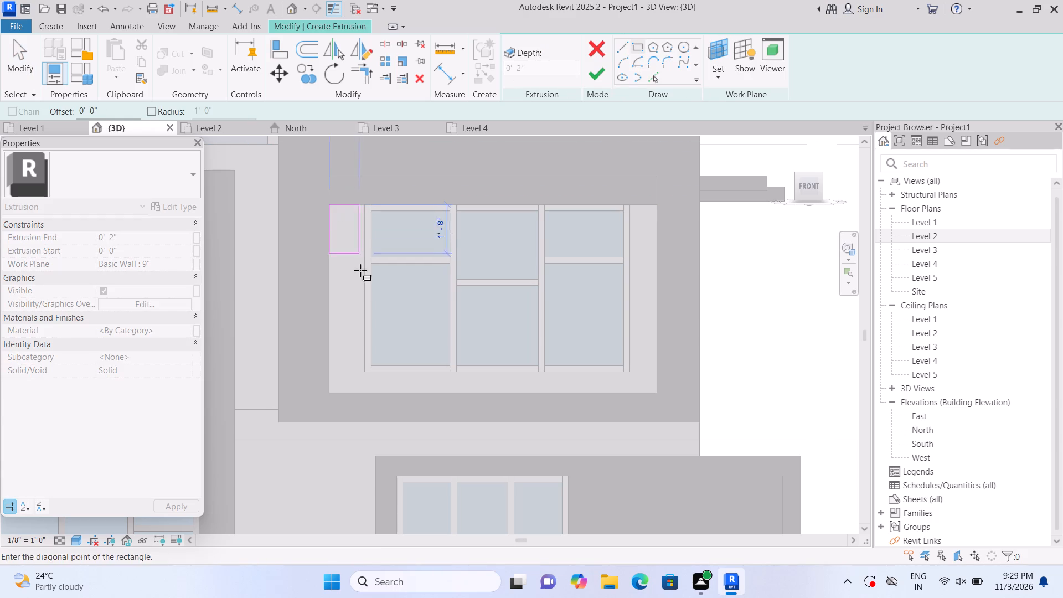
click(361, 389)
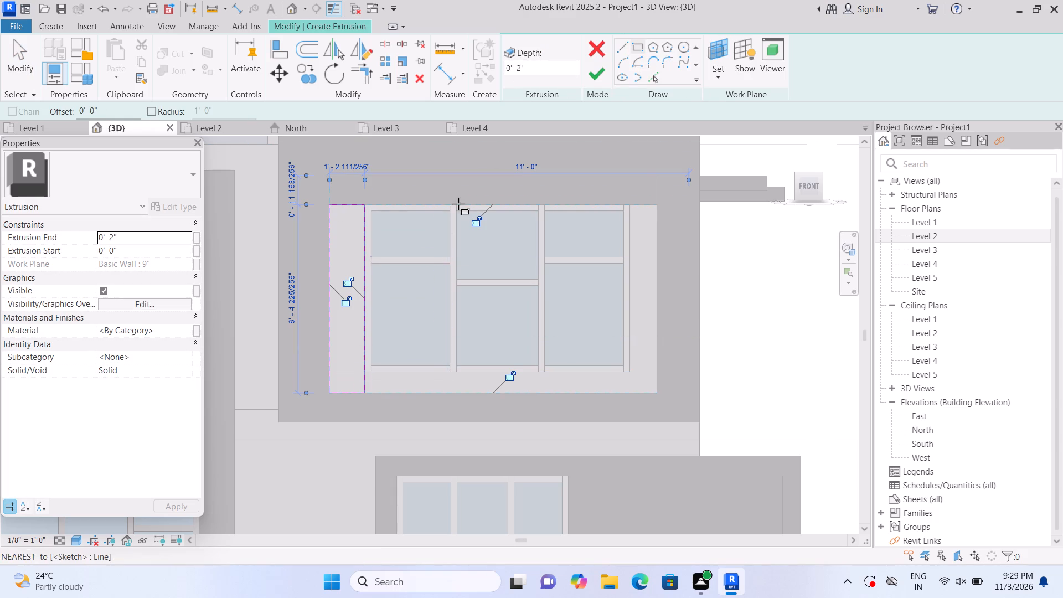
double_click(601, 78)
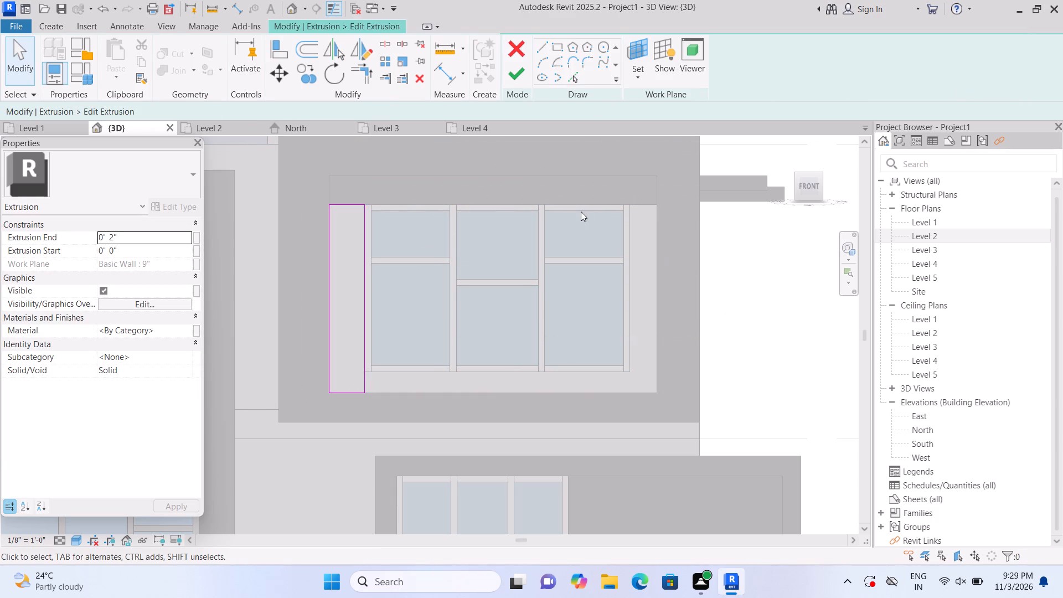
click(508, 74)
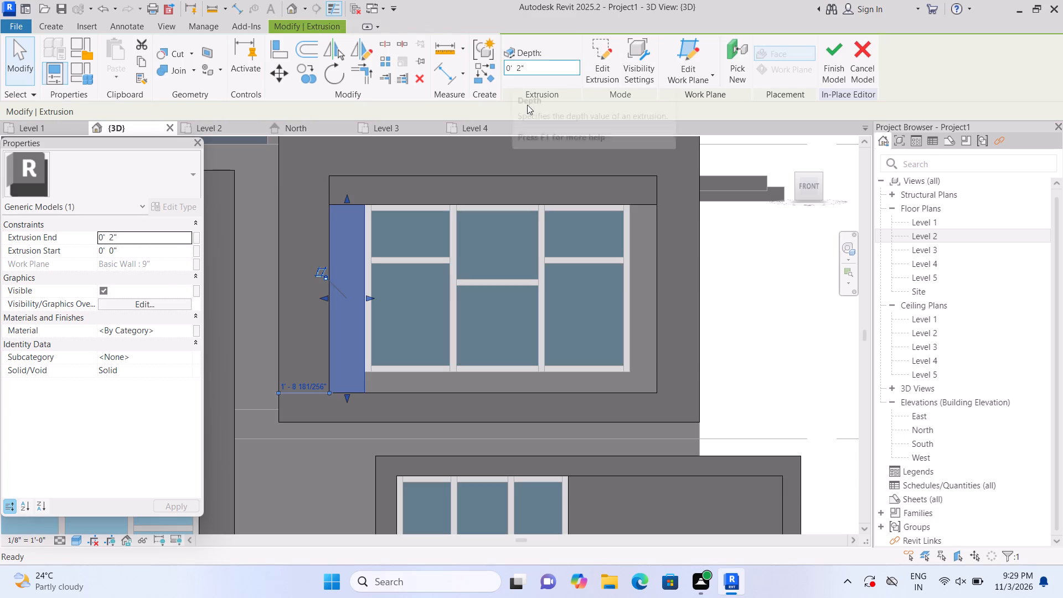
click(714, 293)
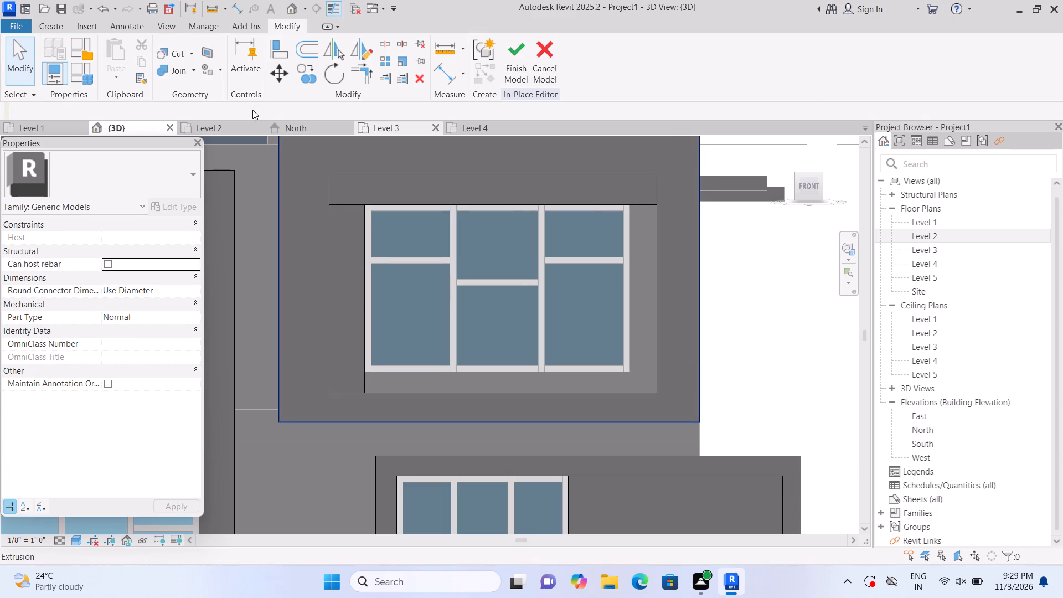
Extrude a 2" deep strip on the wall face right of the upper-floor window, from the top strip down to the frame opening's bottom edge.
click(55, 28)
click(117, 63)
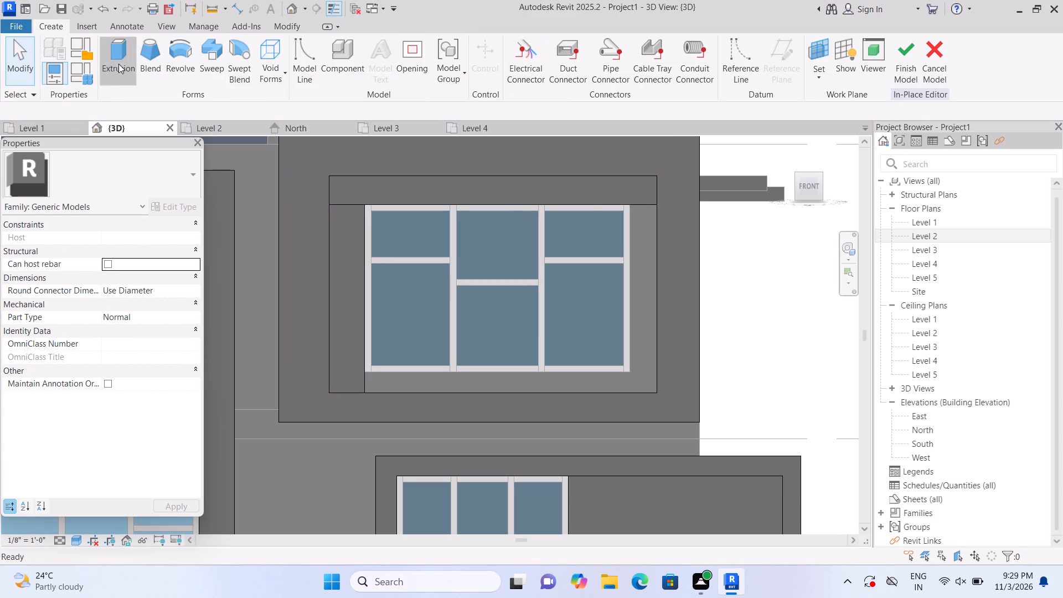
click(726, 76)
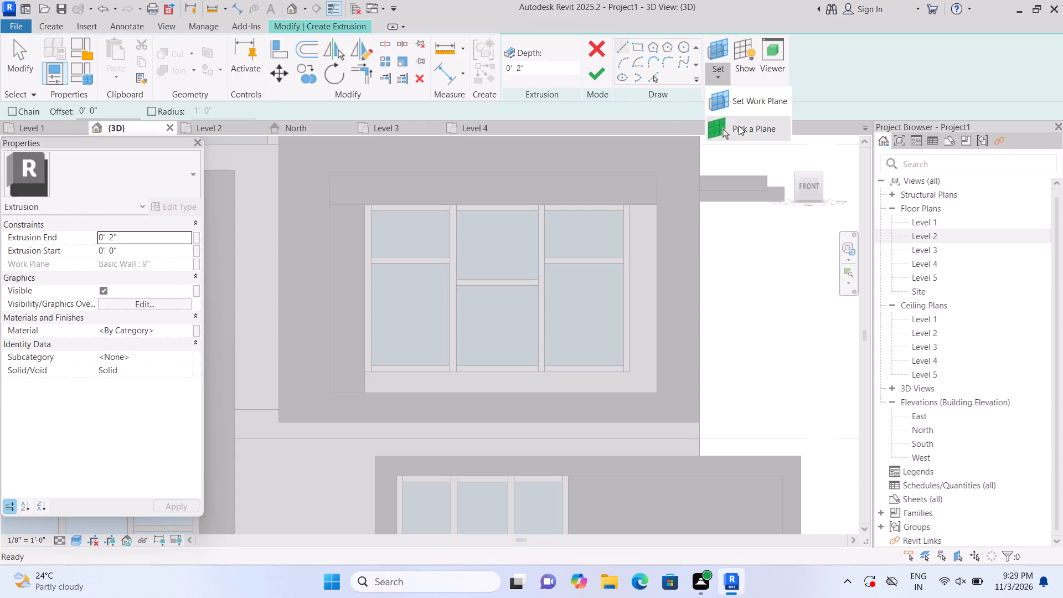
click(740, 127)
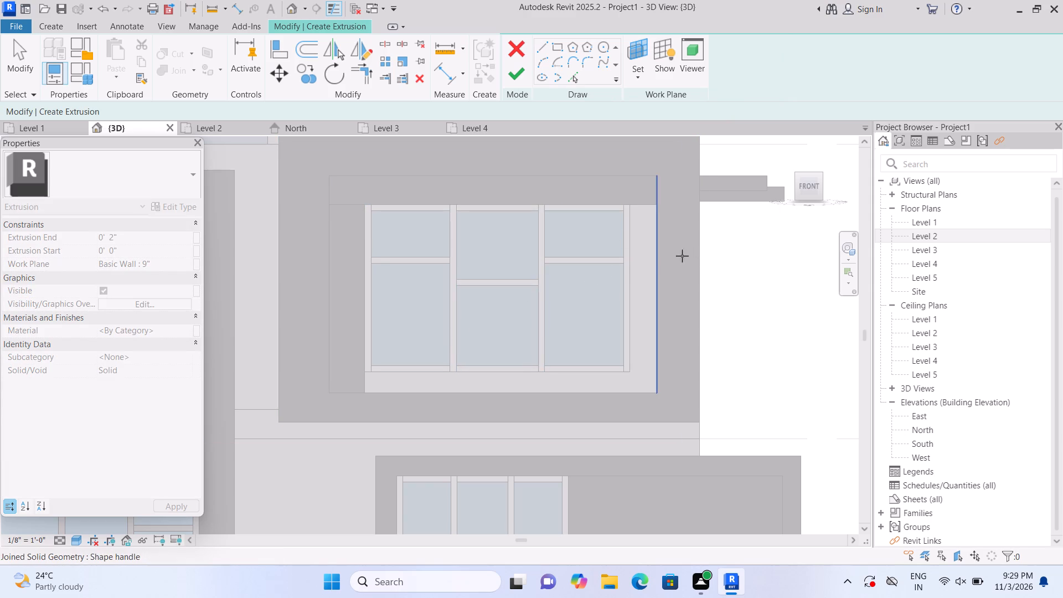
click(499, 385)
click(644, 48)
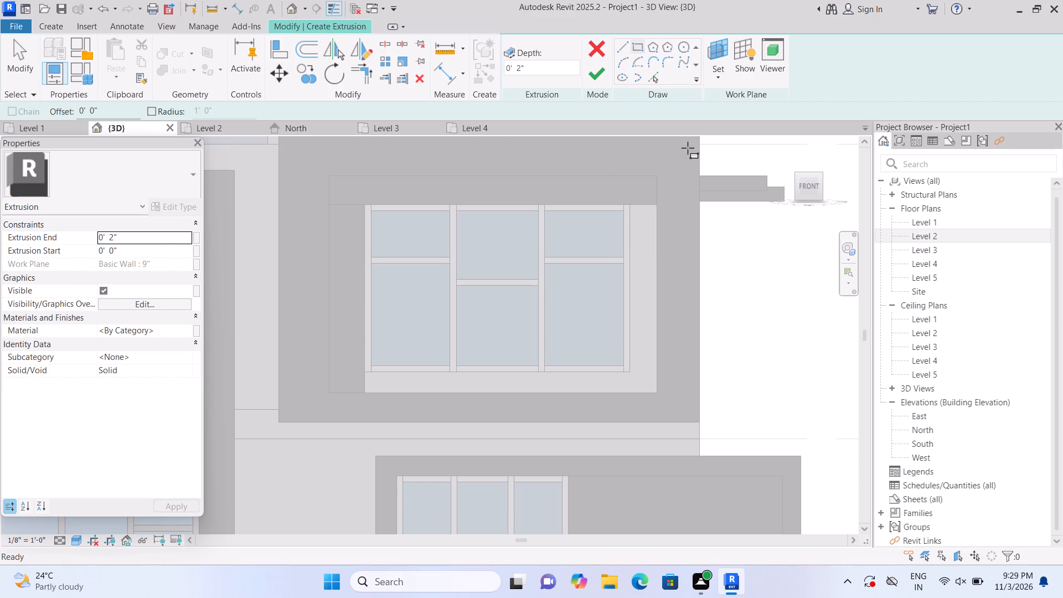
double_click(631, 208)
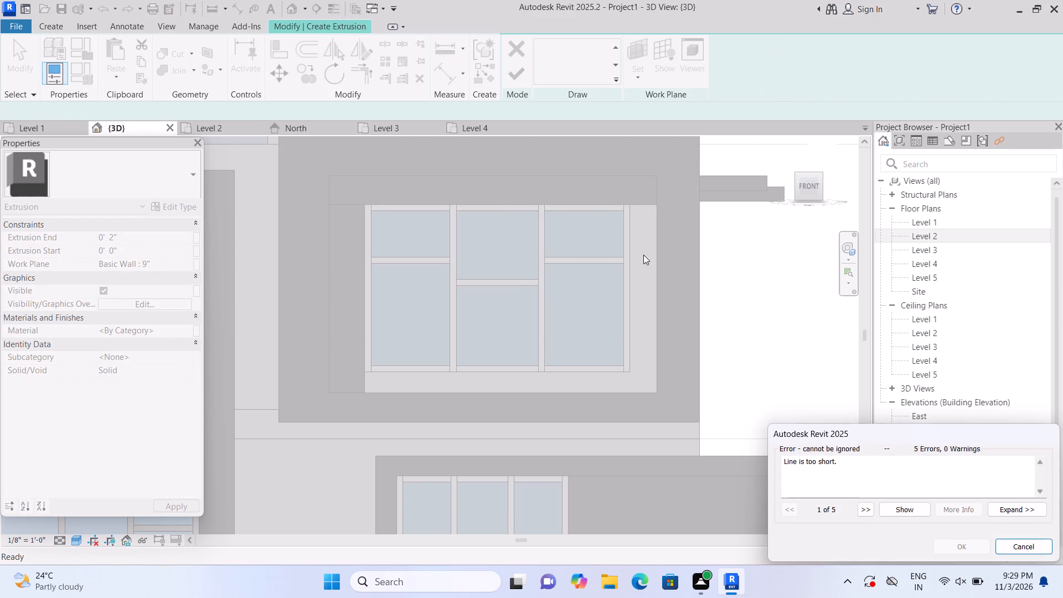
click(1032, 550)
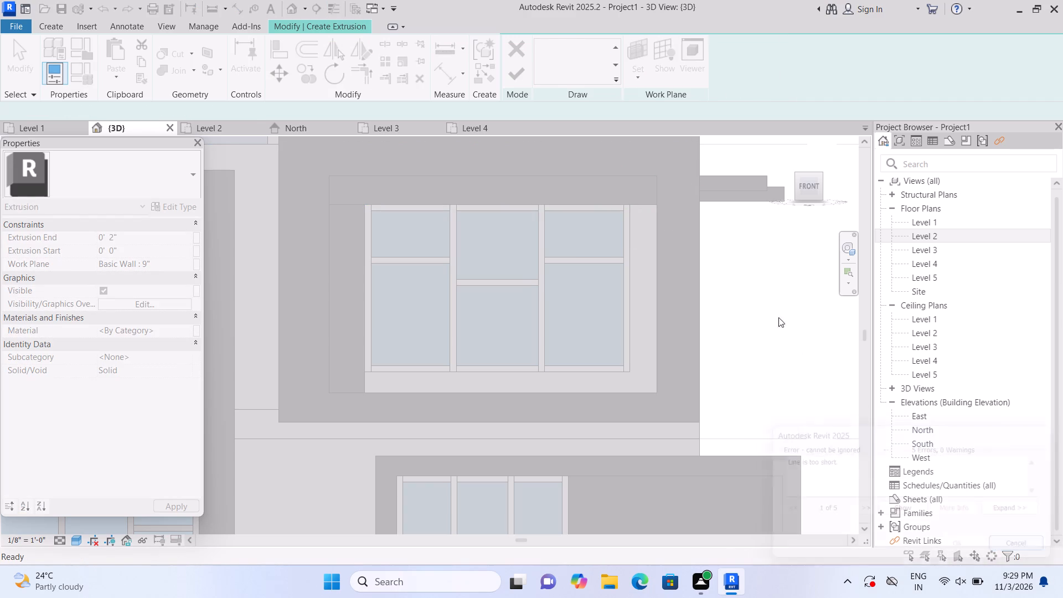
click(559, 47)
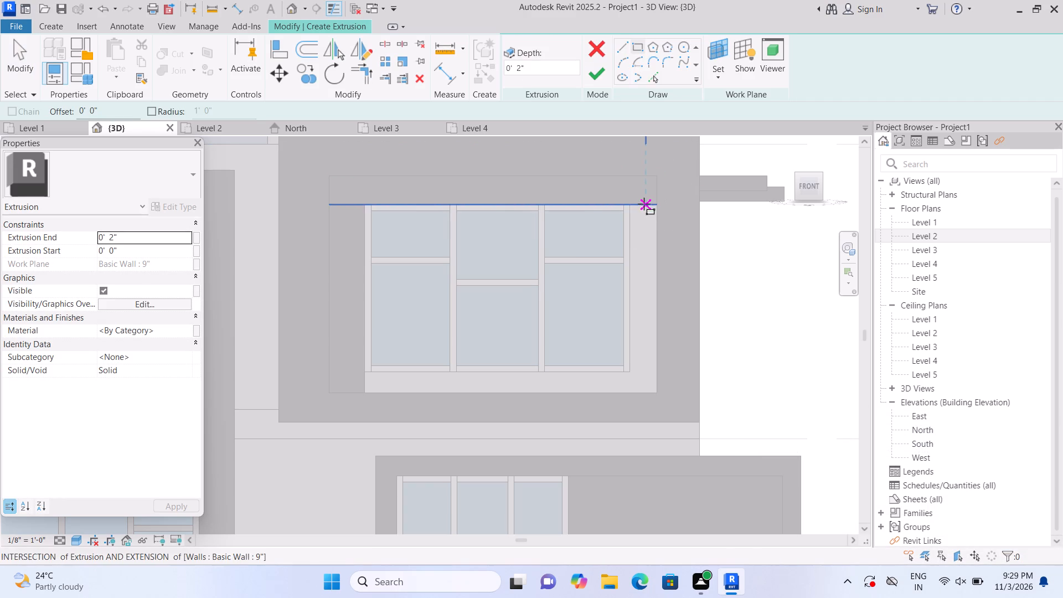
click(631, 206)
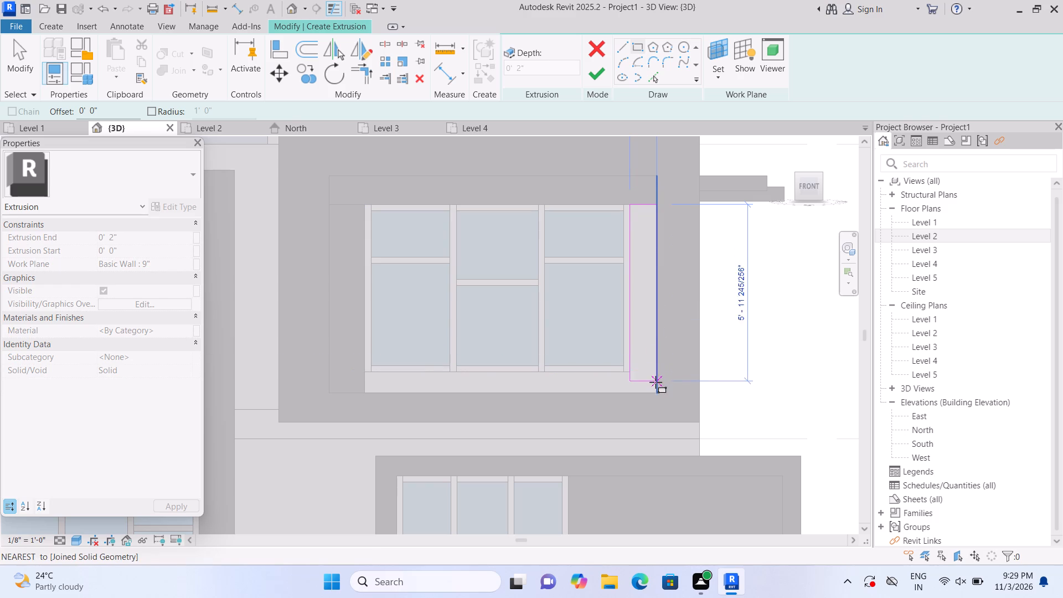
double_click(656, 389)
double_click(604, 80)
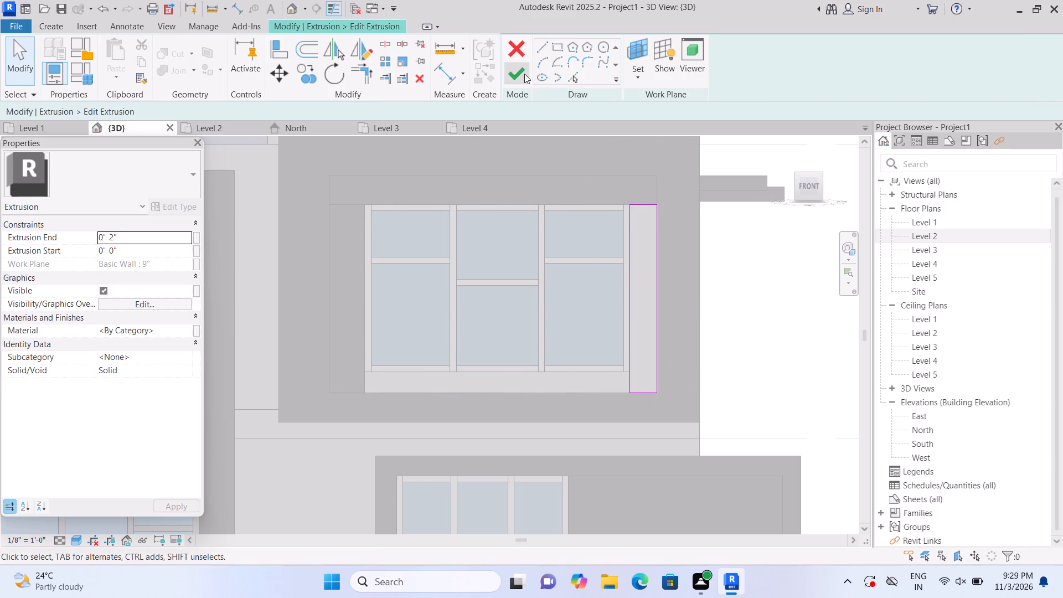
click(524, 74)
click(740, 370)
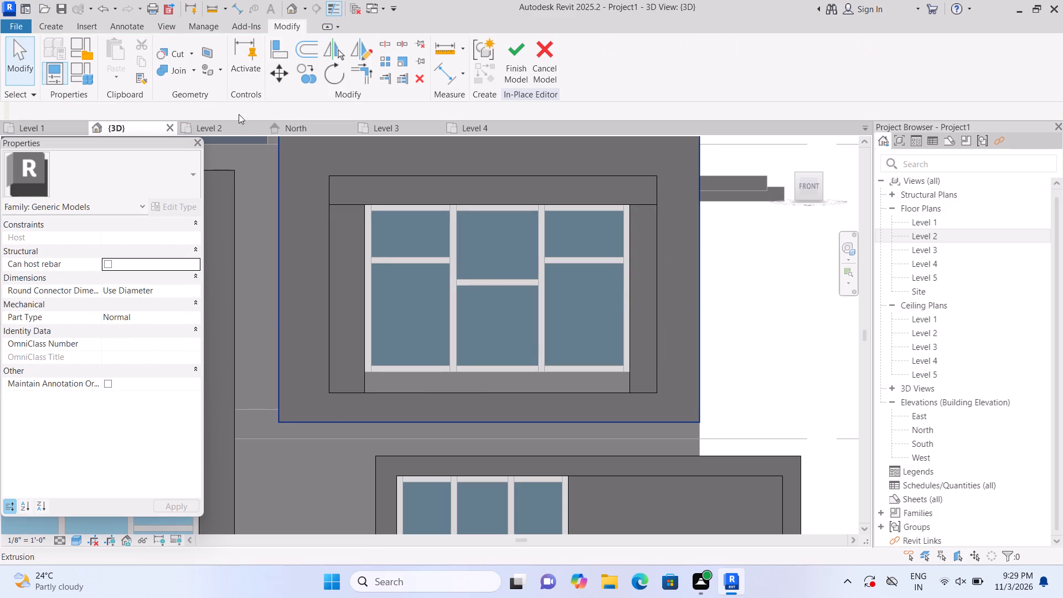
Extrude a 2" deep strip on the wall face below the upper-floor window, between the side strips, 9' 0" wide and about 8 5/8" high.
click(53, 27)
click(107, 68)
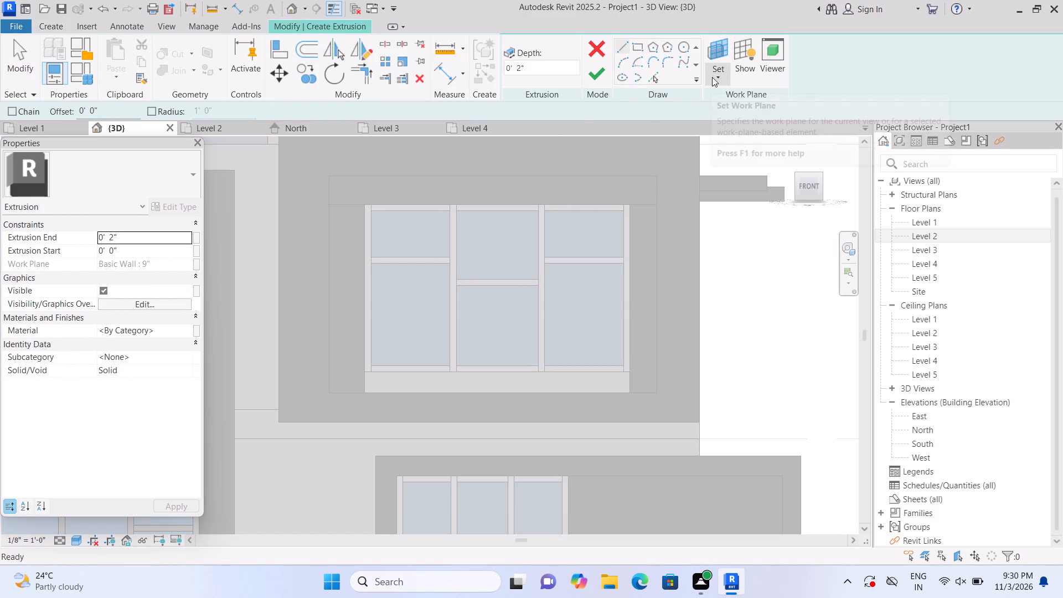
click(720, 76)
click(727, 130)
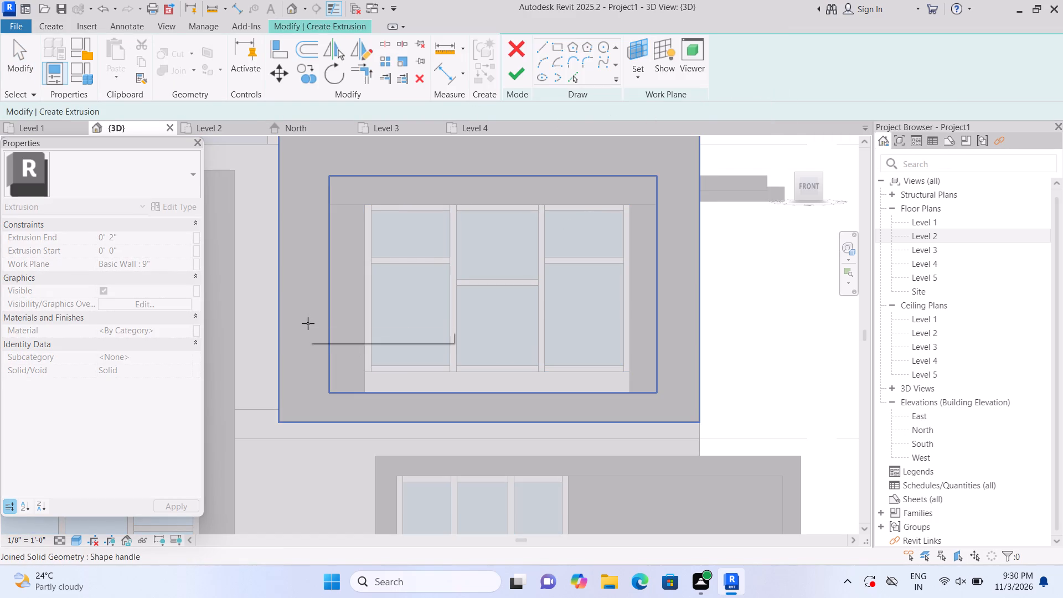
click(411, 385)
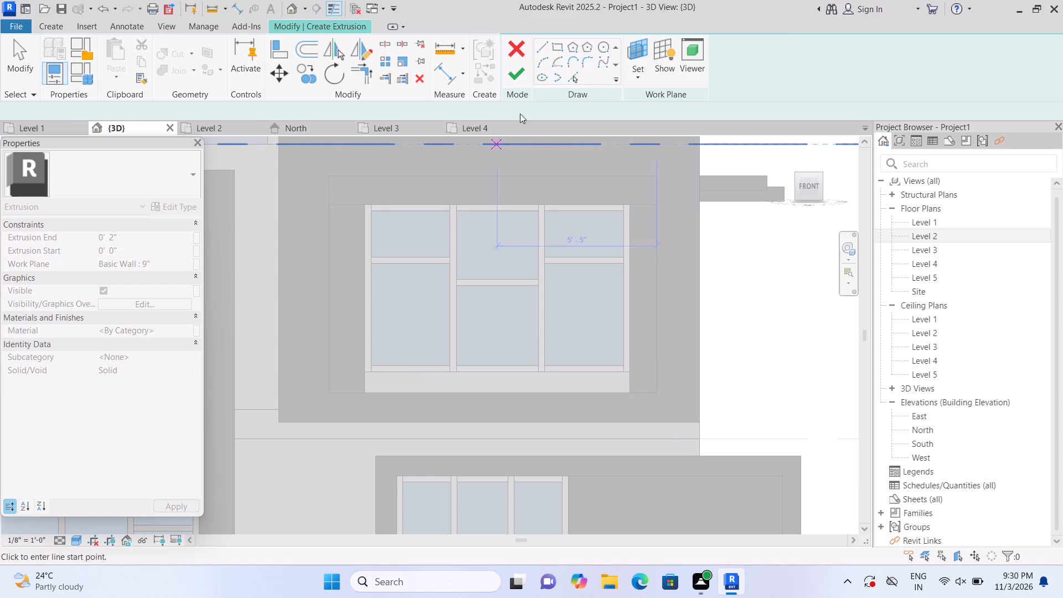
click(640, 47)
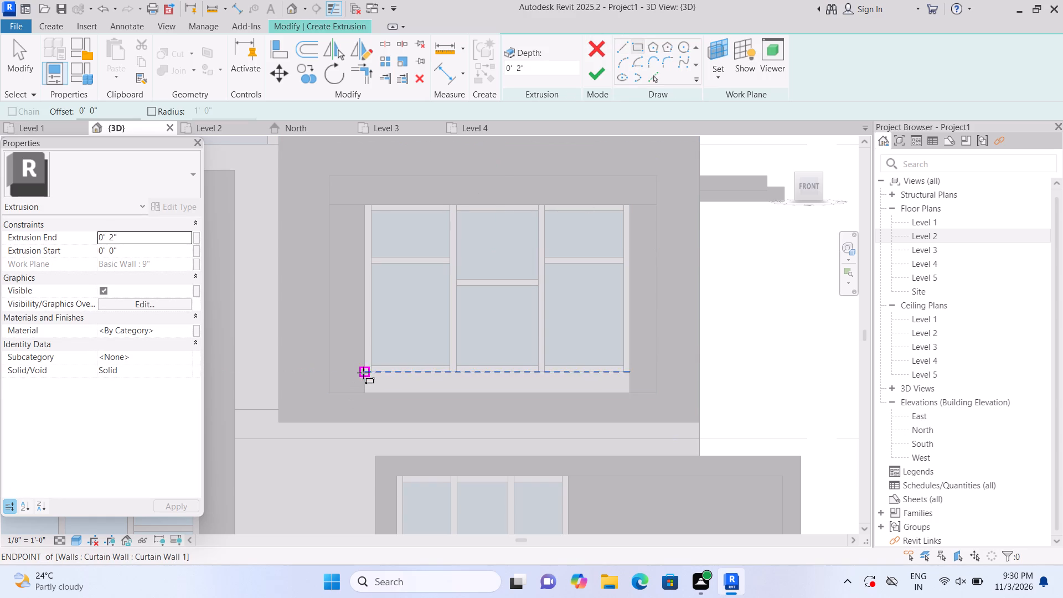
click(363, 373)
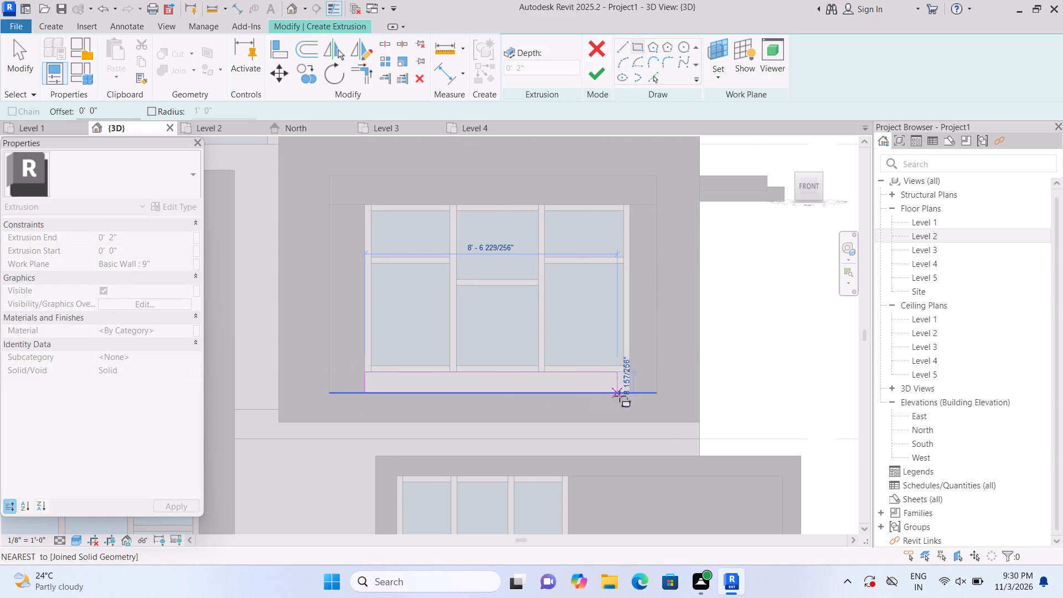
click(627, 396)
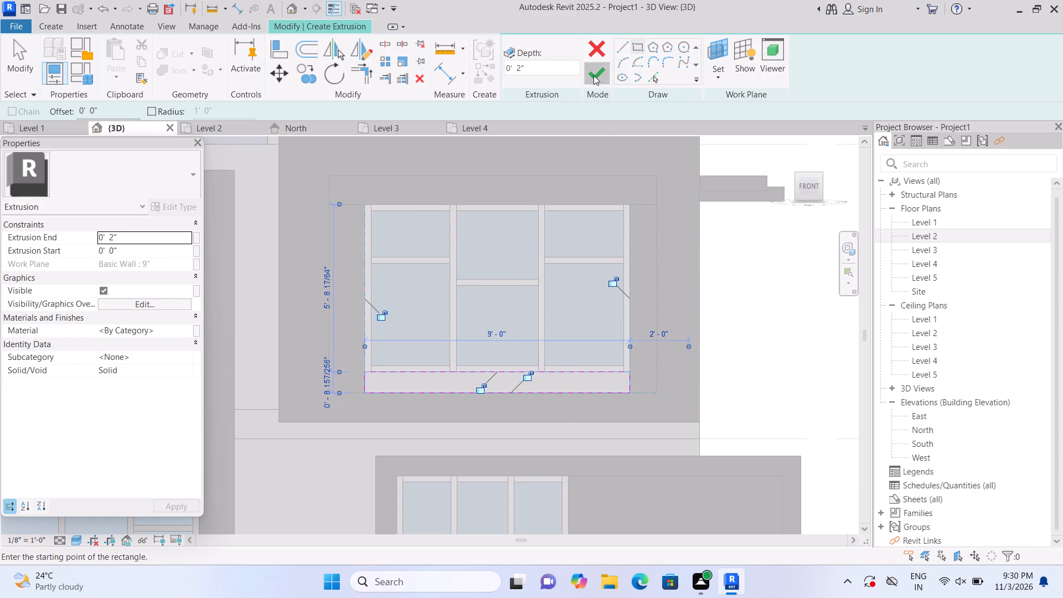
click(594, 75)
click(801, 338)
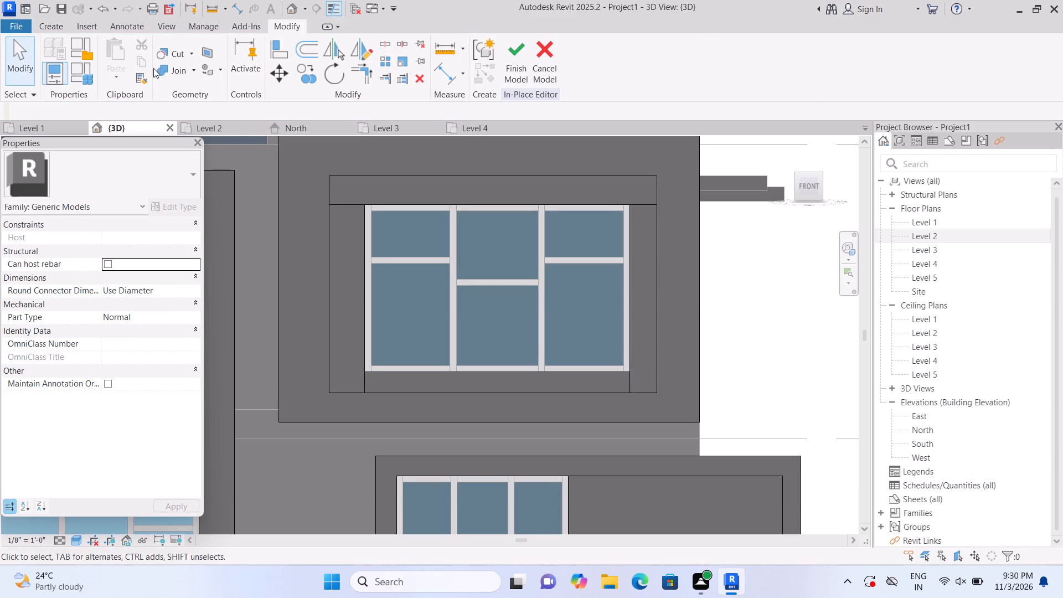
Join the top, left, bottom and right strips around the upper-floor window into one continuous trim.
click(193, 66)
click(204, 90)
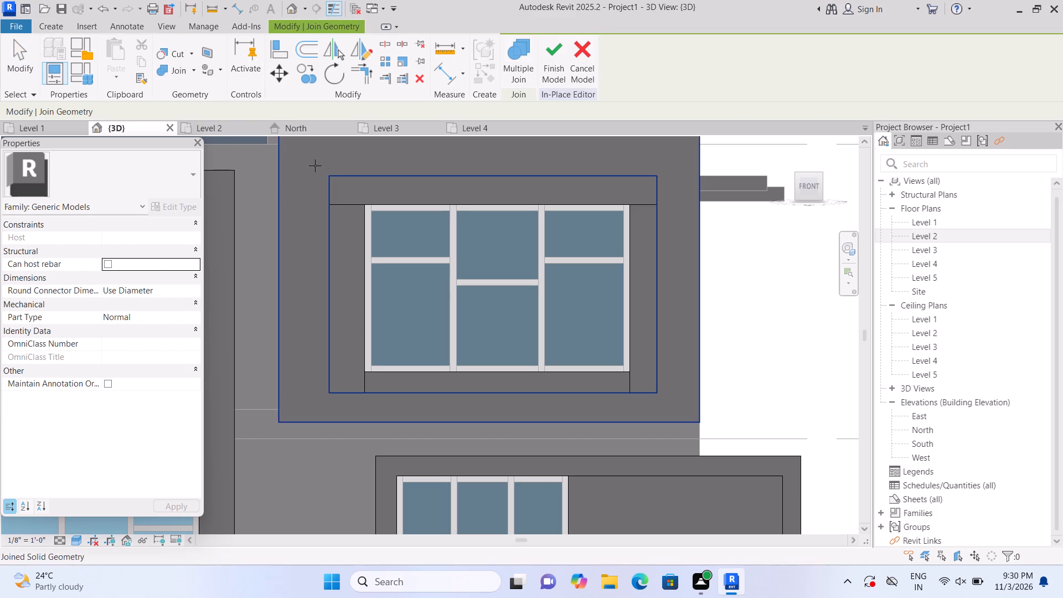
click(365, 189)
click(339, 239)
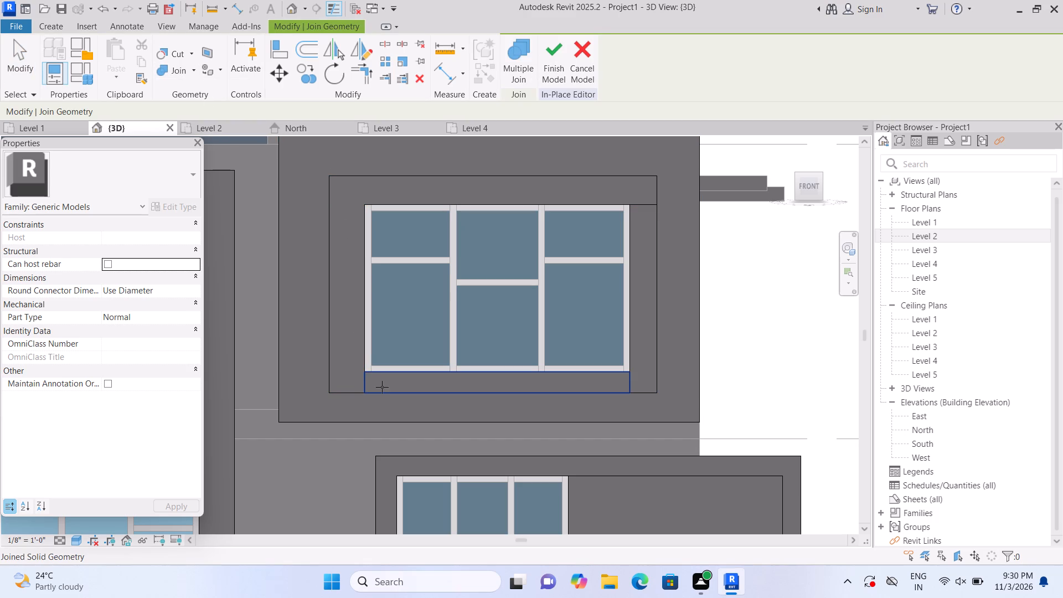
click(382, 388)
click(358, 372)
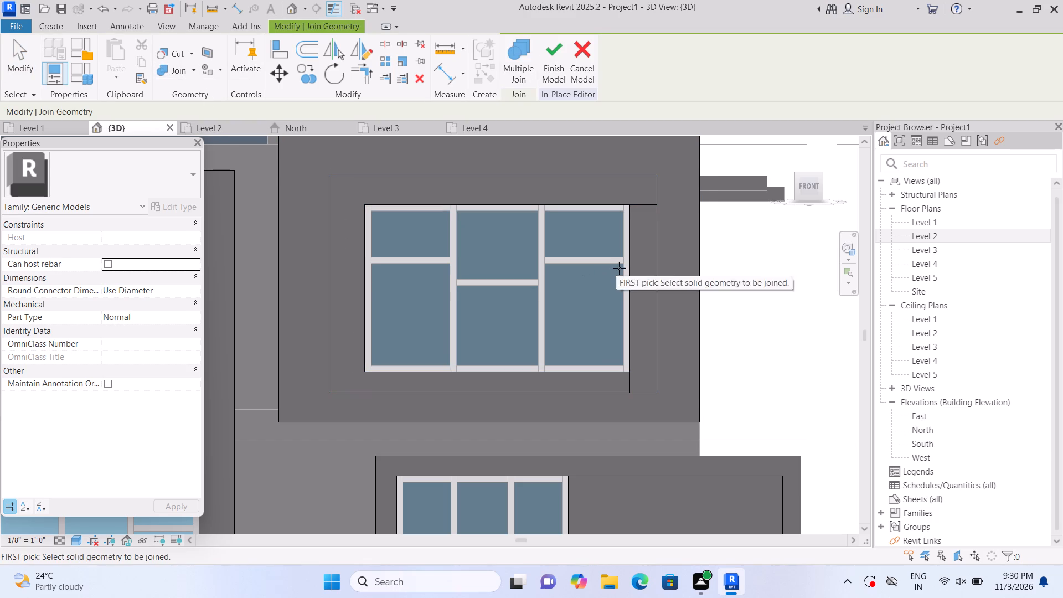
click(628, 265)
click(631, 184)
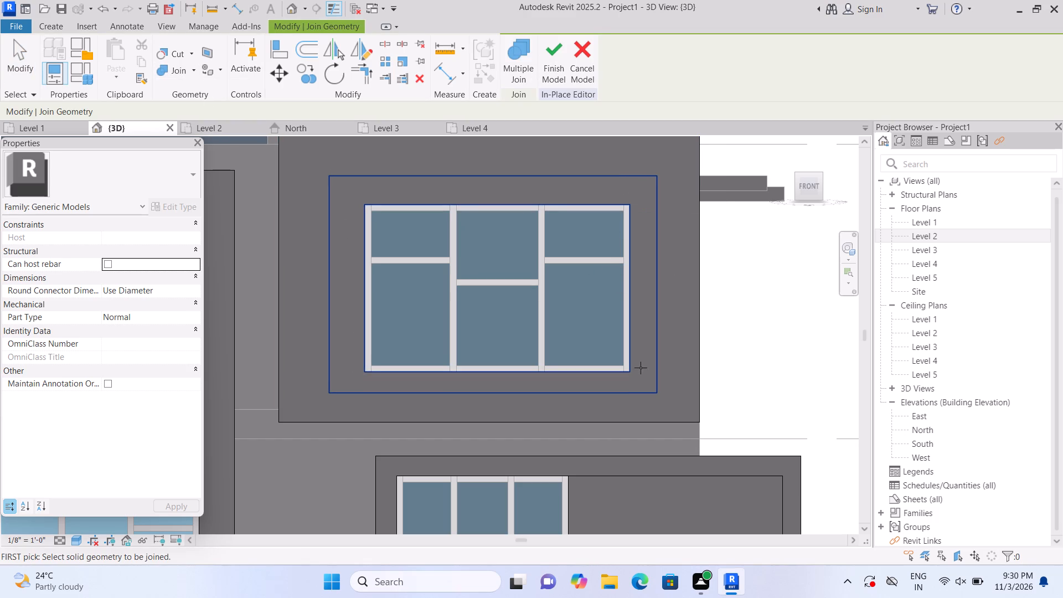
Examine the joined trim inside the upper-floor projecting frame and the ground-floor frame below it in isometric view.
click(289, 8)
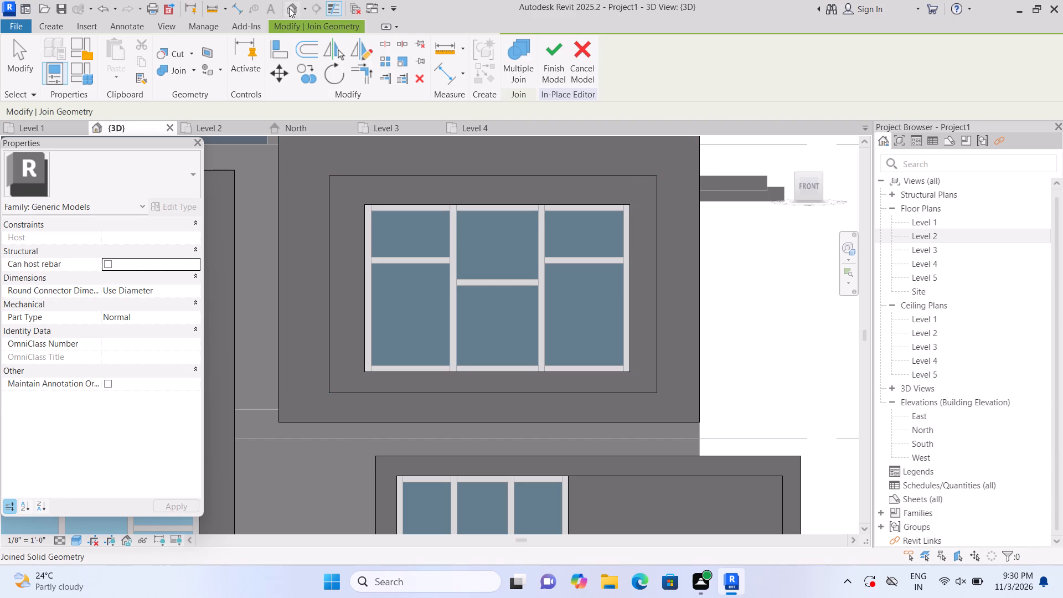
click(783, 144)
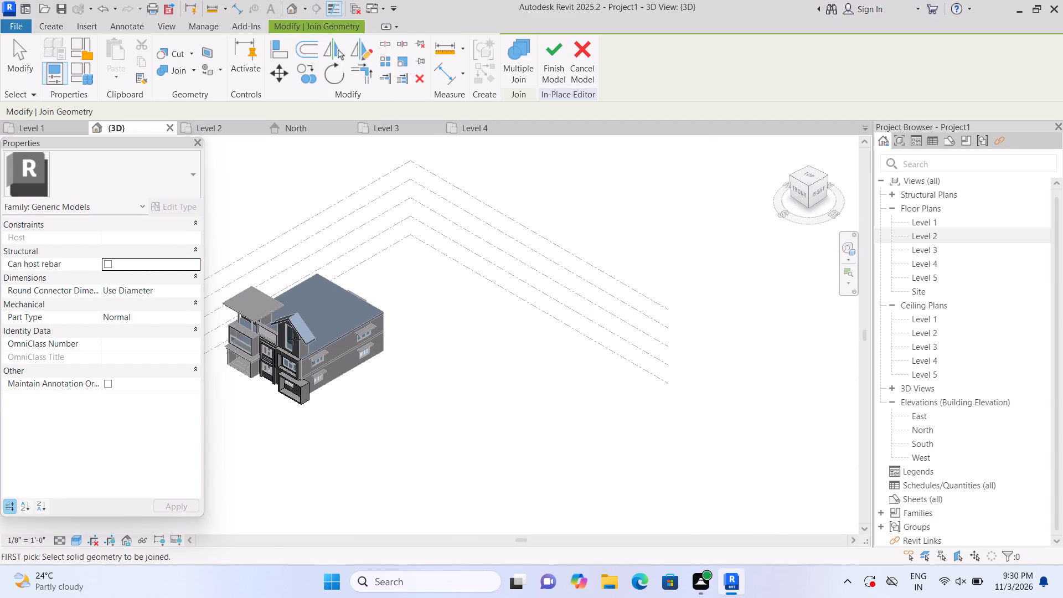
scroll(250, 350, up, 15)
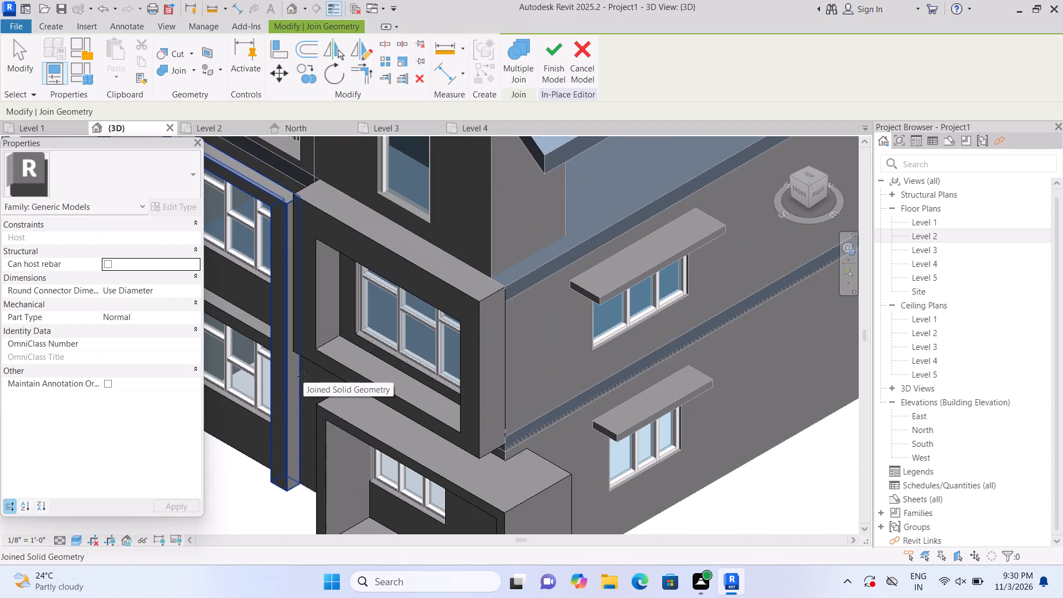
scroll(333, 385, up, 1)
middle_drag(333, 384, 373, 226)
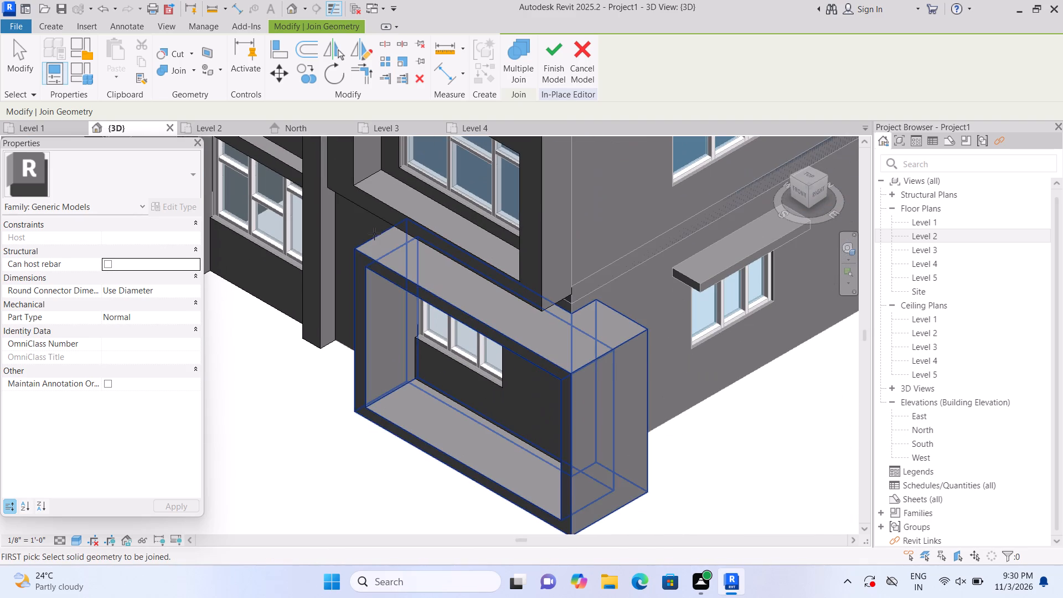
scroll(407, 423, down, 1)
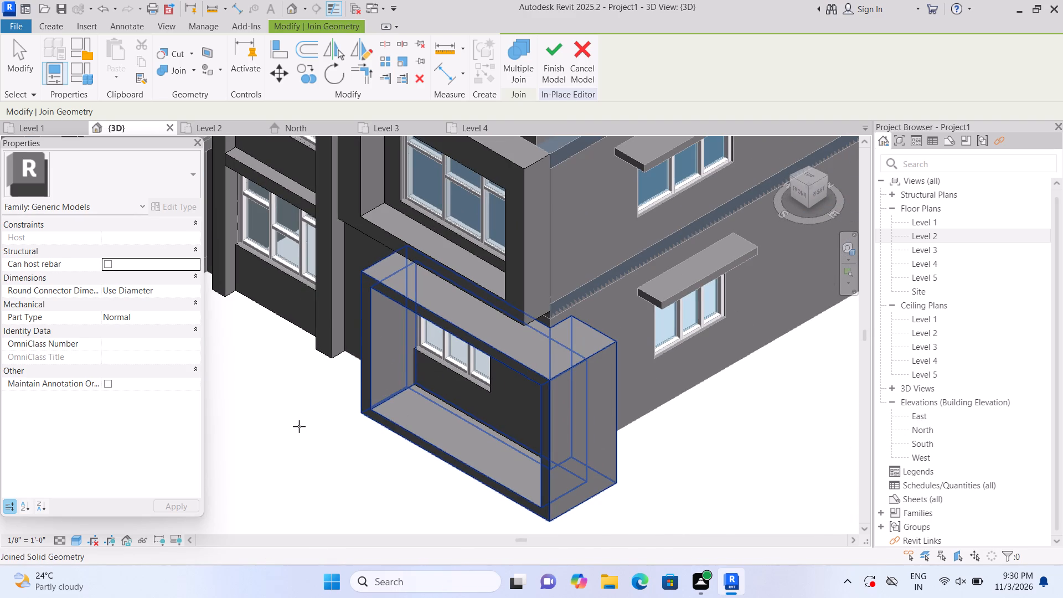
In front view, extrude a 2" deep strip on the roof fascia plane above the middle-bay frame, about 12' 0 7/8" by 1' 10 11/16".
click(797, 195)
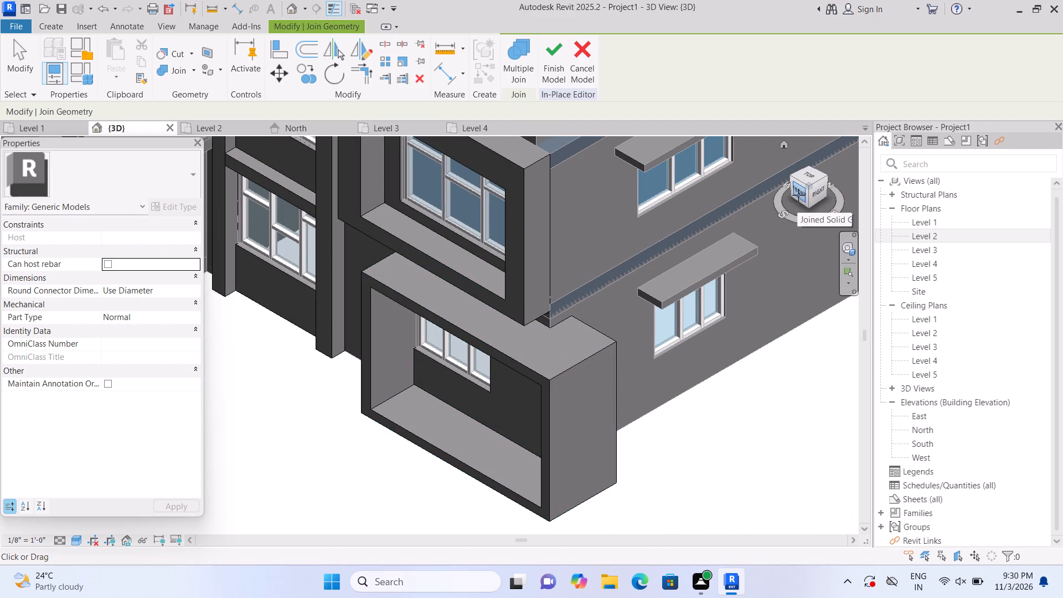
scroll(318, 385, up, 6)
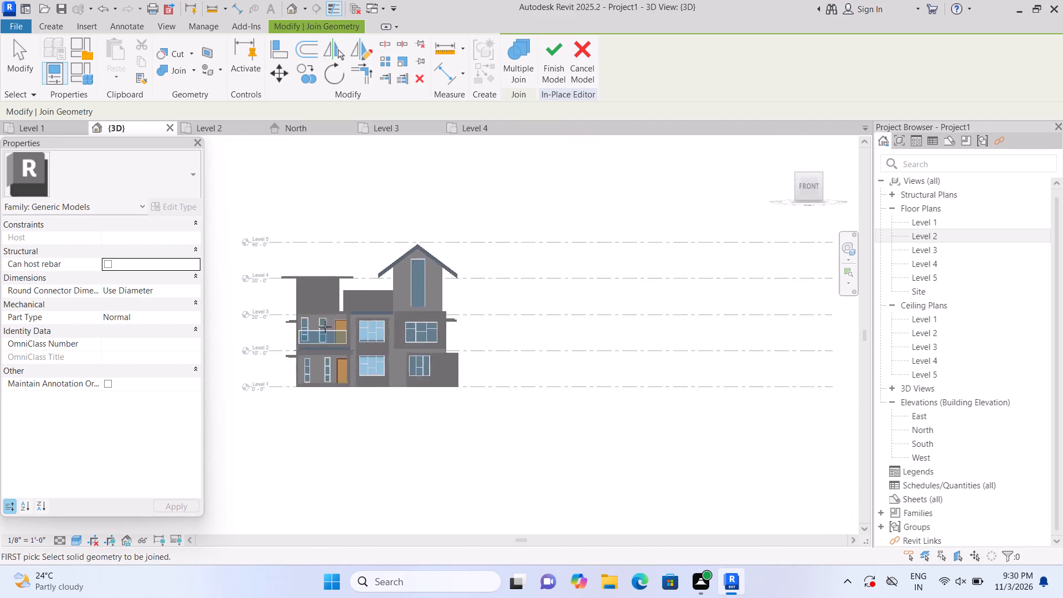
scroll(325, 327, up, 12)
middle_drag(406, 318, 396, 288)
scroll(401, 288, up, 1)
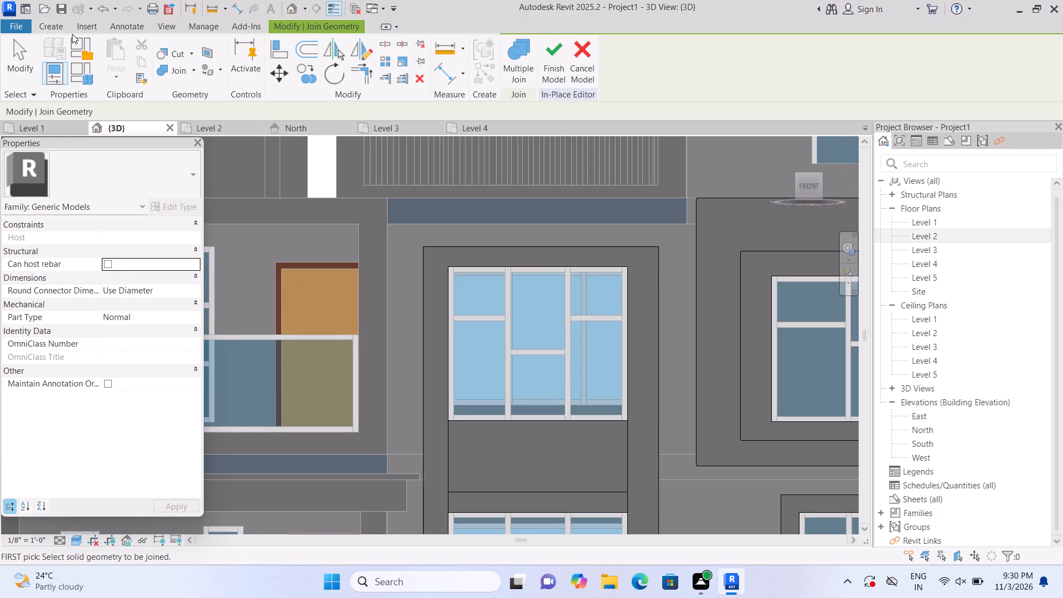
click(60, 29)
click(110, 62)
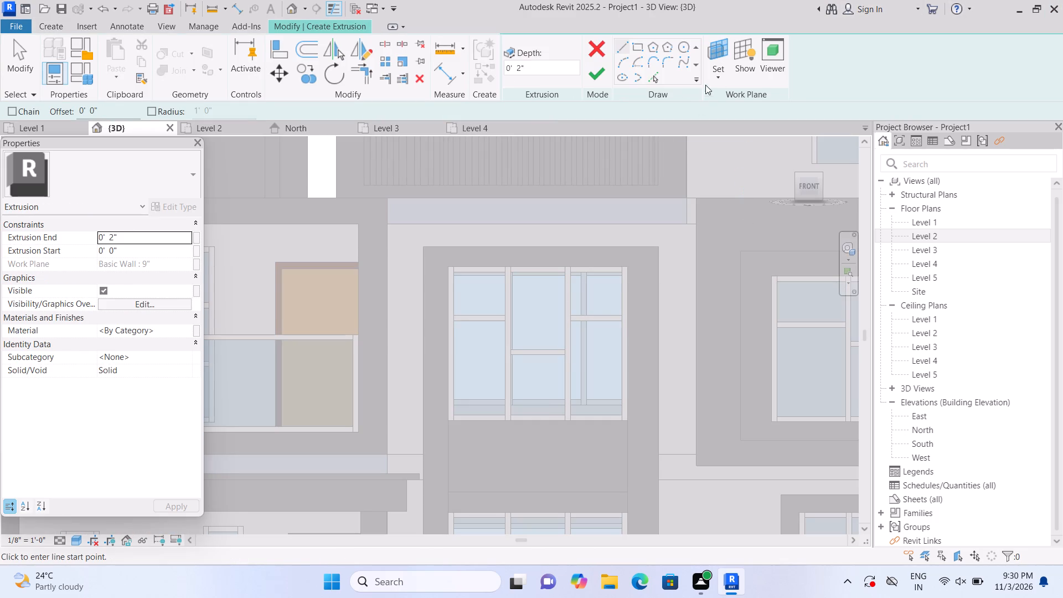
click(717, 75)
click(741, 124)
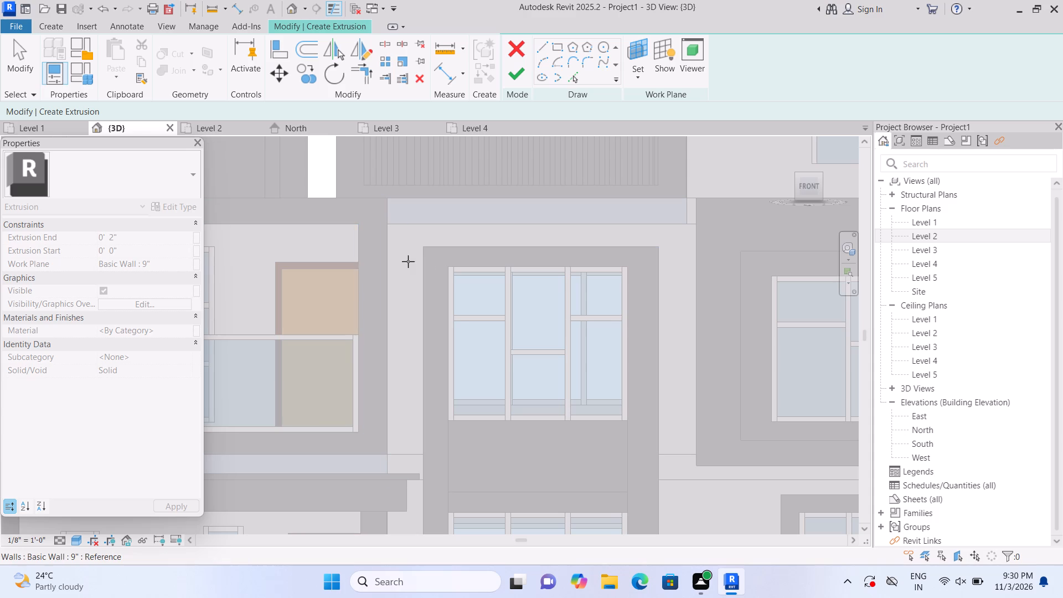
scroll(414, 259, down, 5)
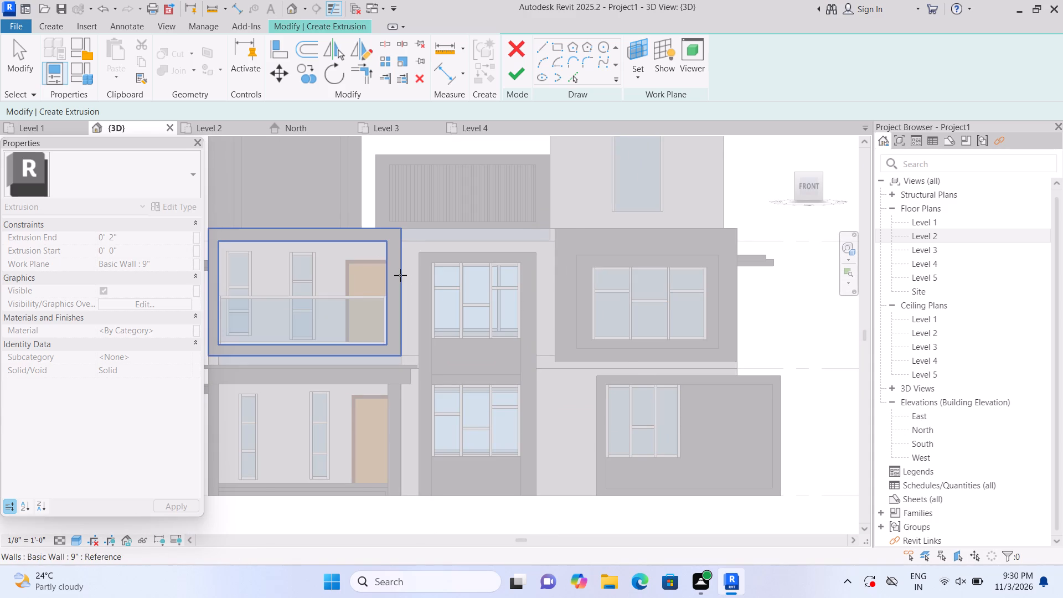
scroll(404, 283, up, 1)
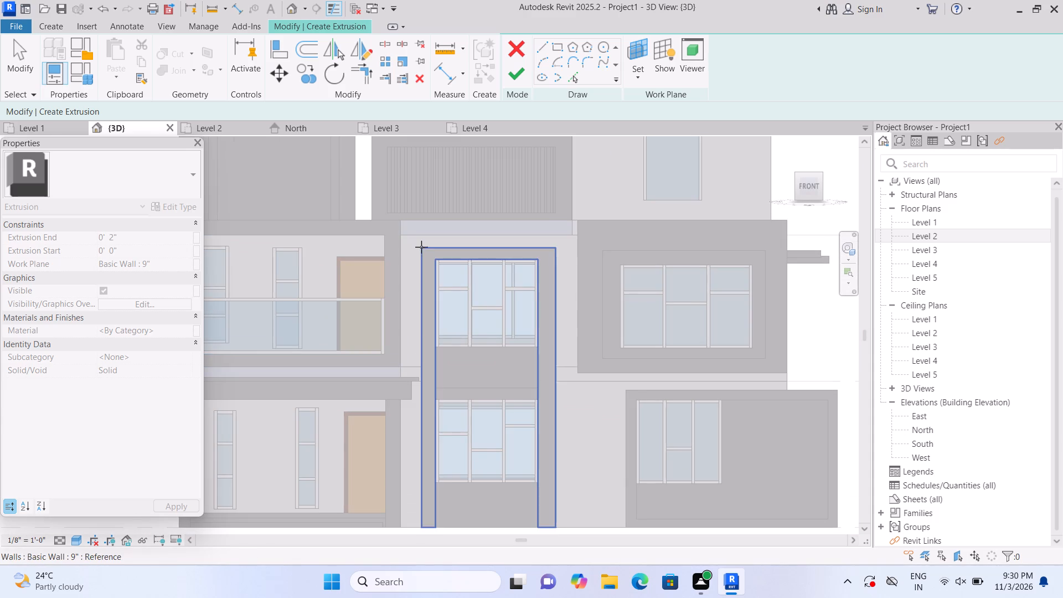
scroll(422, 245, up, 2)
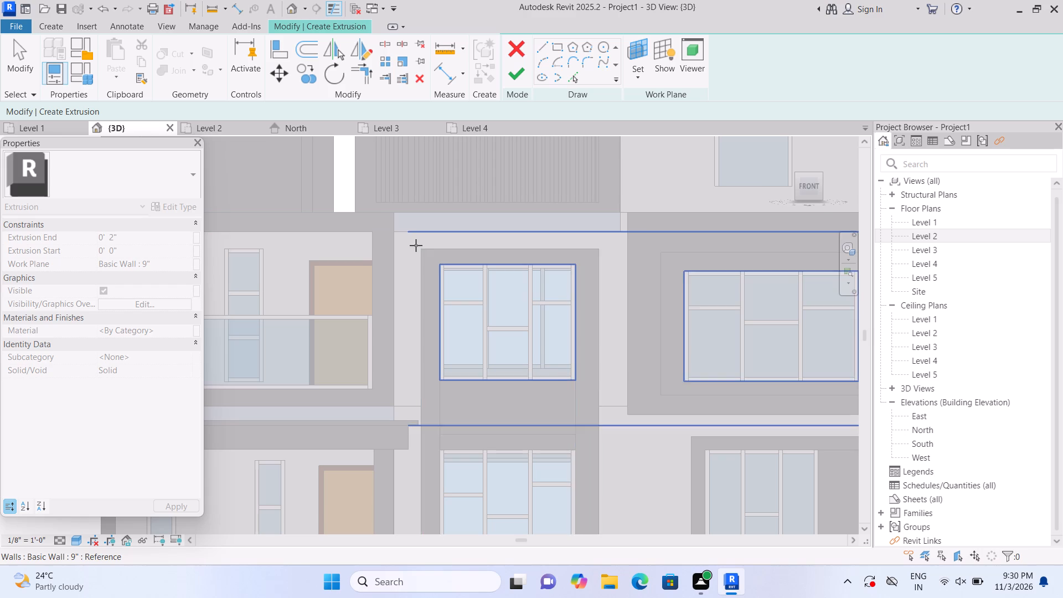
click(422, 224)
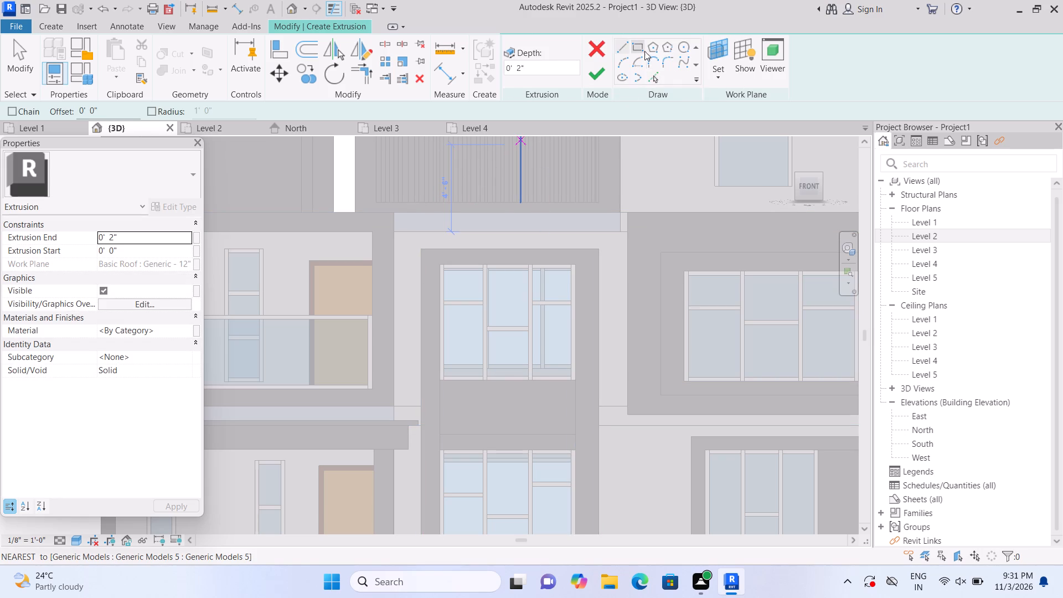
click(642, 45)
scroll(489, 201, up, 3)
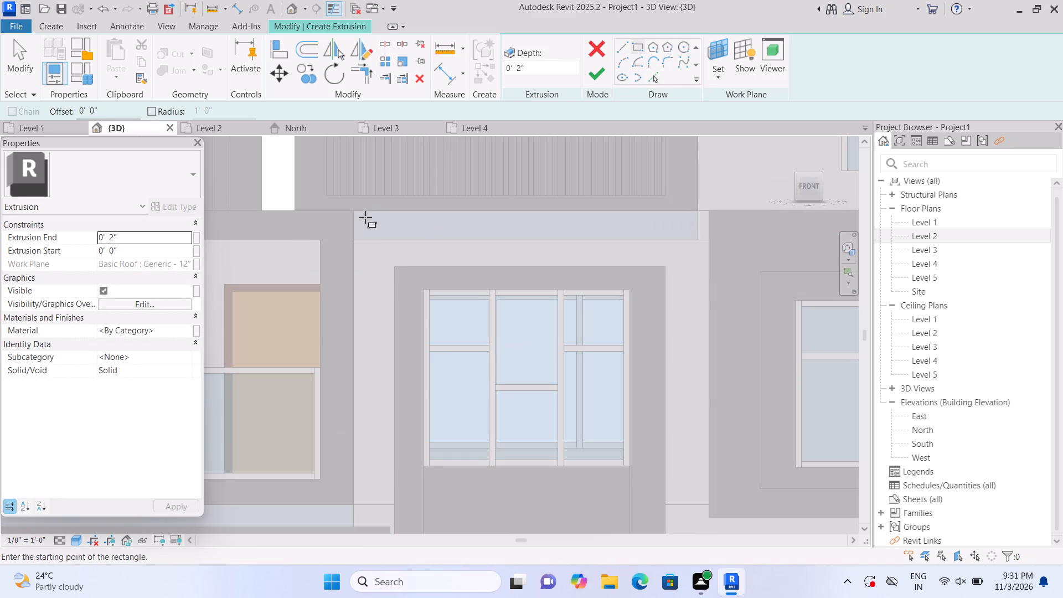
click(355, 210)
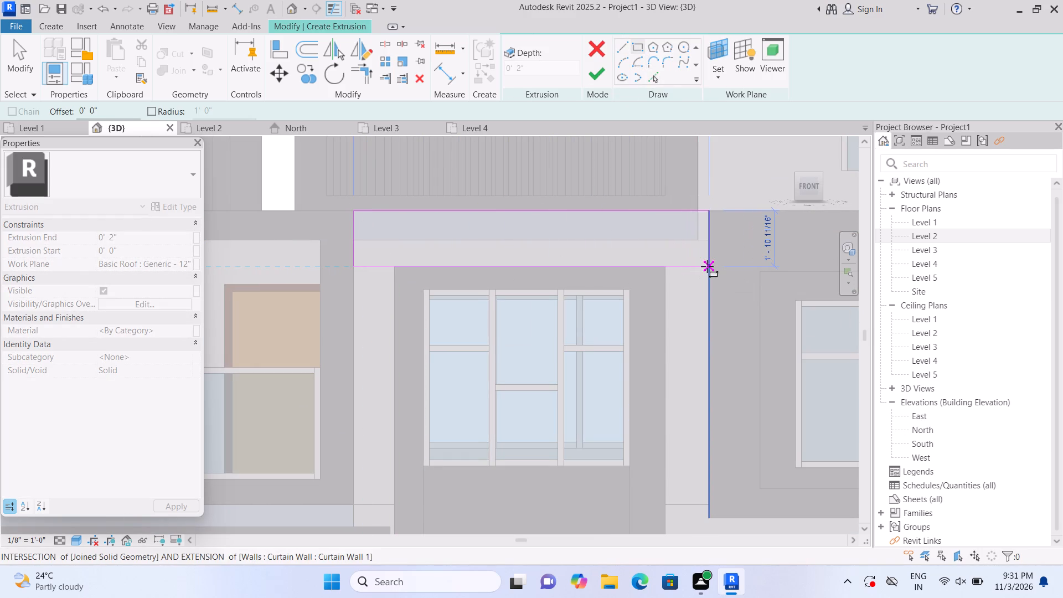
click(707, 266)
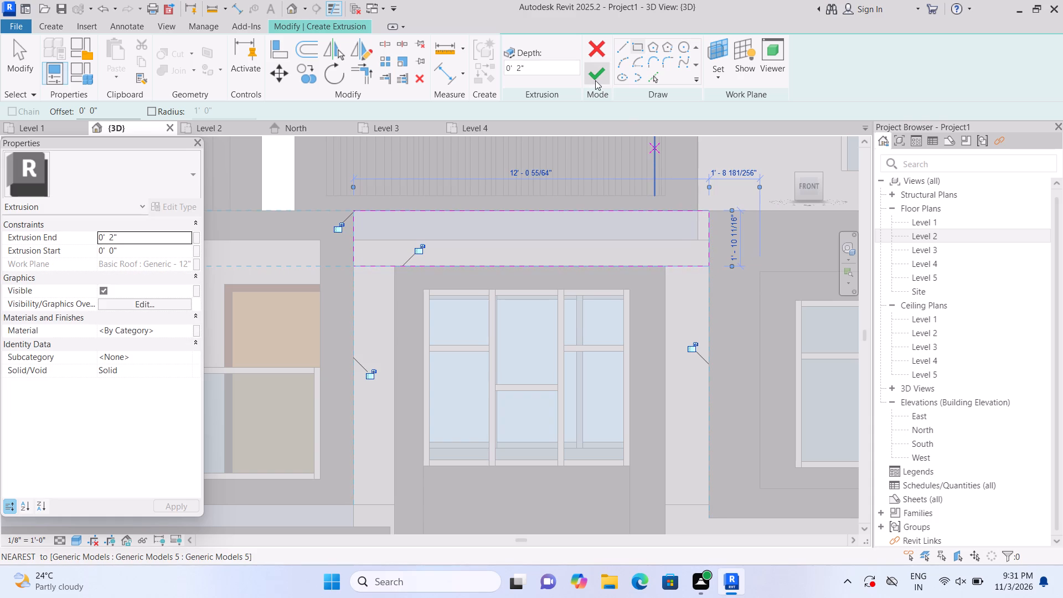
click(595, 80)
scroll(620, 156, down, 8)
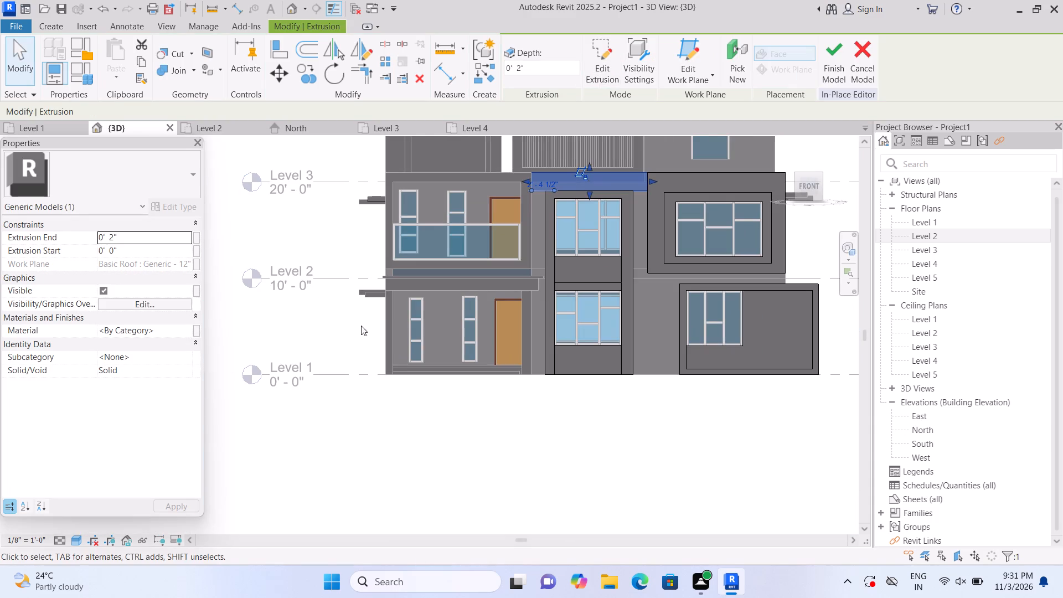
click(352, 341)
scroll(364, 338, up, 1)
middle_drag(363, 338, 294, 344)
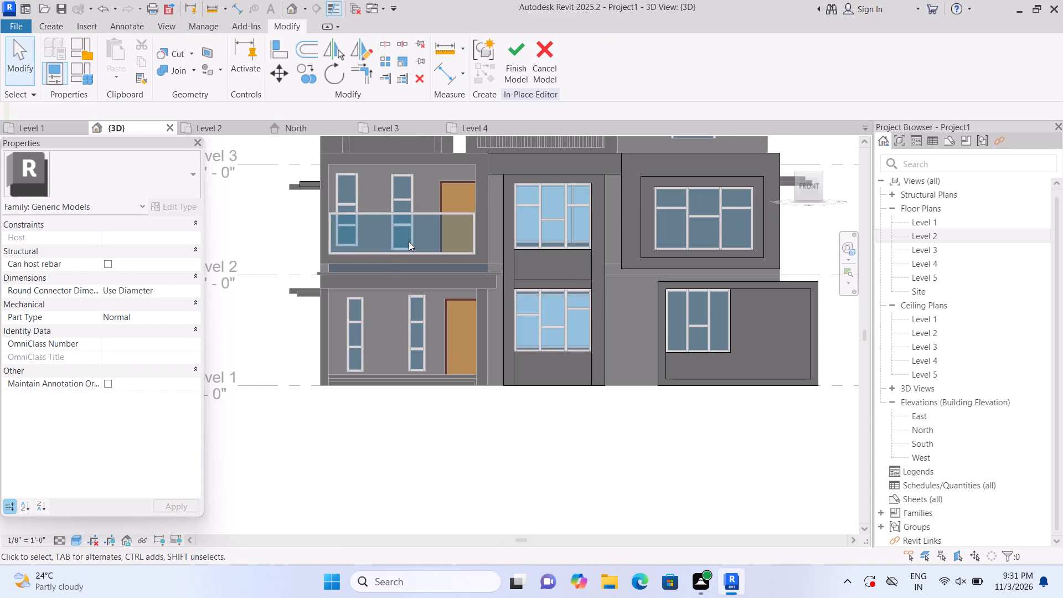
middle_drag(386, 260, 371, 276)
middle_click(371, 276)
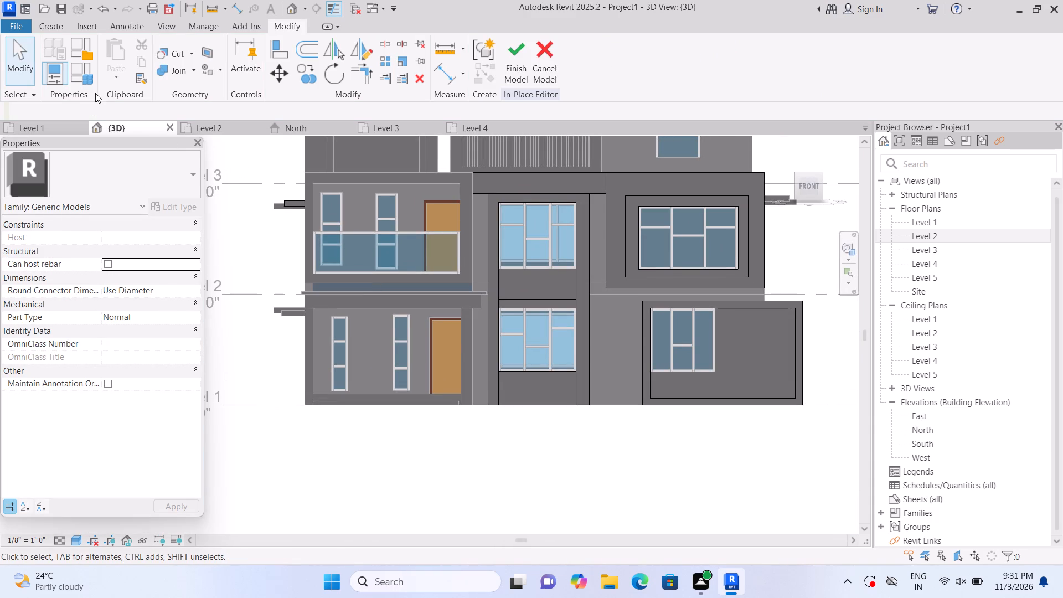
Extrude a 2" deep vertical strip on the wall face right of the middle-bay frame, from the top strip down to Level 1, about 19' 1 5/16" high.
click(55, 25)
click(111, 63)
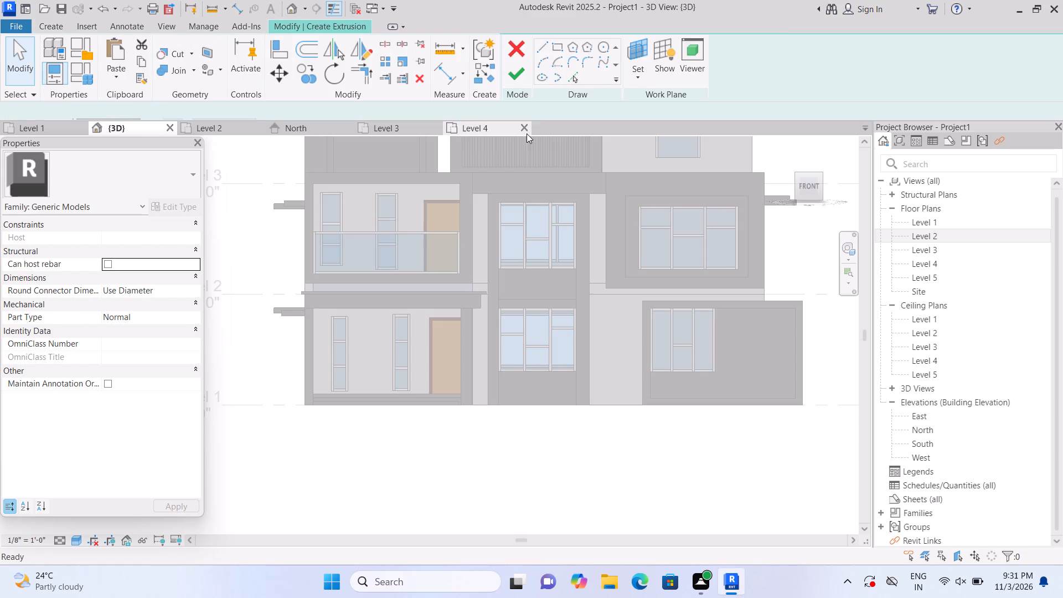
click(723, 73)
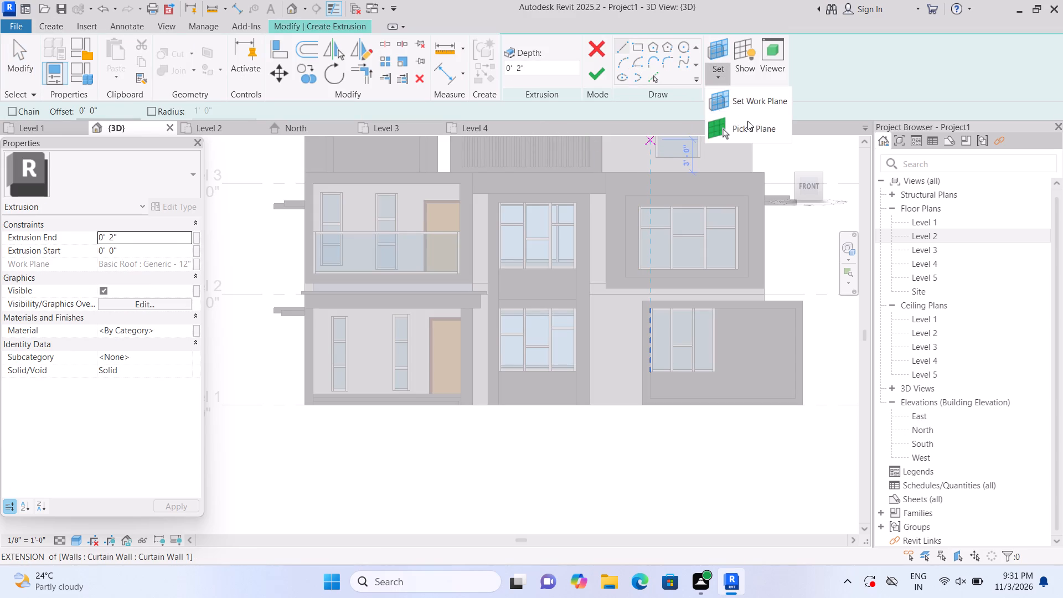
click(748, 122)
scroll(590, 272, up, 2)
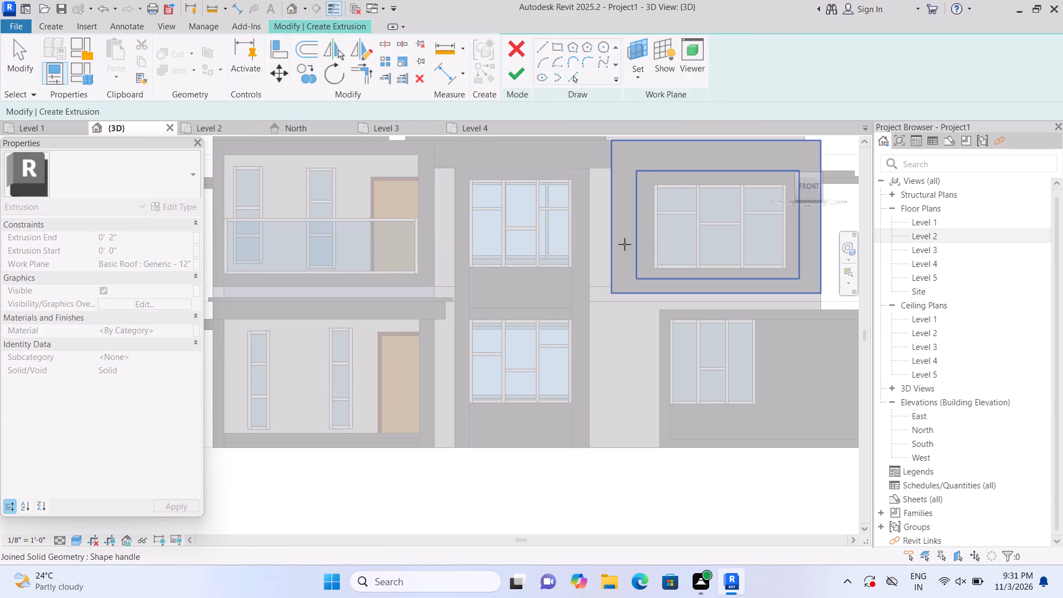
click(603, 240)
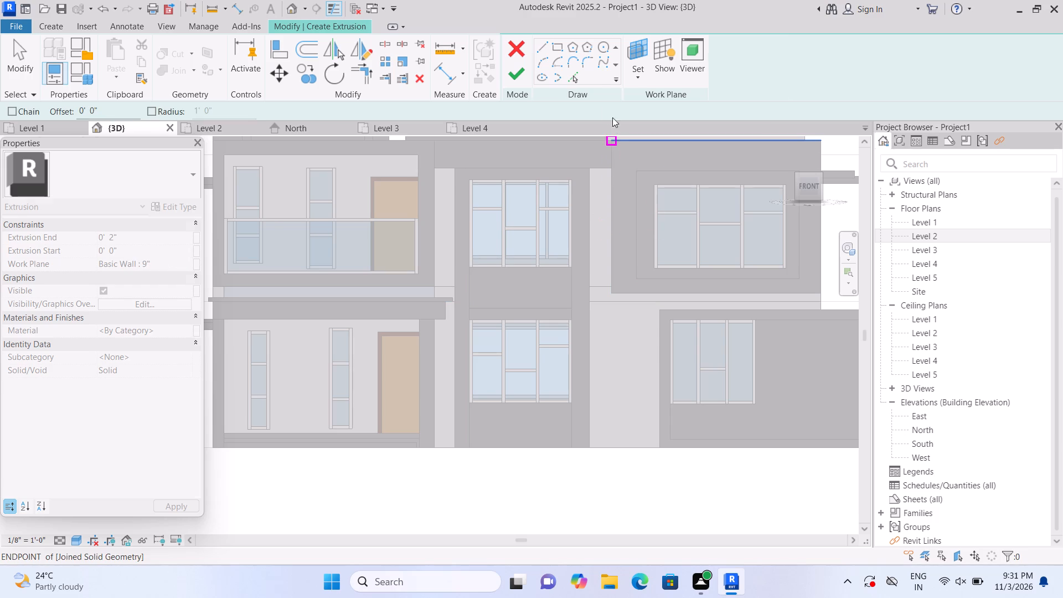
click(635, 50)
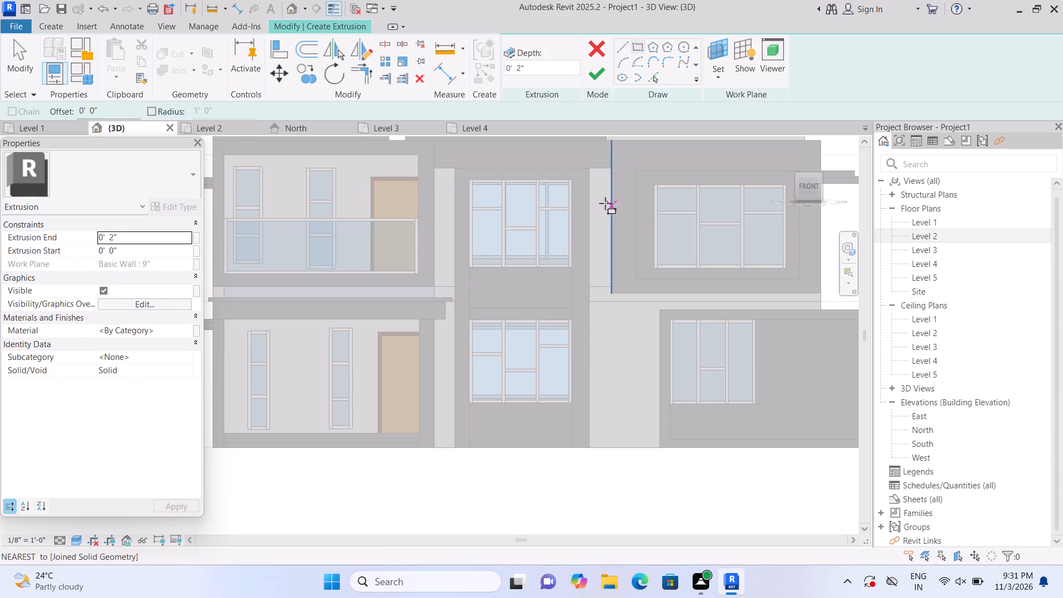
click(591, 169)
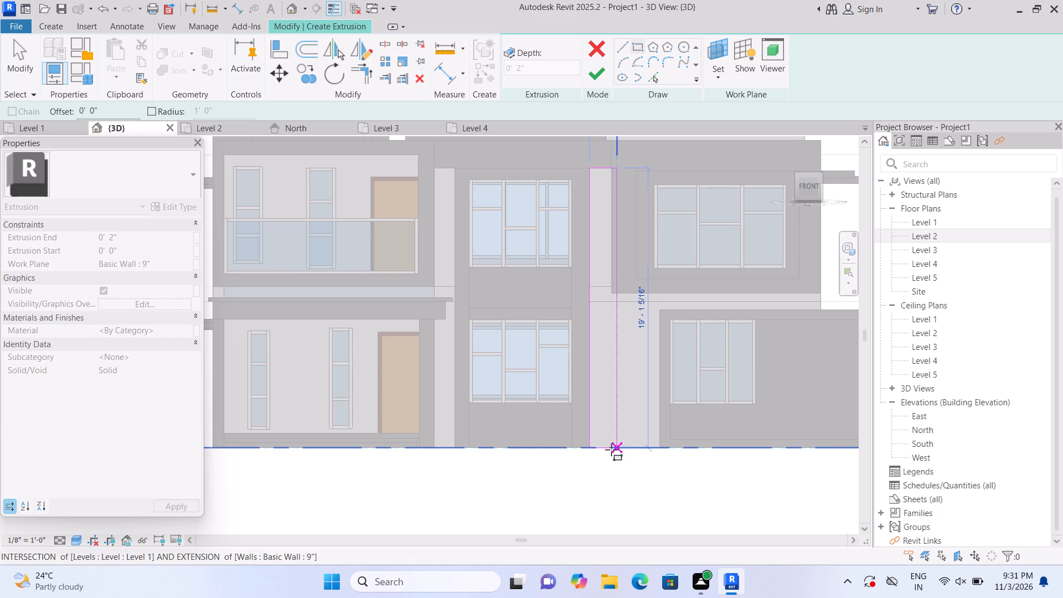
scroll(610, 458, up, 2)
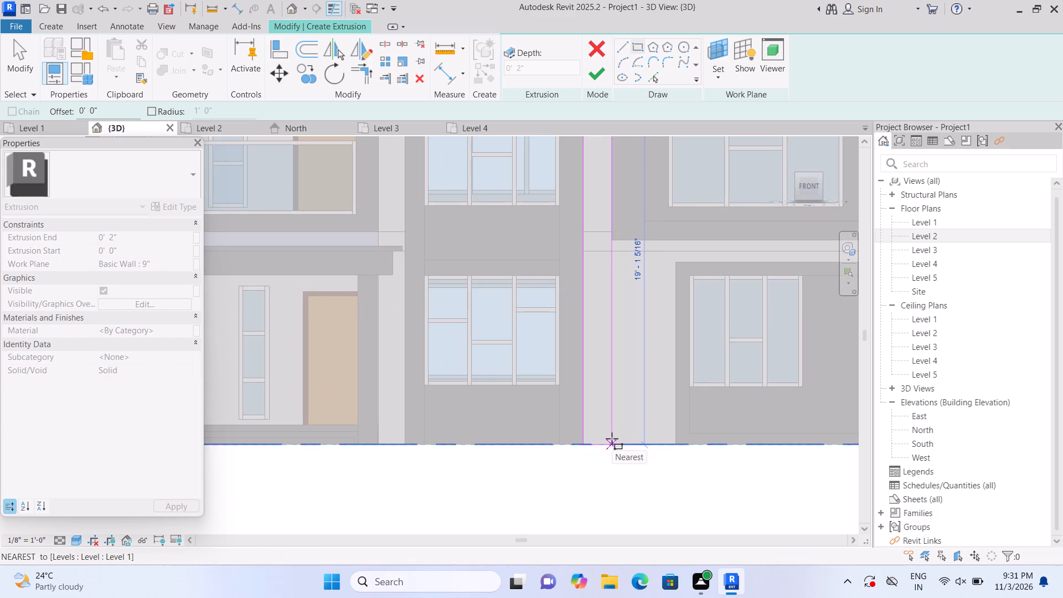
double_click(612, 439)
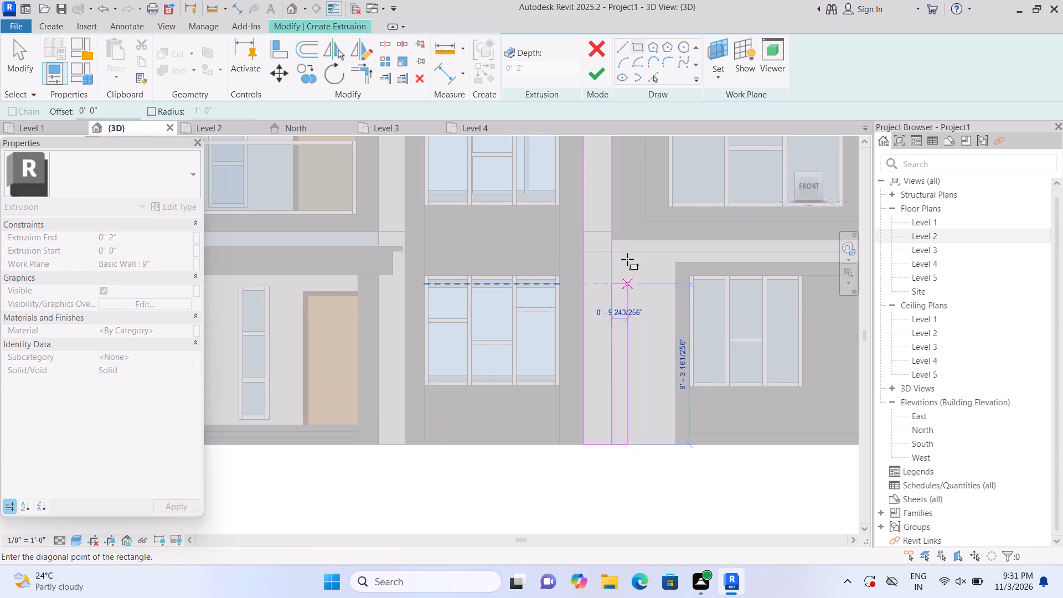
click(592, 81)
scroll(631, 375, down, 2)
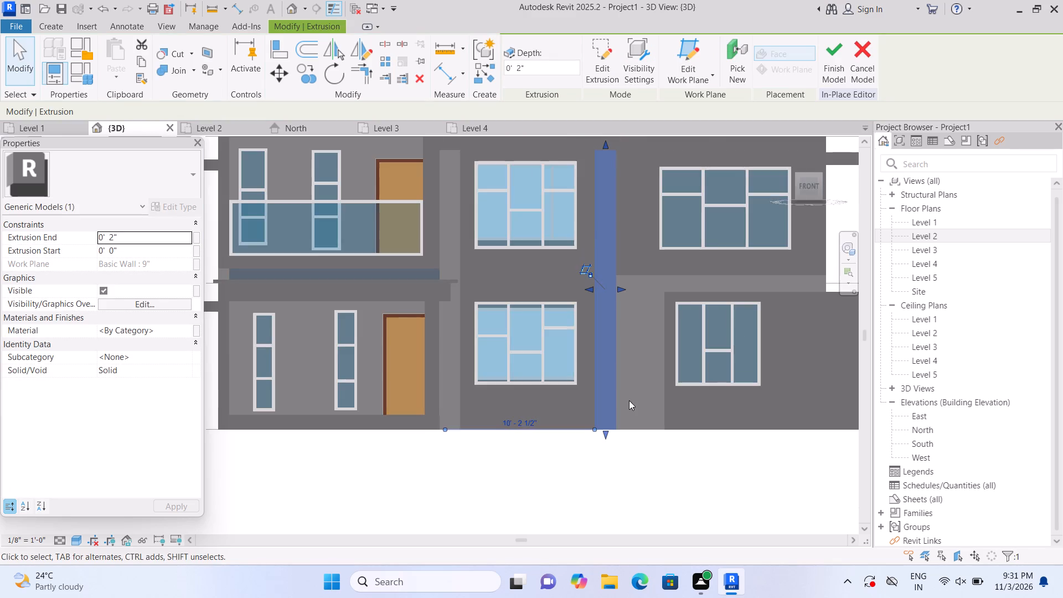
scroll(629, 401, down, 2)
click(623, 465)
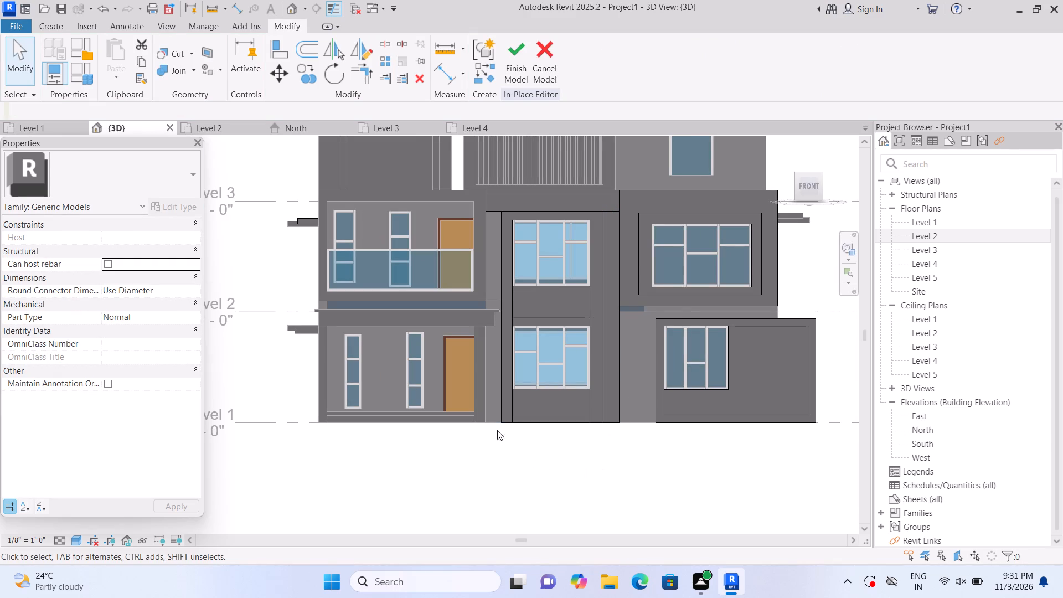
Extrude a 2" deep vertical strip on the wall face left of the middle-bay frame, from Level 1 up to the top strip, about 19' 1 5/16" high.
scroll(481, 405, up, 1)
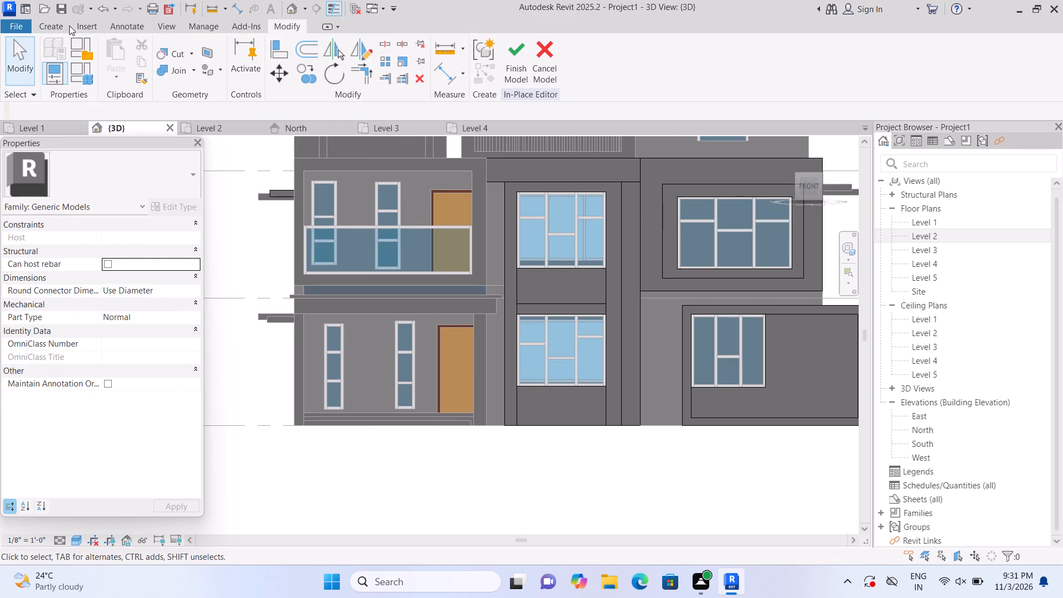
click(62, 23)
click(109, 69)
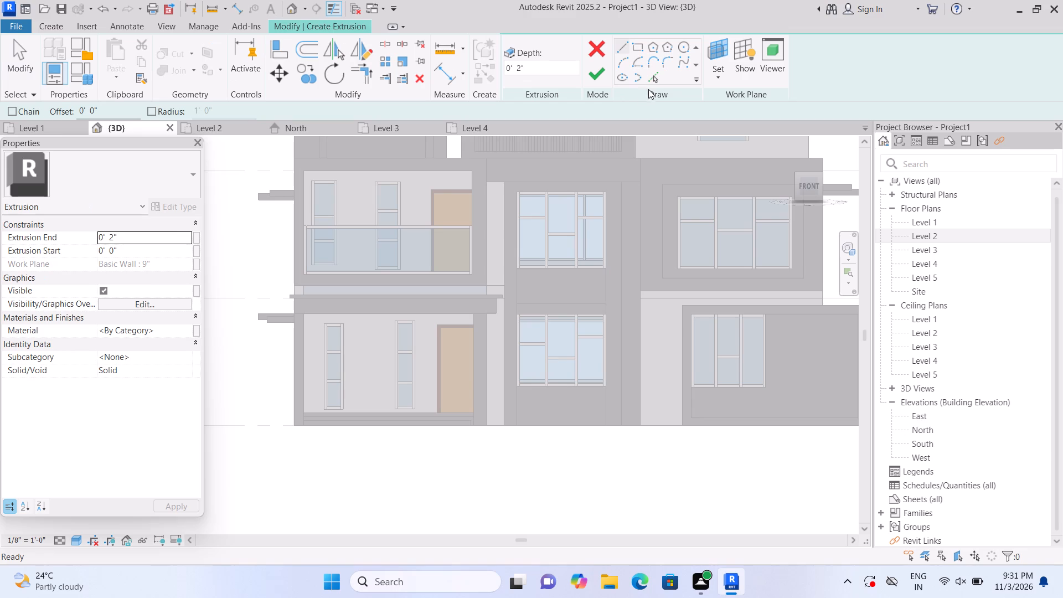
click(715, 79)
click(732, 121)
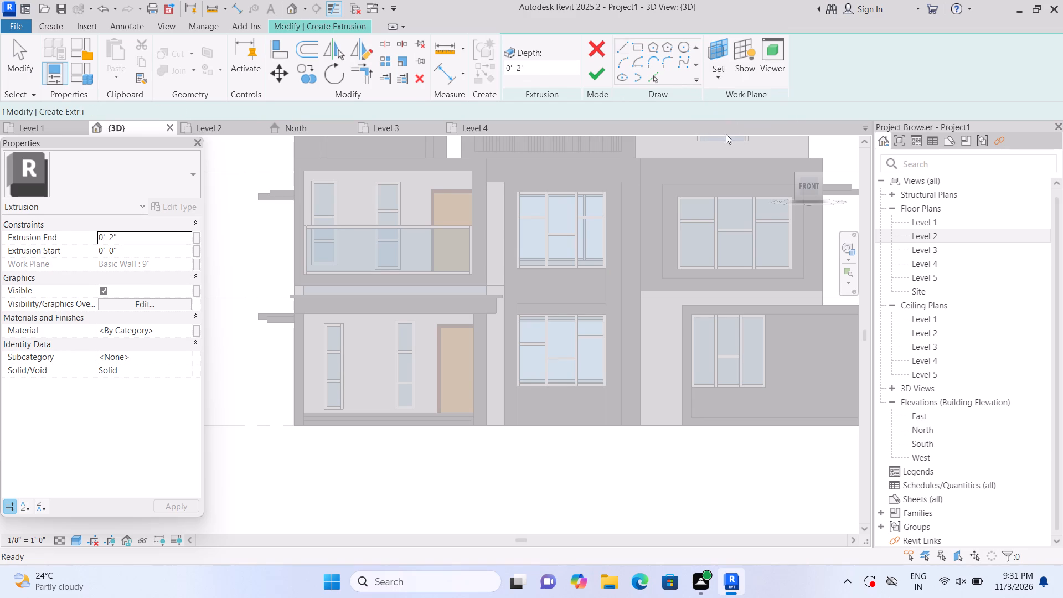
middle_drag(560, 275, 481, 309)
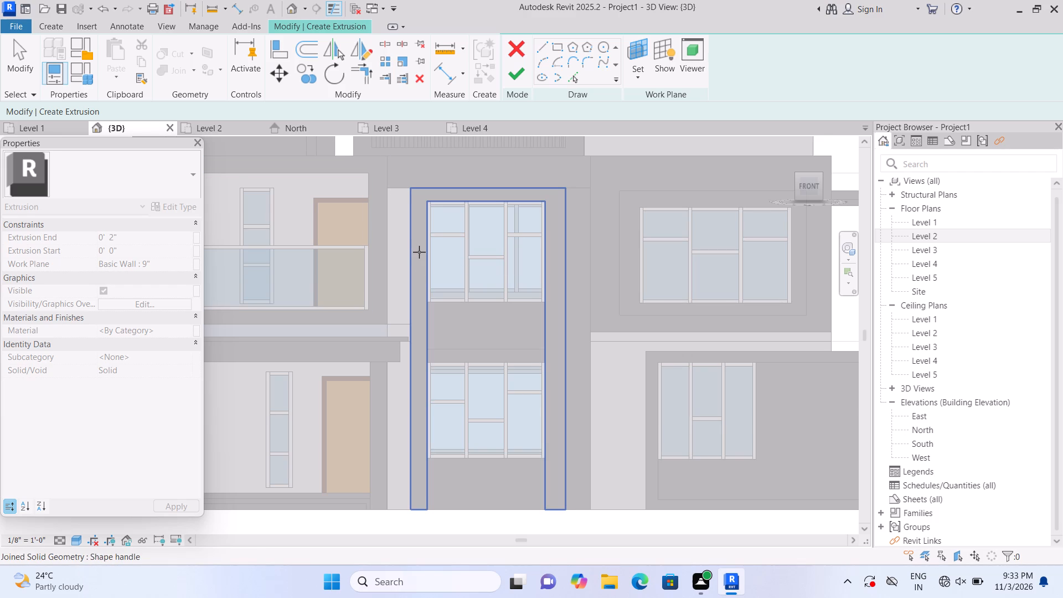
click(394, 374)
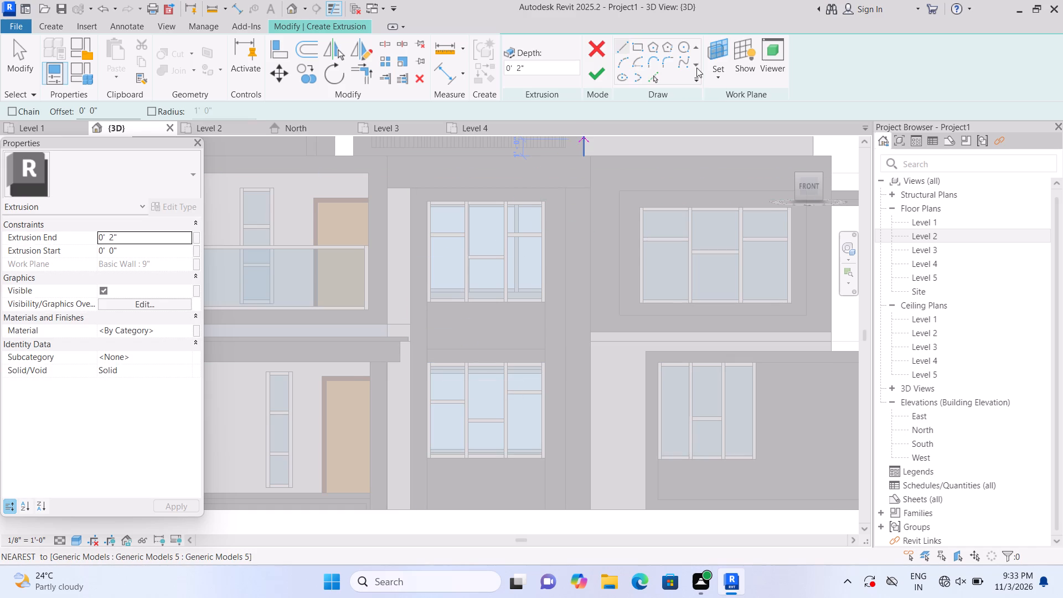
click(636, 47)
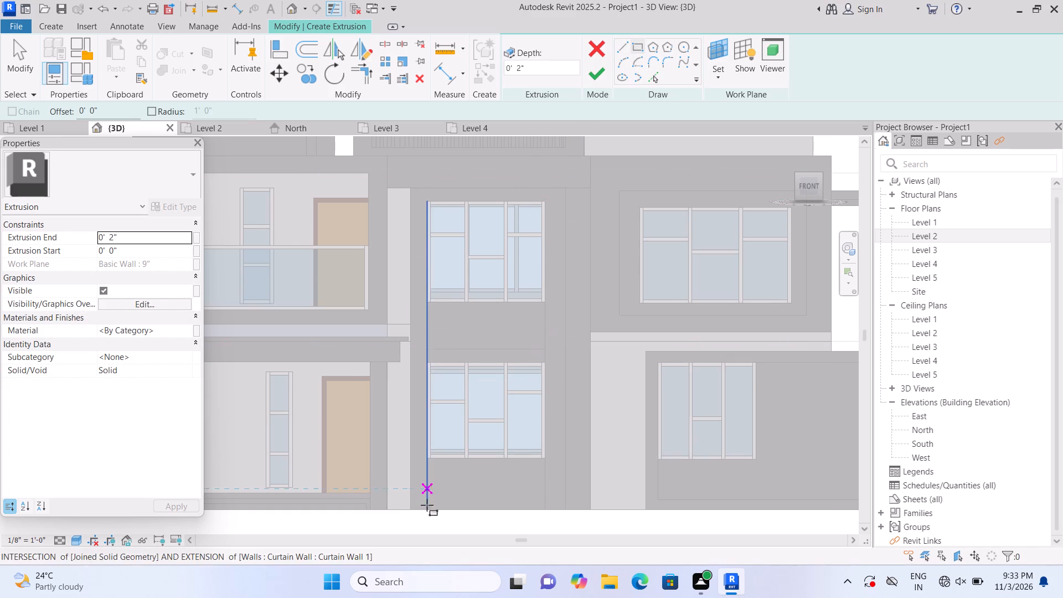
click(413, 510)
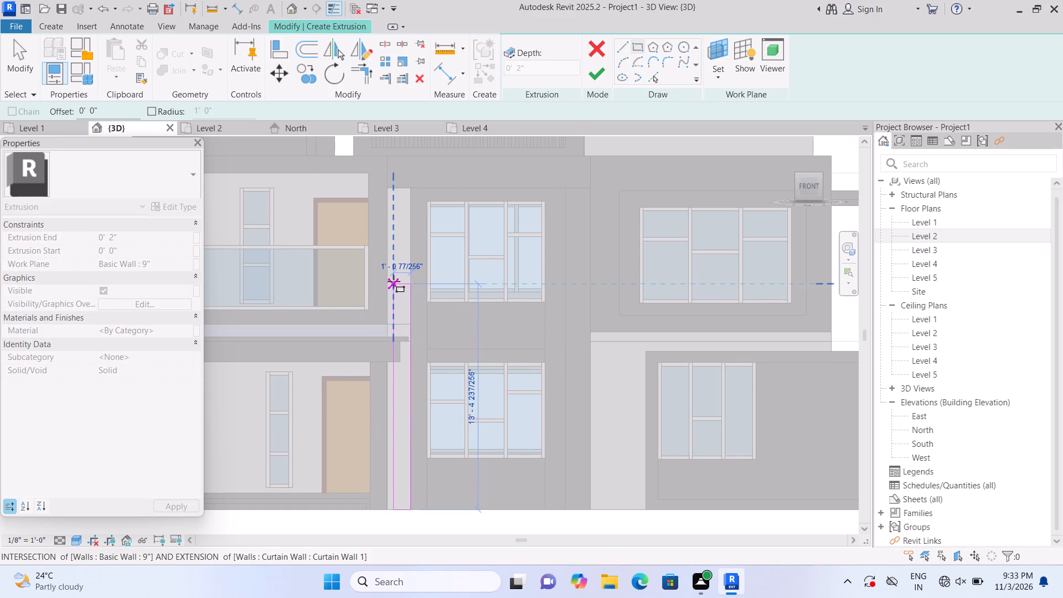
click(390, 189)
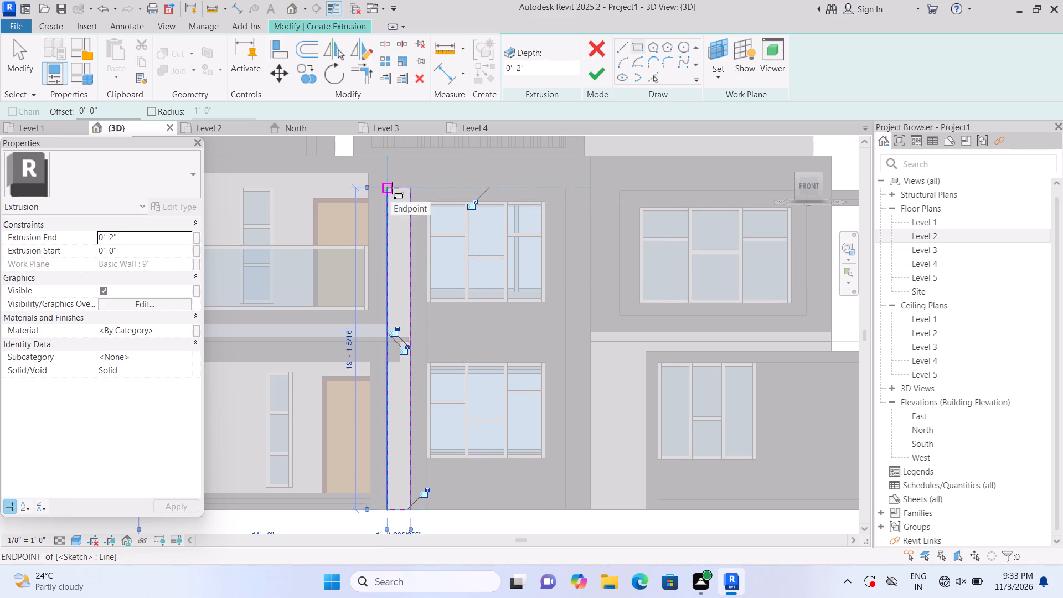
click(606, 75)
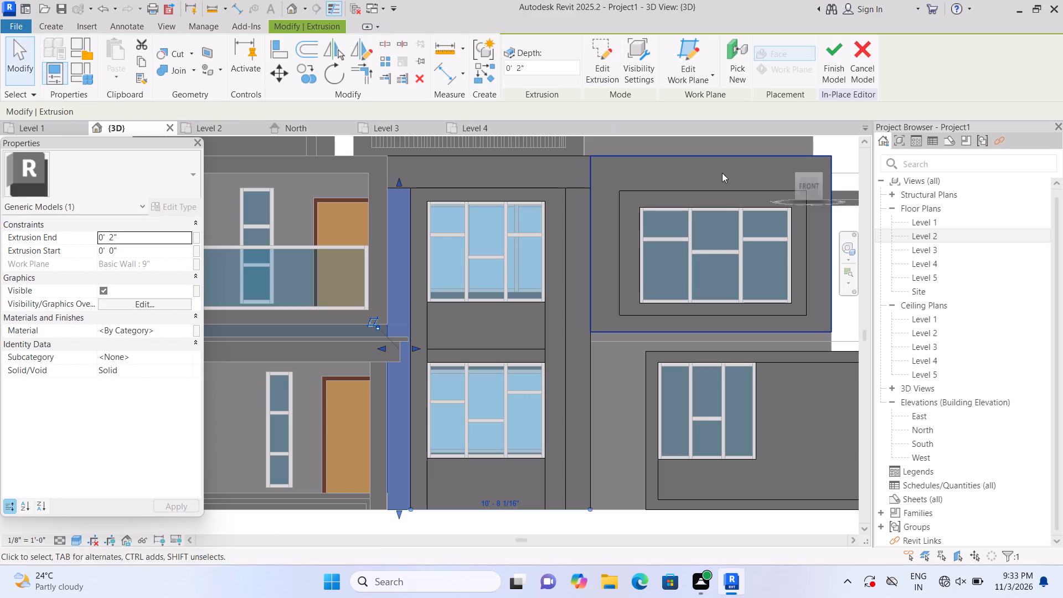
click(850, 308)
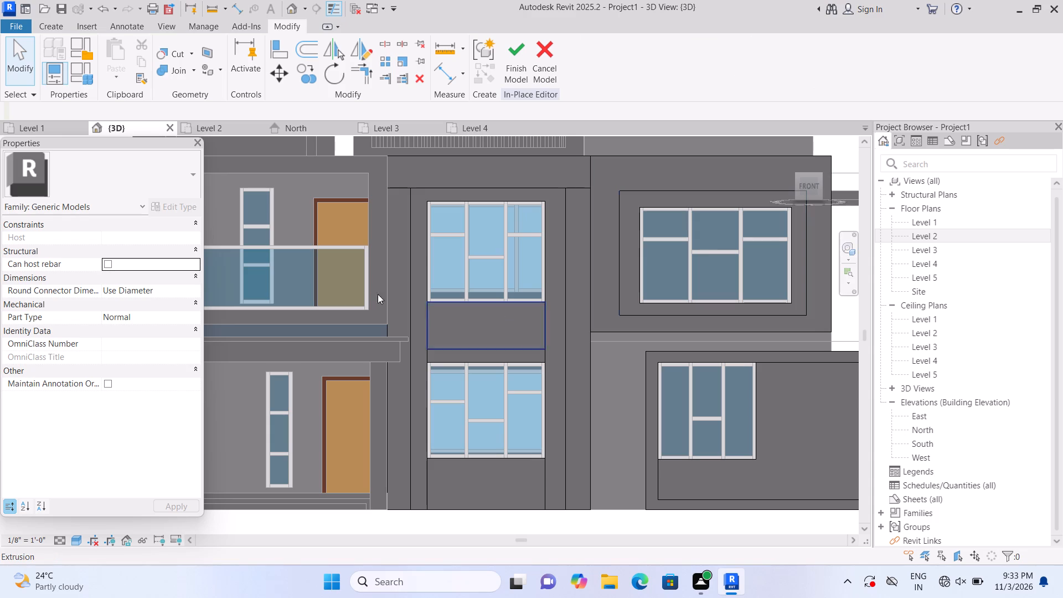
Join the left and right vertical strips beside the middle-bay frame to the top strip above it.
middle_drag(352, 292, 330, 289)
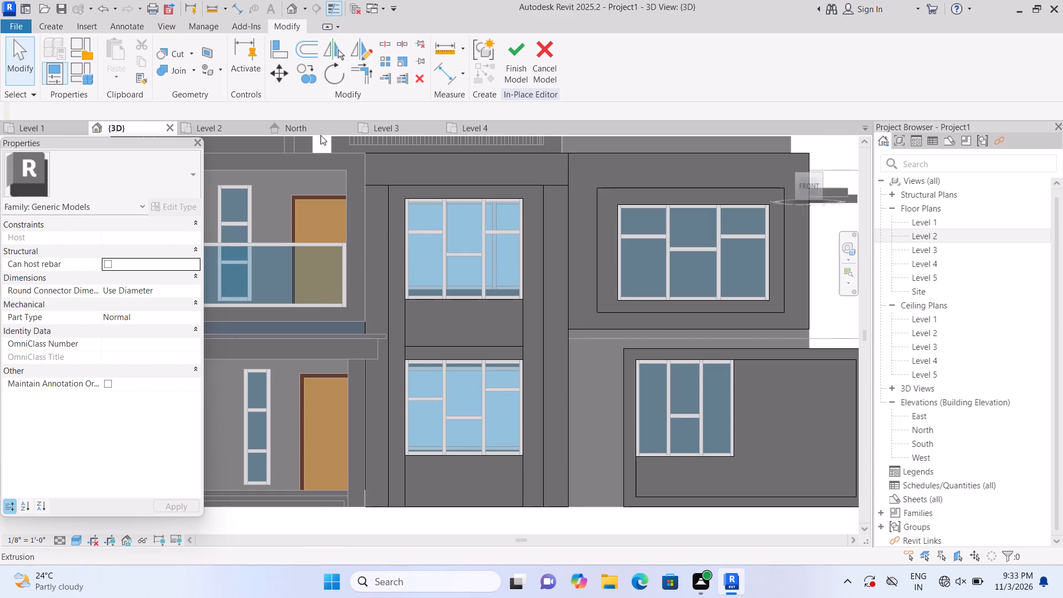
click(194, 71)
click(196, 91)
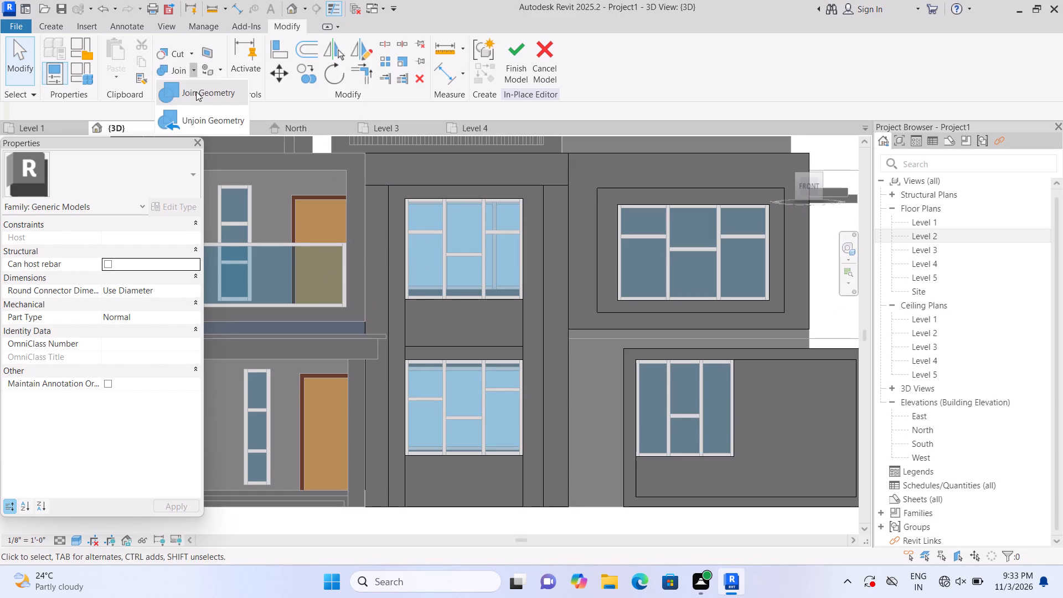
click(365, 240)
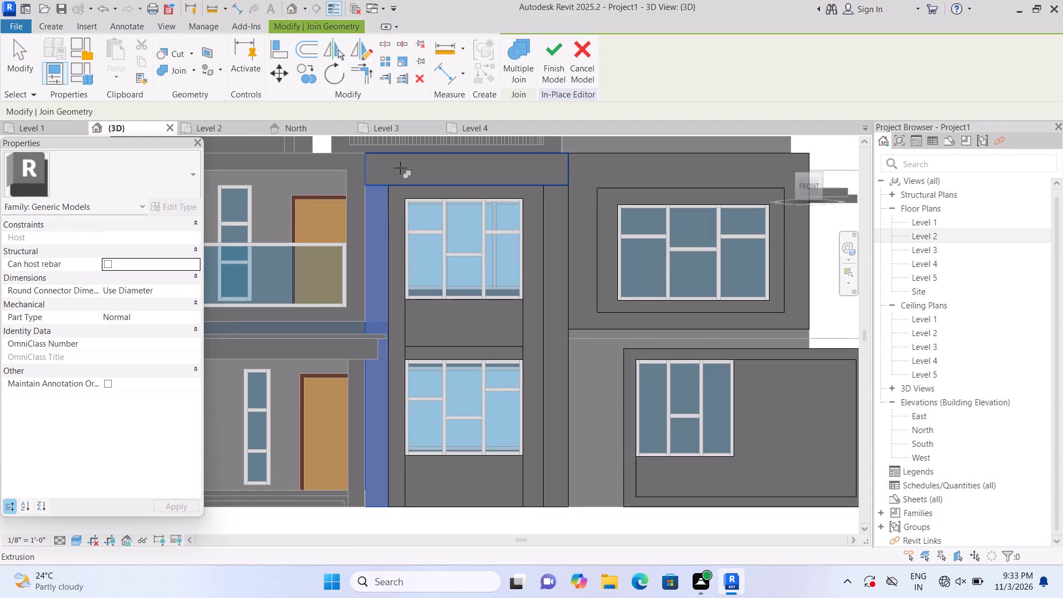
click(404, 161)
click(491, 177)
click(559, 195)
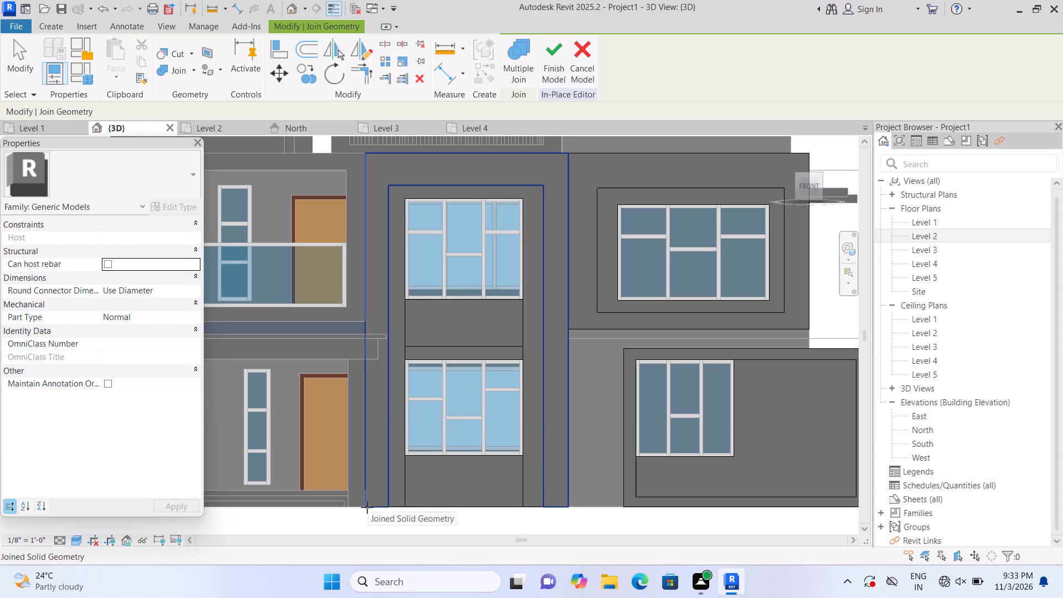
Extrude a 2" deep panel on the wall face between the middle bay and the ground-floor frame, about 3' 3 1/2" by 10' 6 21/32".
scroll(362, 525, up, 1)
middle_drag(355, 522, 344, 517)
middle_drag(341, 516, 258, 502)
middle_click(258, 502)
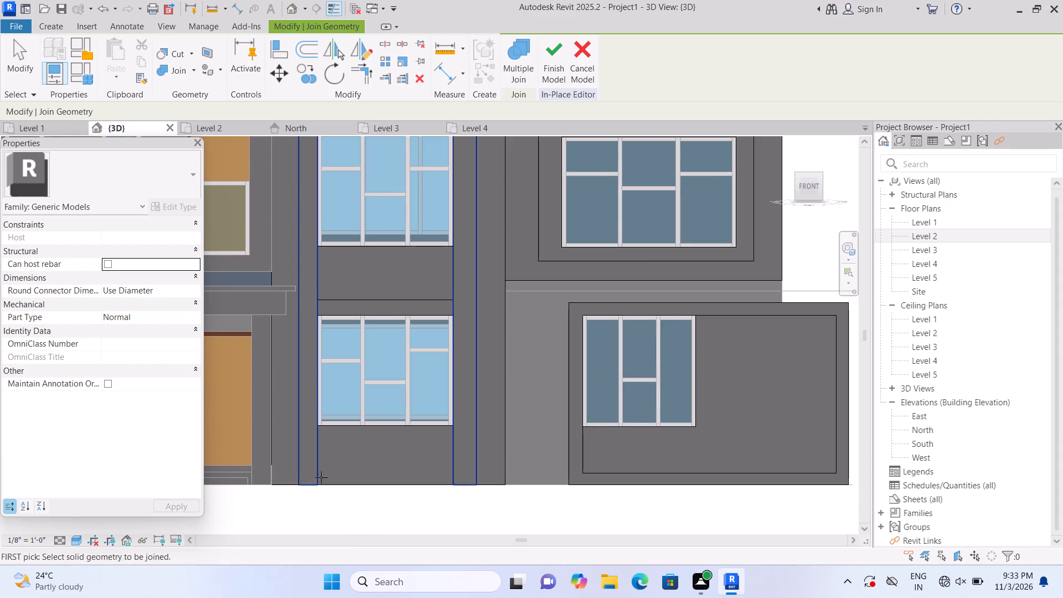
click(49, 27)
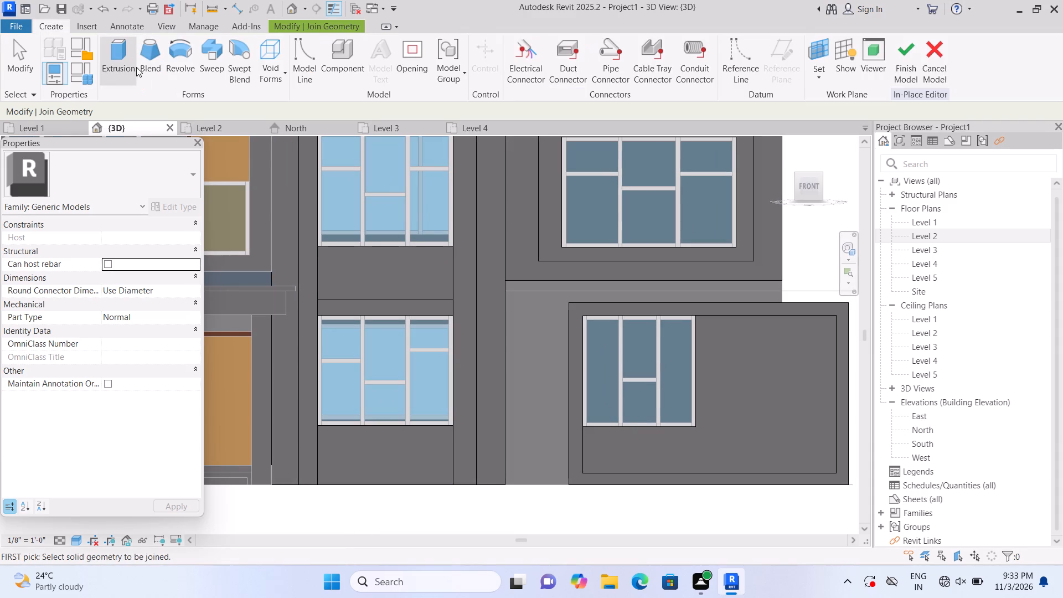
click(136, 67)
click(728, 79)
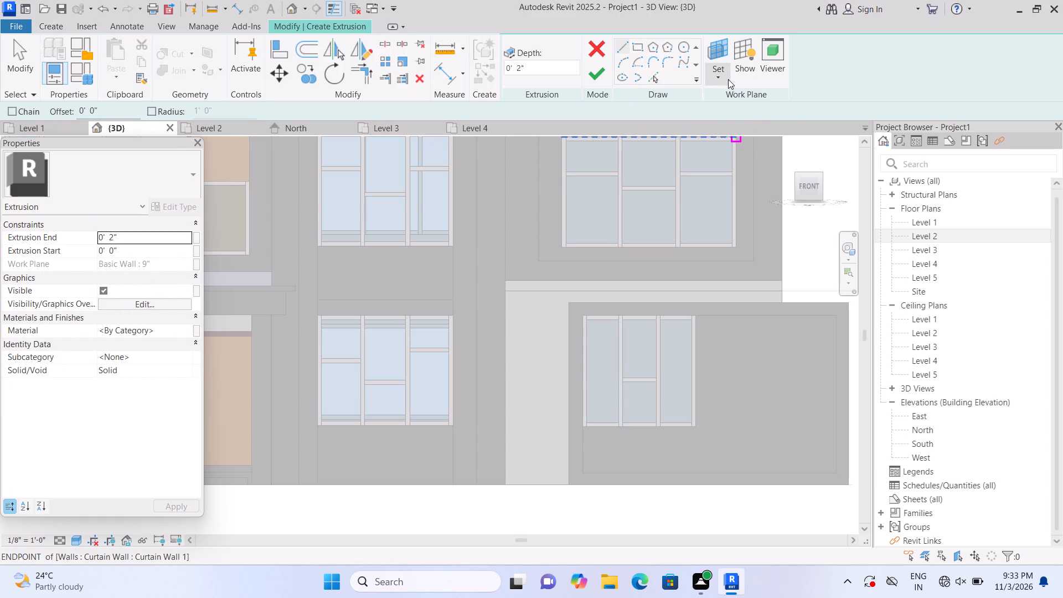
click(735, 120)
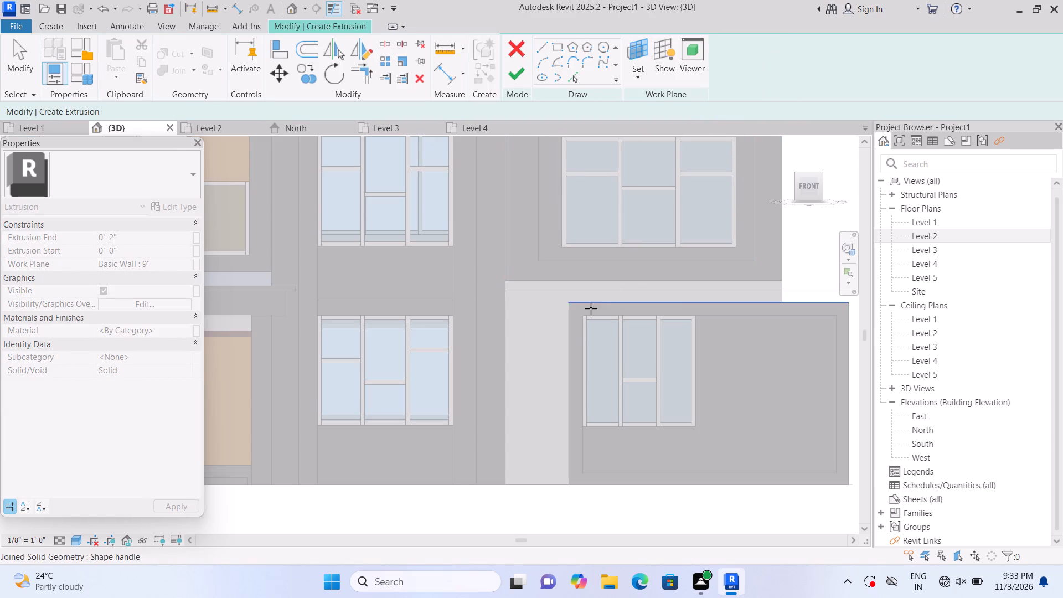
click(539, 313)
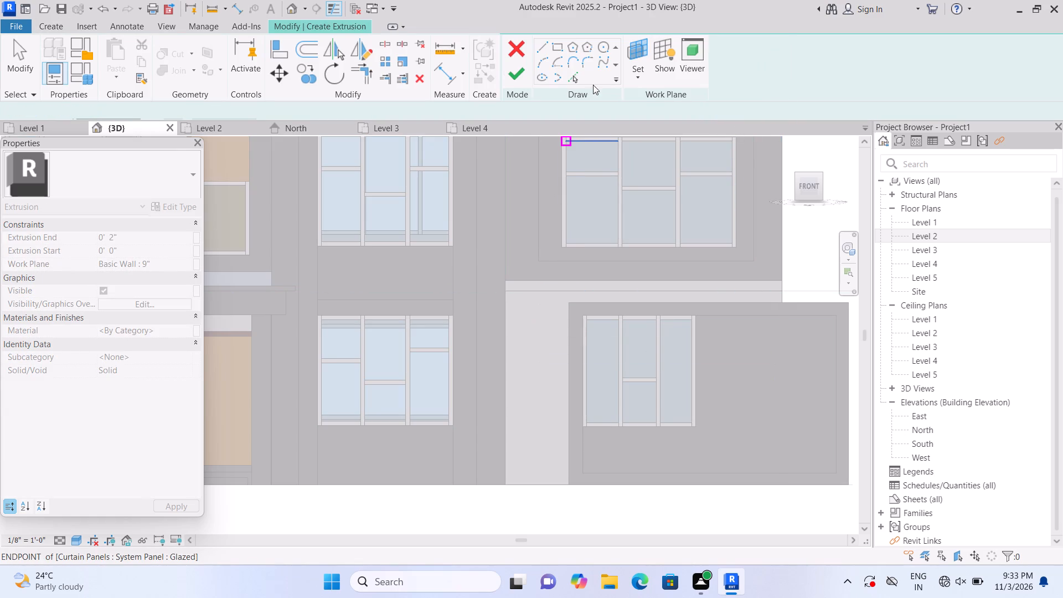
click(641, 46)
scroll(538, 283, up, 1)
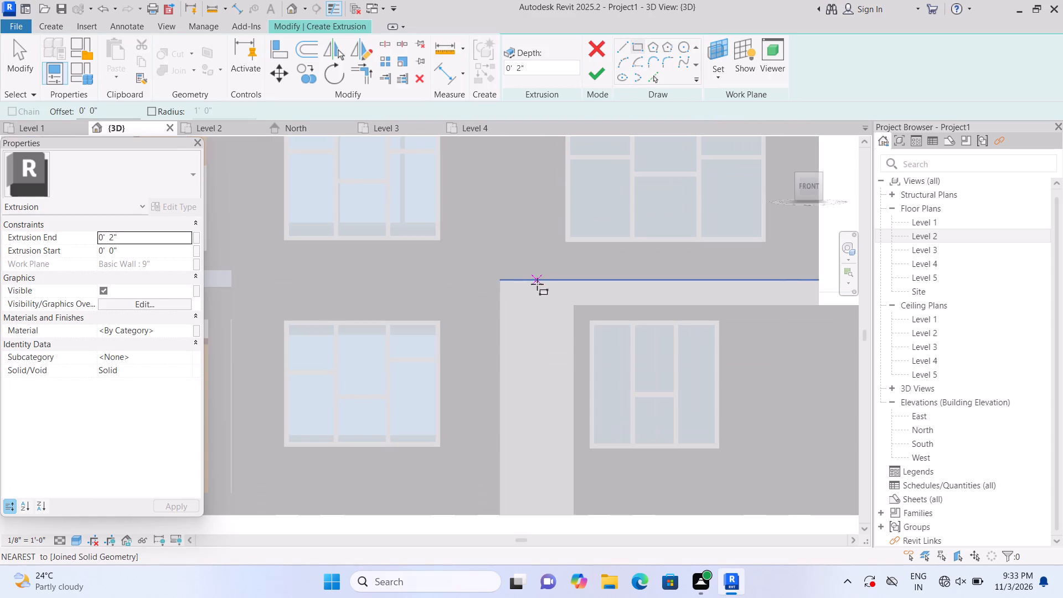
click(503, 281)
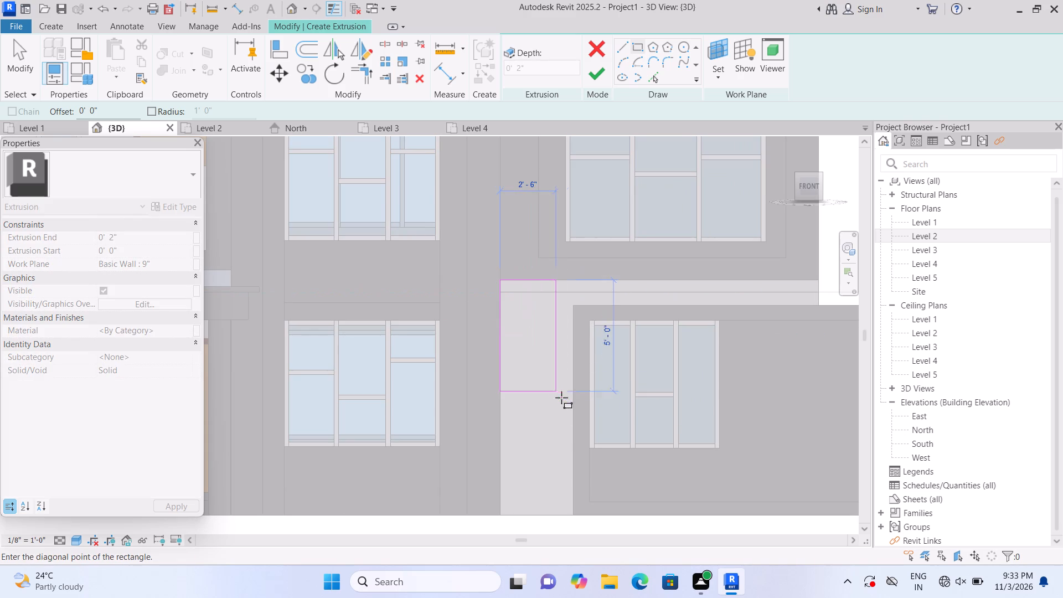
middle_drag(562, 429, 540, 349)
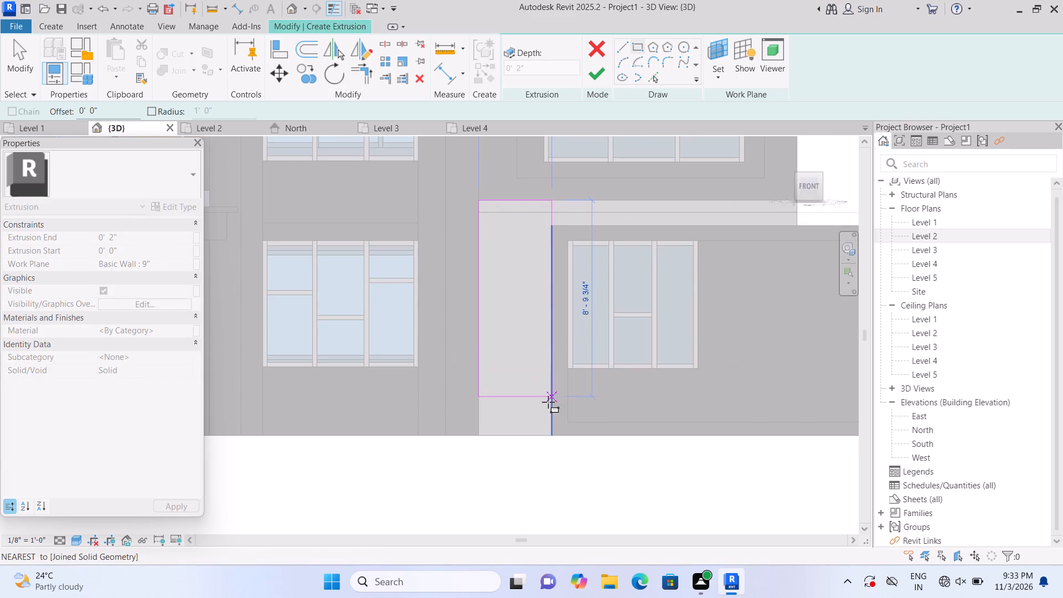
click(551, 436)
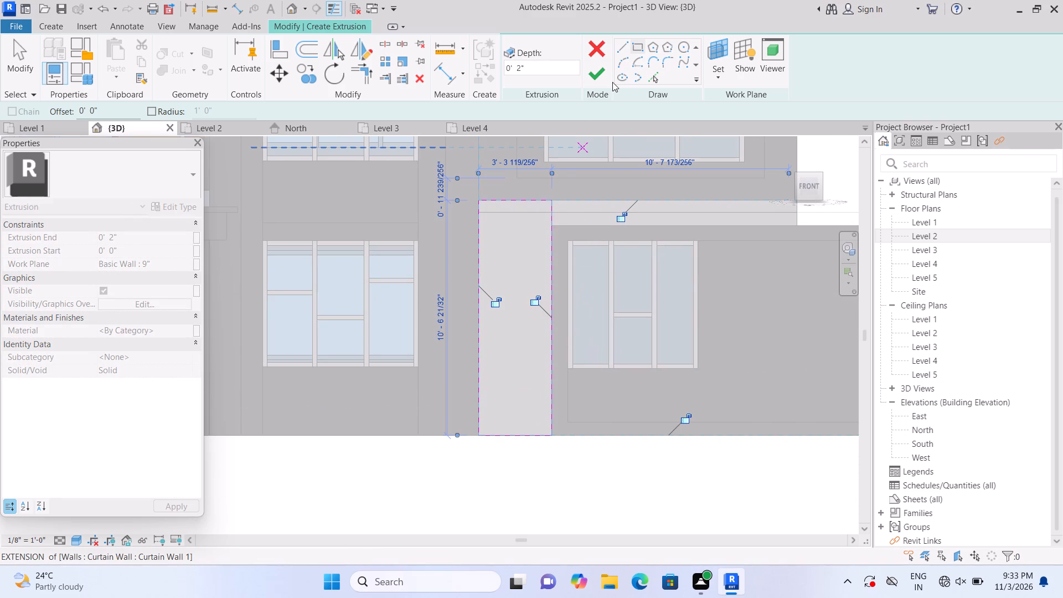
click(600, 69)
click(541, 454)
Extrude a 2" deep horizontal strip on the wall between the upper-floor and ground-floor projecting frames, about 1' 1 11/16" high.
middle_drag(528, 435, 510, 437)
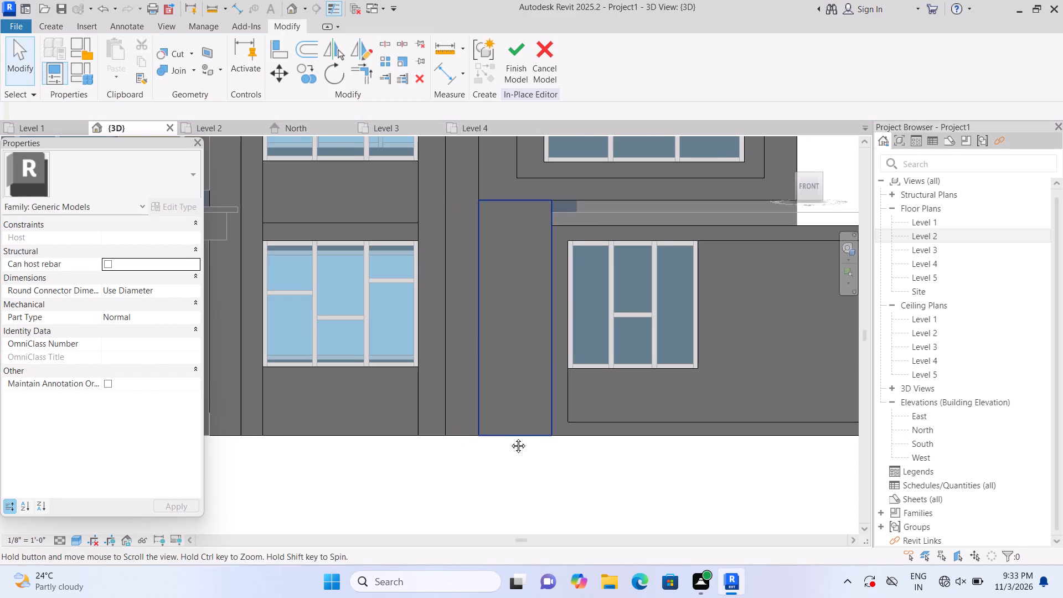
middle_drag(510, 437, 481, 441)
middle_drag(431, 450, 352, 461)
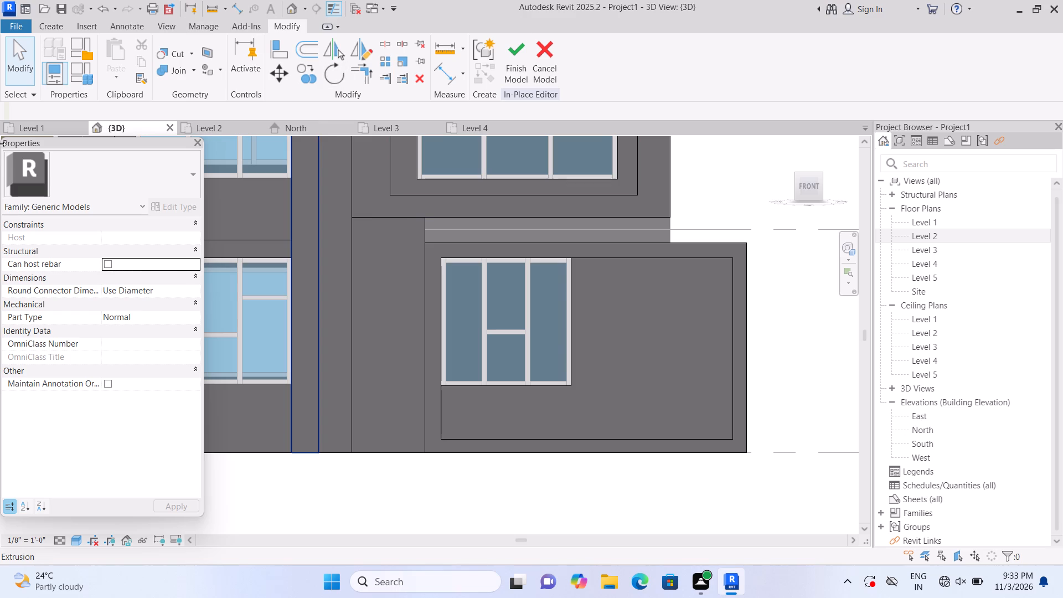
click(41, 24)
click(113, 54)
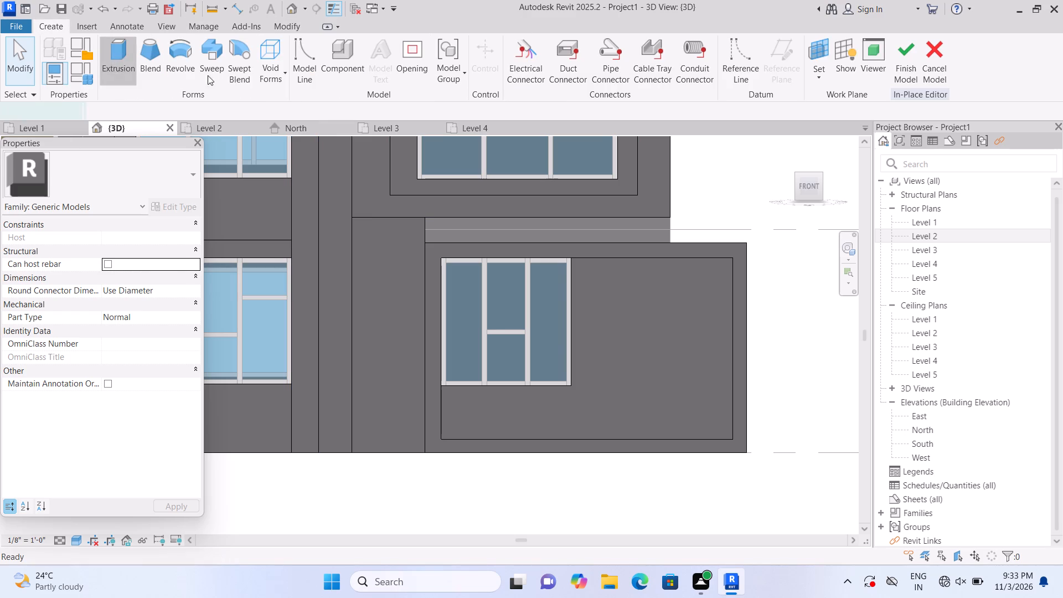
click(728, 76)
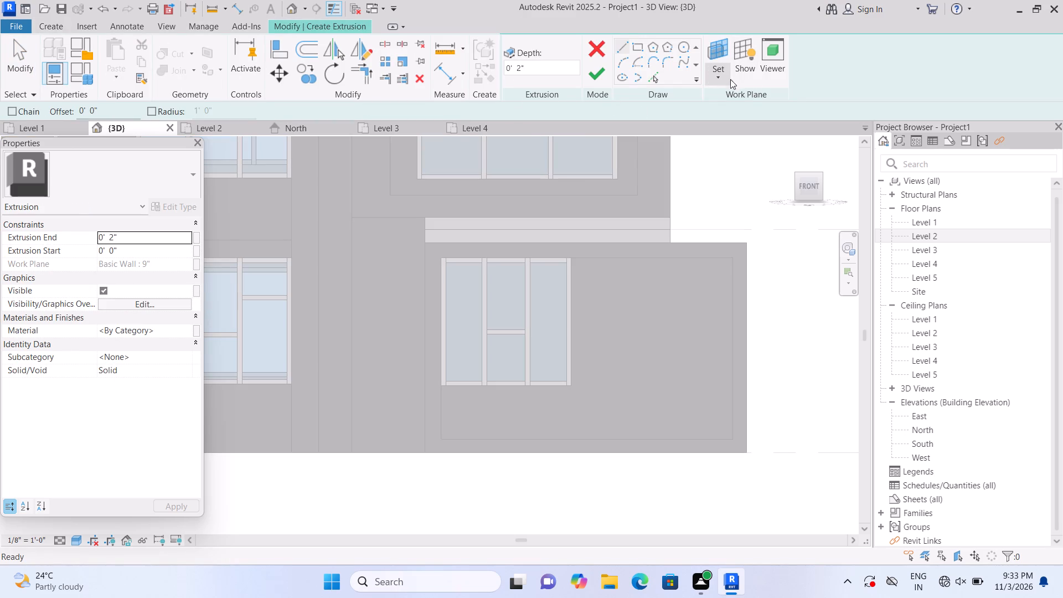
click(745, 141)
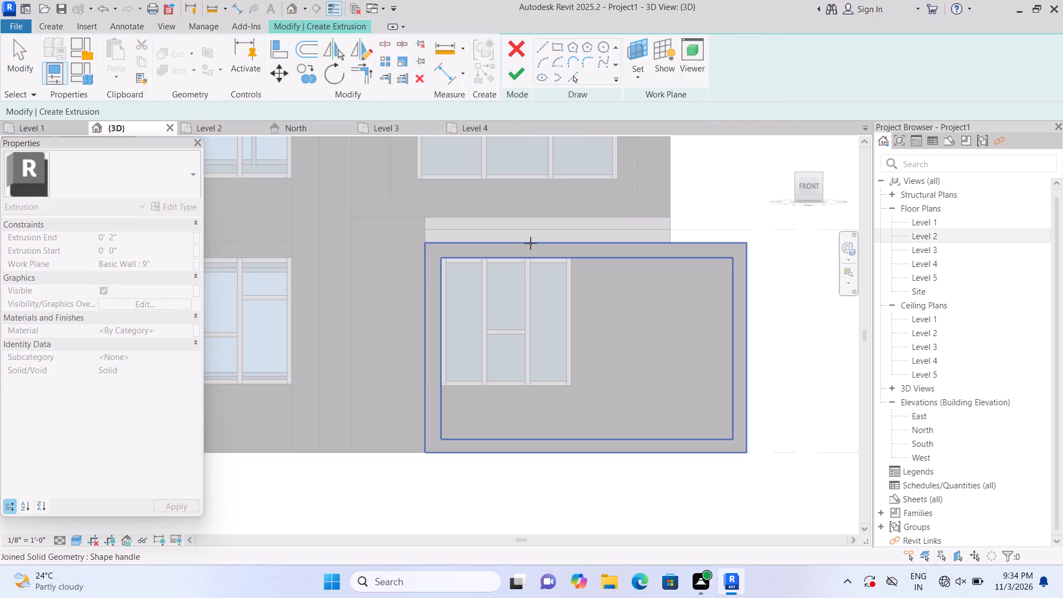
scroll(527, 232, up, 2)
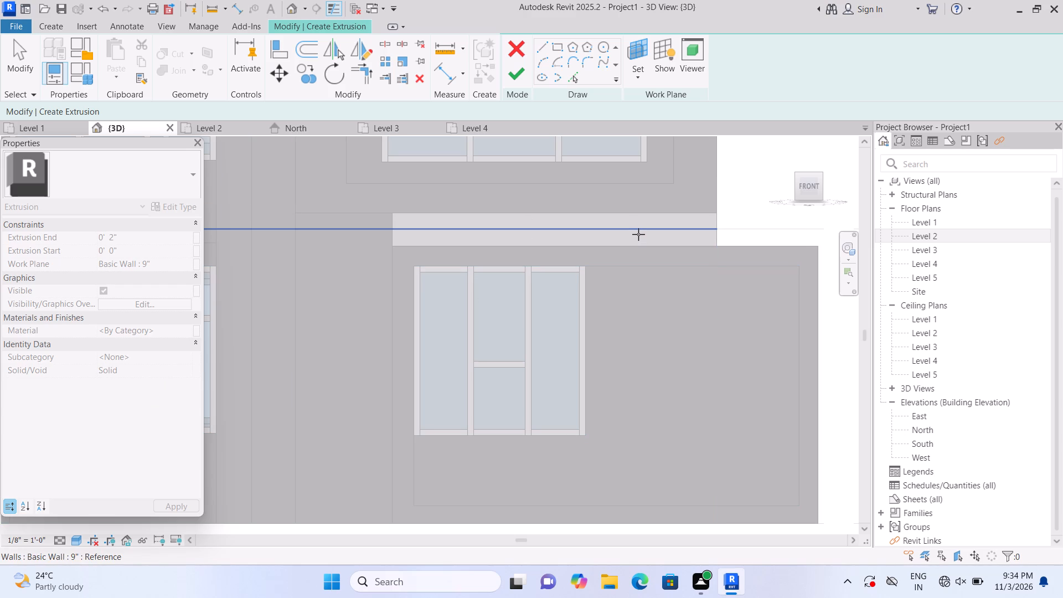
click(638, 238)
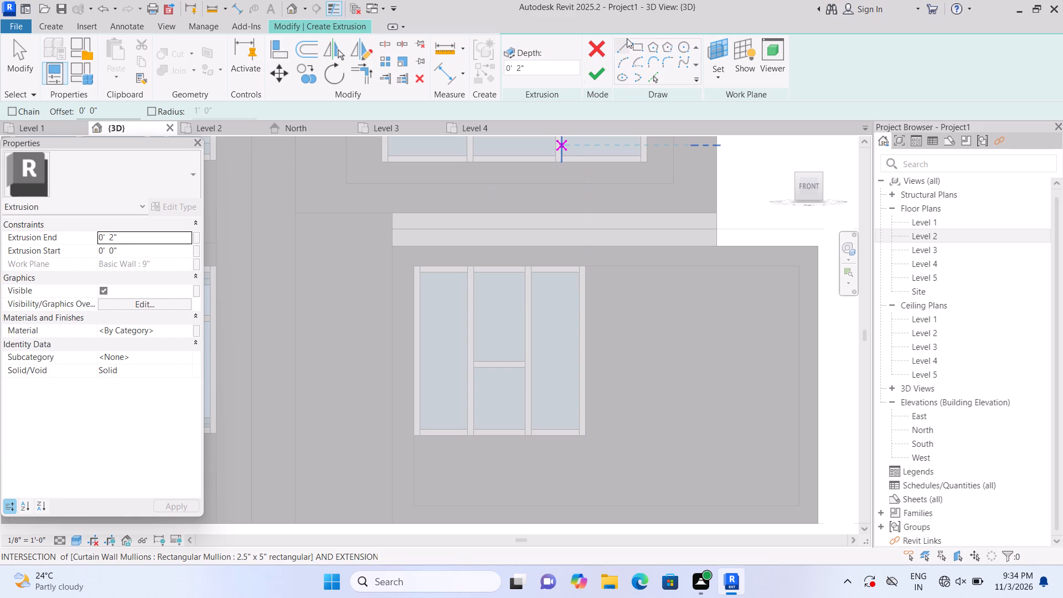
click(633, 50)
scroll(378, 243, up, 1)
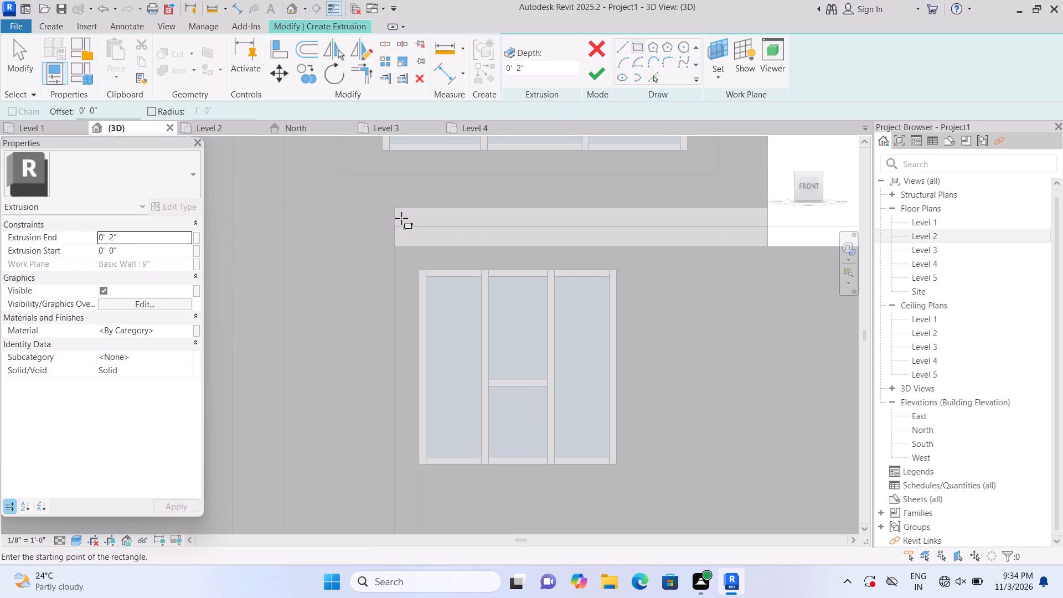
click(400, 209)
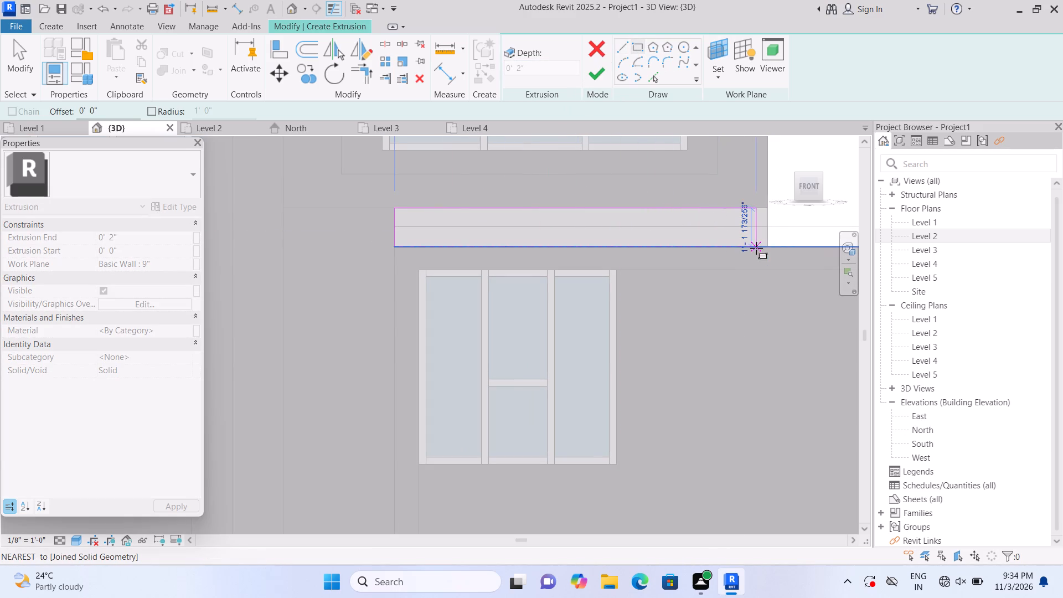
scroll(775, 247, up, 3)
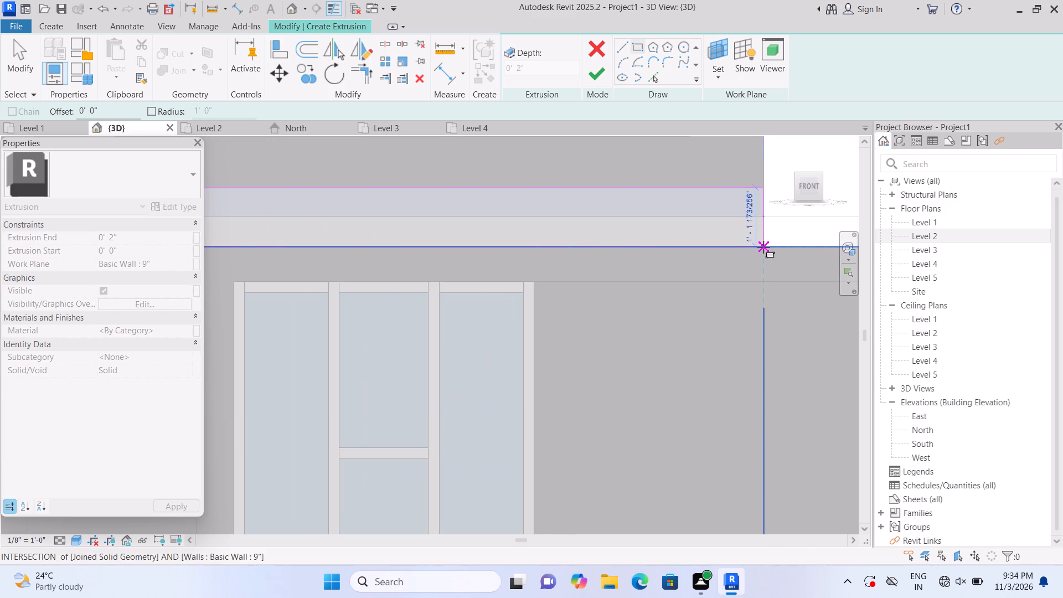
click(763, 247)
click(597, 79)
scroll(596, 105, down, 4)
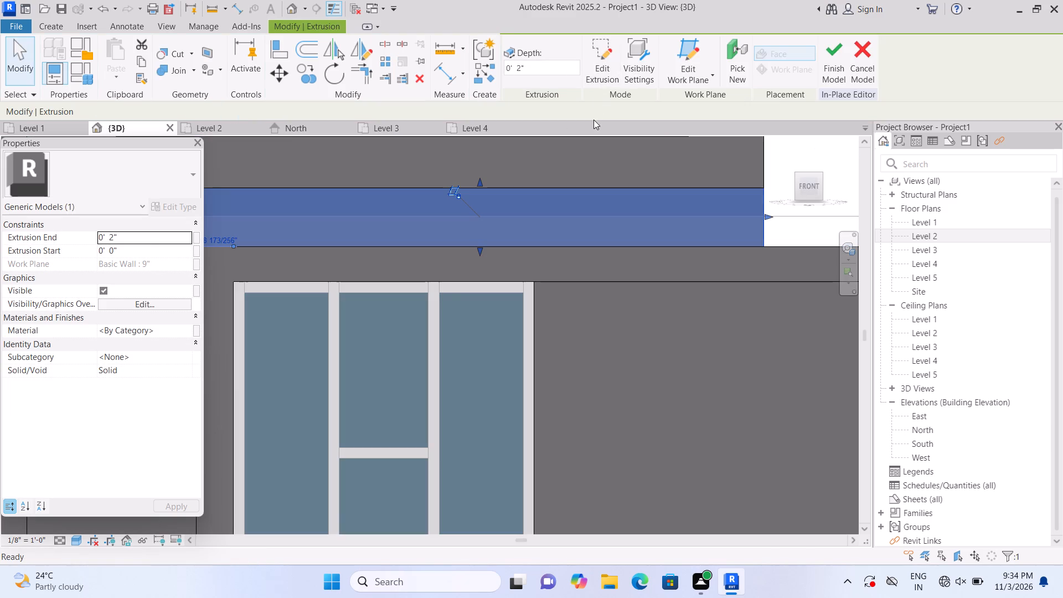
scroll(594, 120, down, 3)
scroll(601, 243, down, 7)
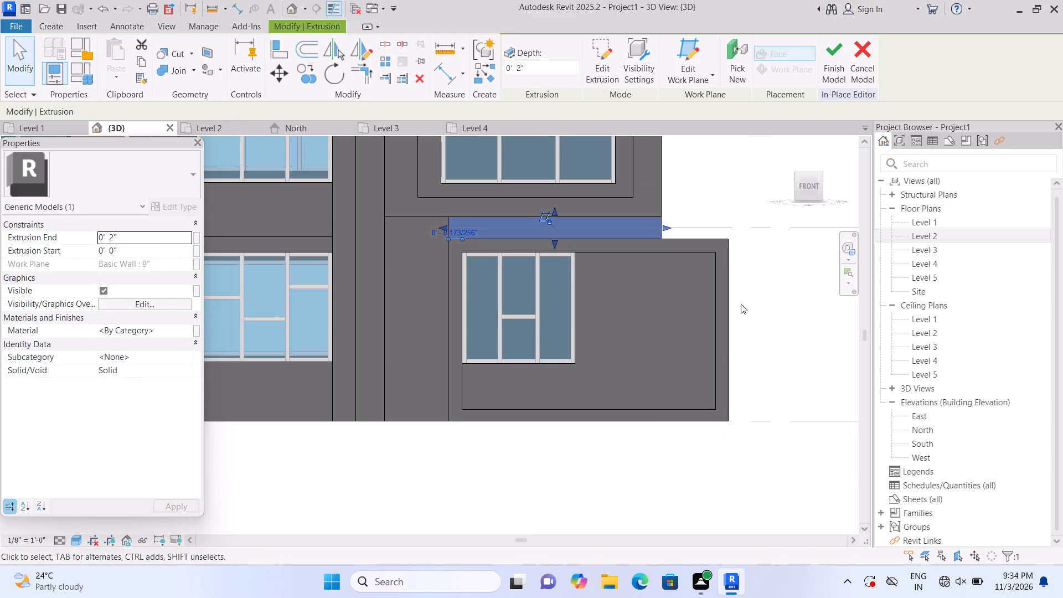
click(744, 302)
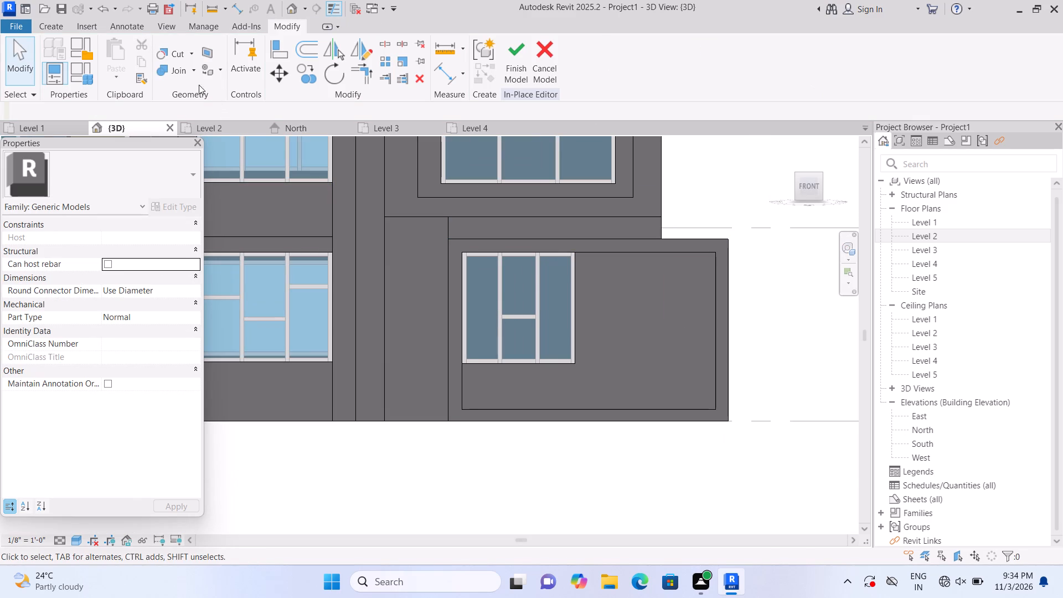
Join the vertical panel beside the ground-floor frame to the horizontal strip above that frame.
click(198, 69)
click(204, 95)
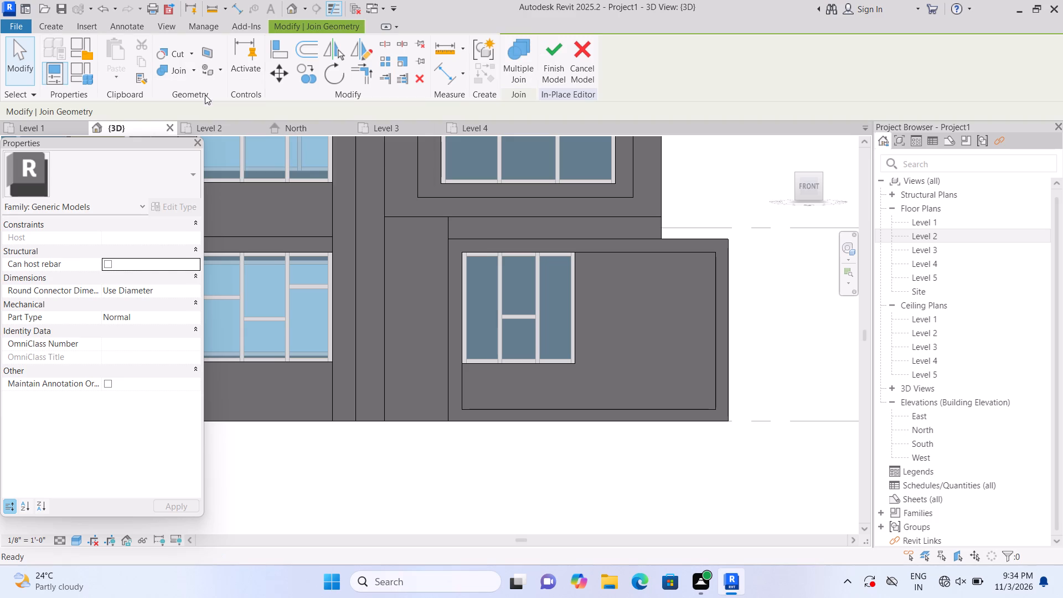
click(438, 241)
click(463, 221)
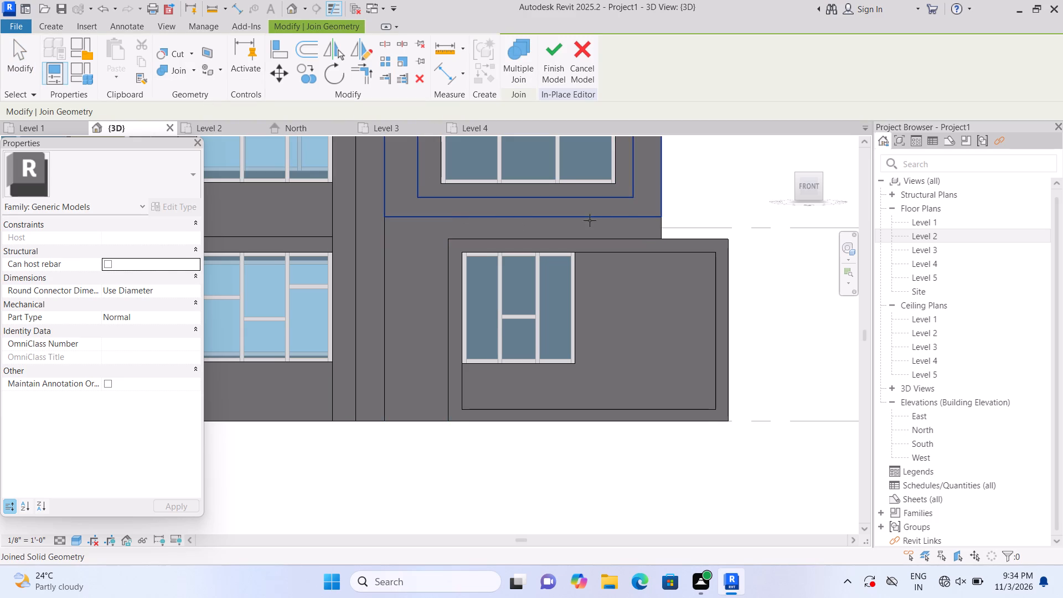
Examine the joined strips and panels around the front facade's frames in isometric view and from several orbited angles.
scroll(699, 212, down, 3)
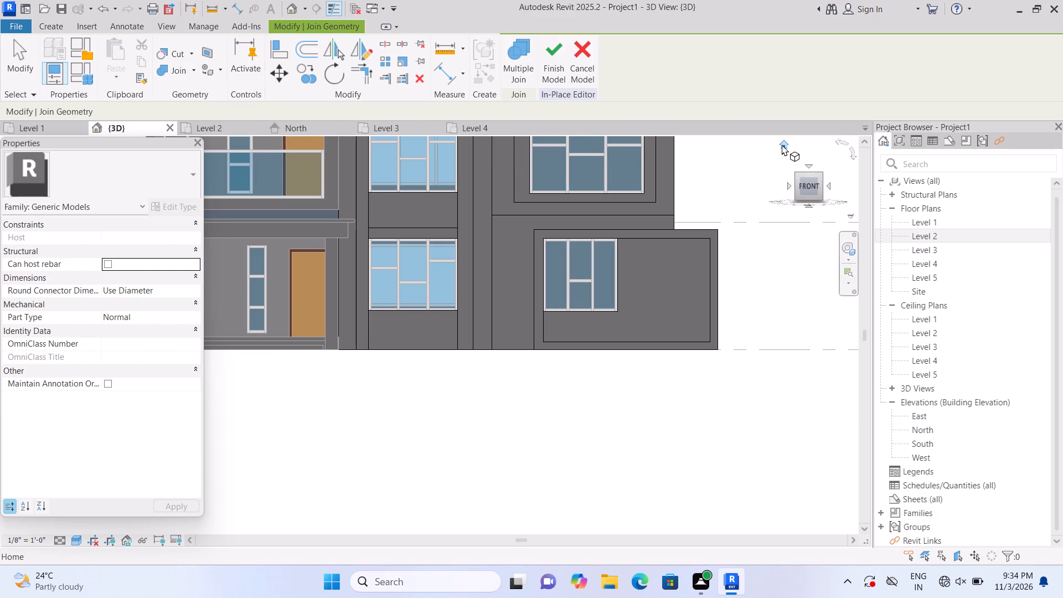
click(782, 144)
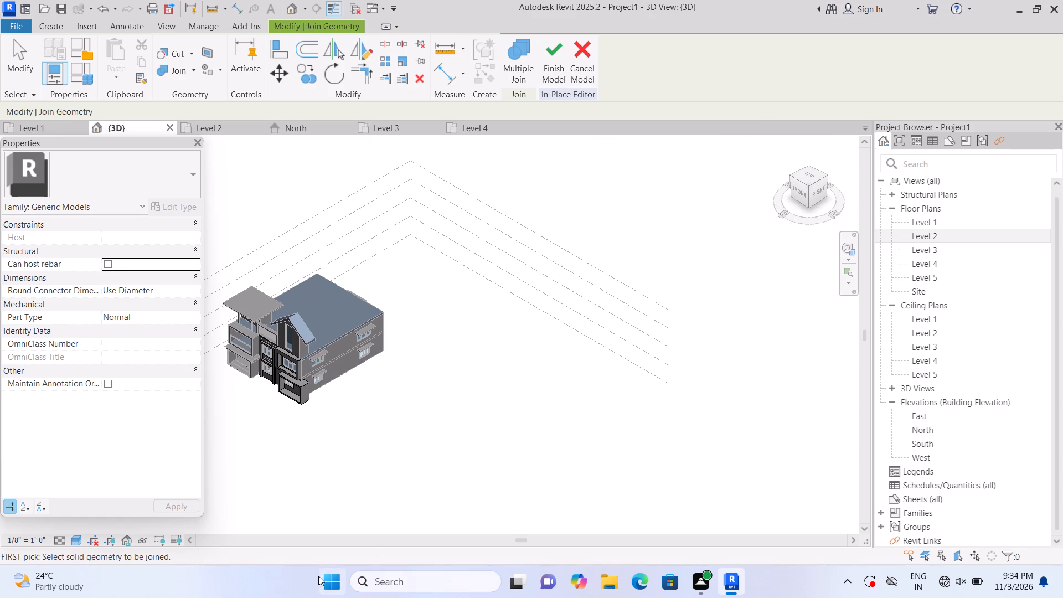
key(Escape)
scroll(301, 571, up, 2)
scroll(275, 468, up, 8)
middle_drag(261, 384, 271, 392)
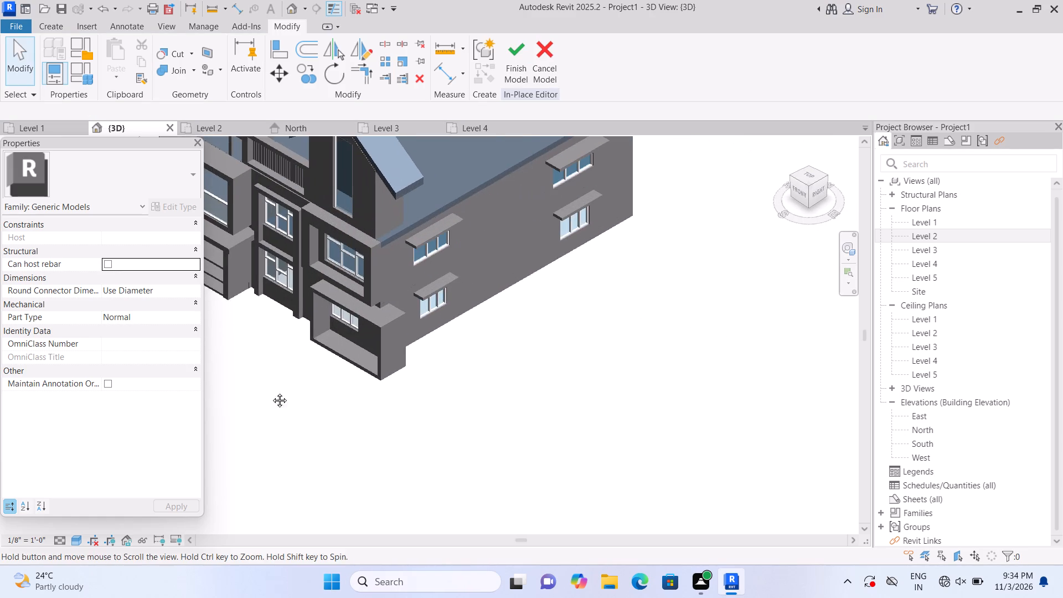
middle_drag(271, 392, 342, 456)
scroll(325, 408, up, 2)
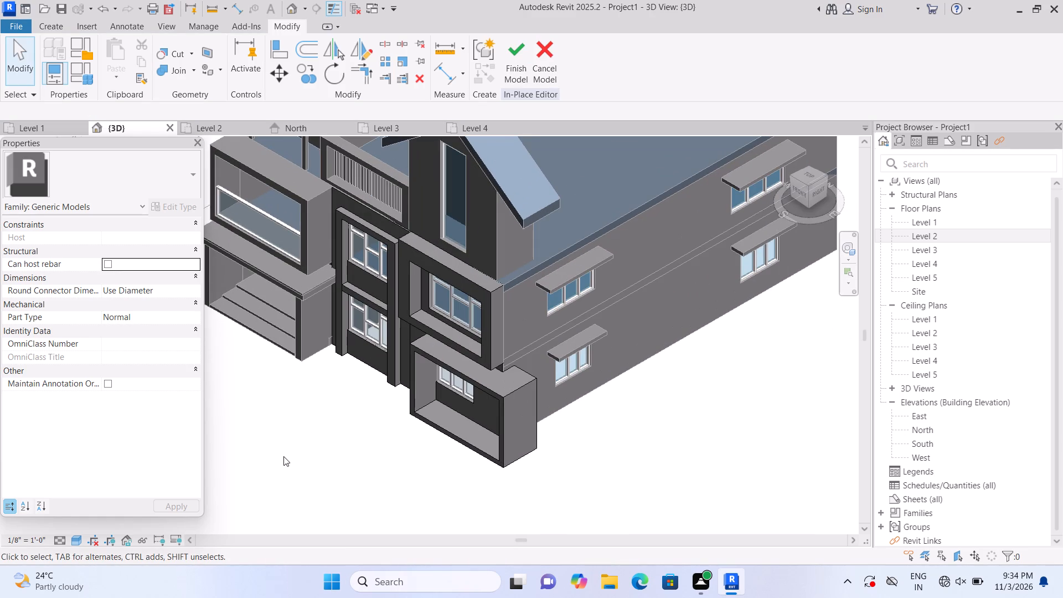
shift+middle_drag(283, 456, 283, 456)
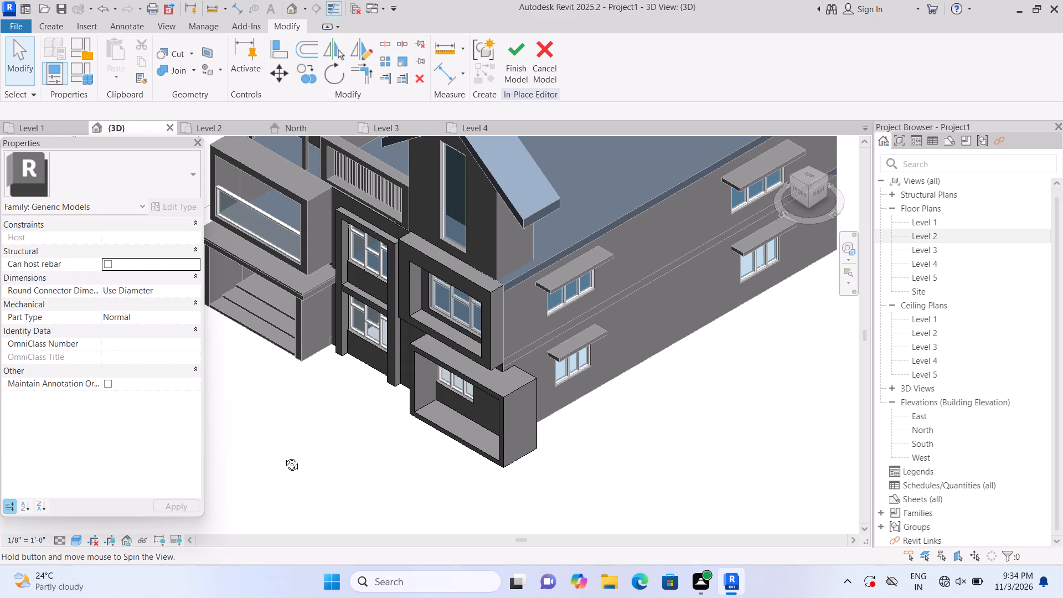
shift+middle_drag(283, 456, 451, 451)
shift+middle_drag(432, 435, 197, 300)
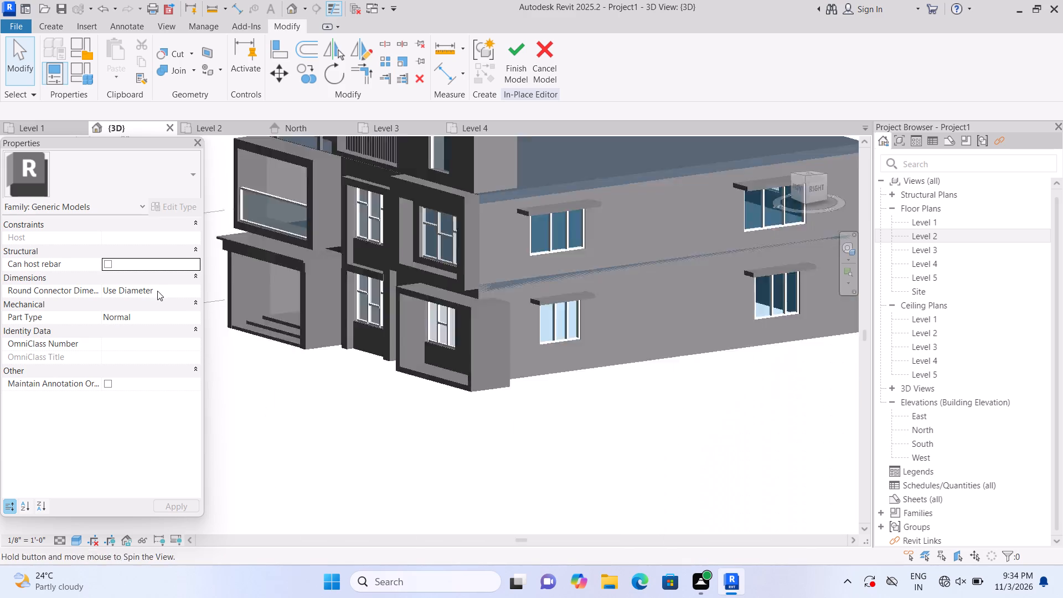
shift+scroll(301, 416, up, 1)
shift+middle_drag(306, 420, 486, 426)
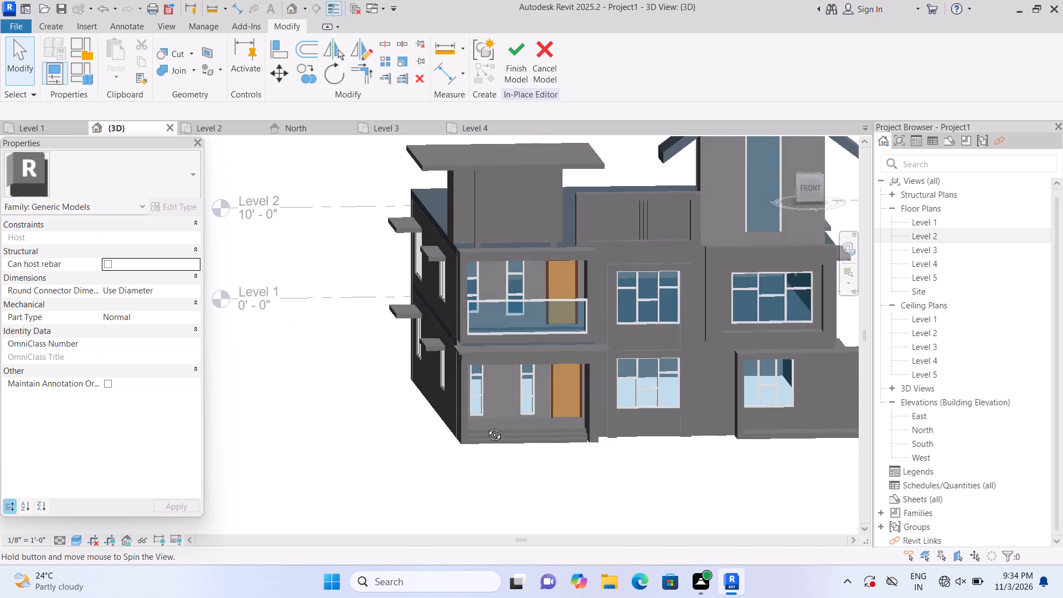
Examine the front facade's frames and panels and the side wall's window sunshades from several orbited angles.
shift+middle_drag(486, 426, 488, 426)
shift+middle_drag(320, 461, 327, 465)
shift+middle_drag(345, 439, 166, 425)
shift+middle_drag(199, 445, 300, 456)
shift+middle_drag(280, 446, 473, 446)
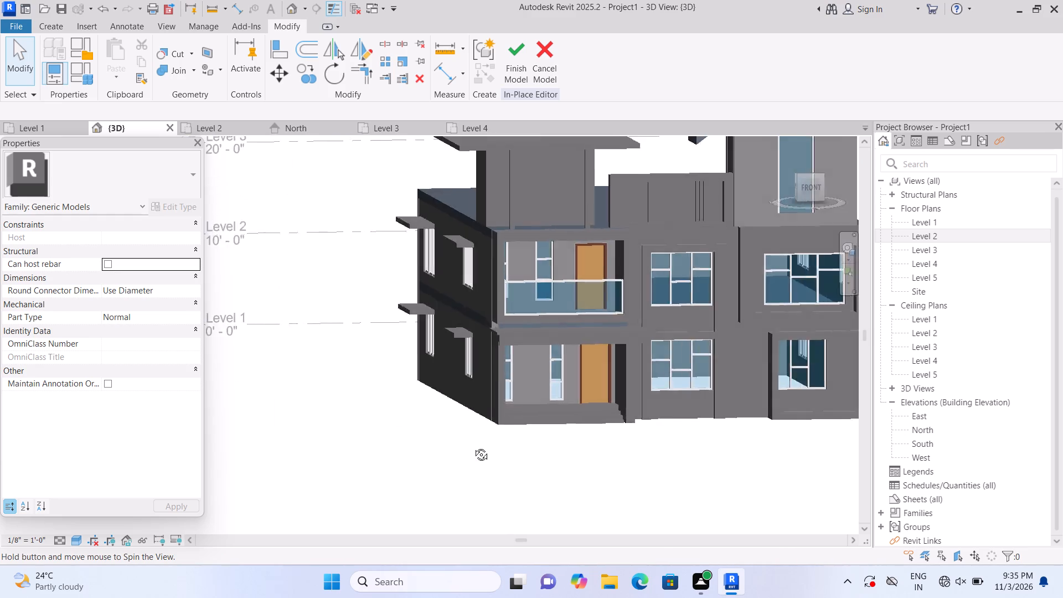
shift+middle_drag(473, 446, 490, 446)
middle_drag(469, 448, 281, 444)
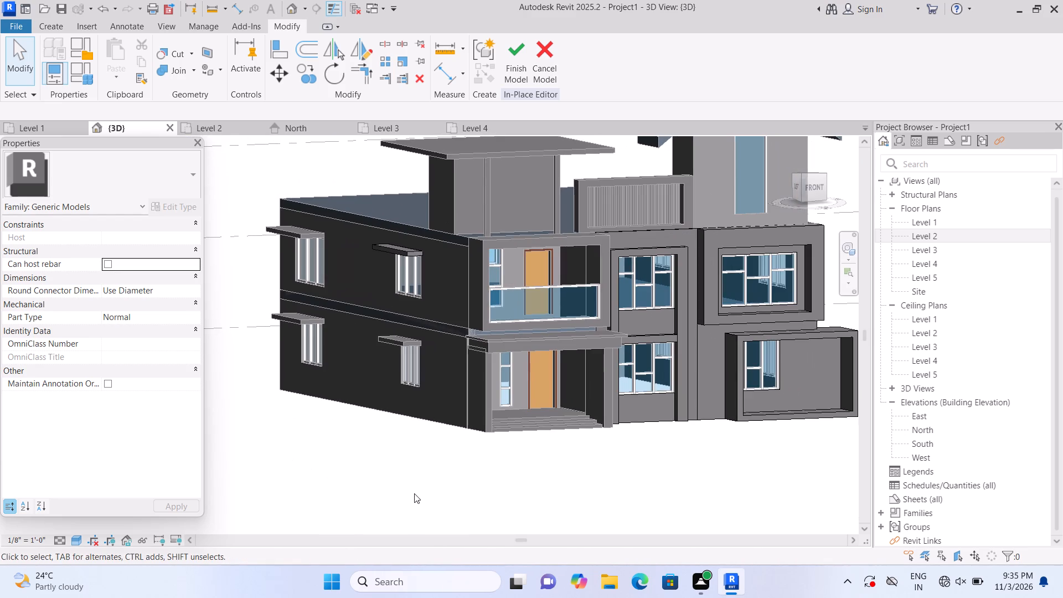
middle_drag(406, 492, 339, 484)
scroll(340, 484, up, 1)
scroll(340, 484, down, 2)
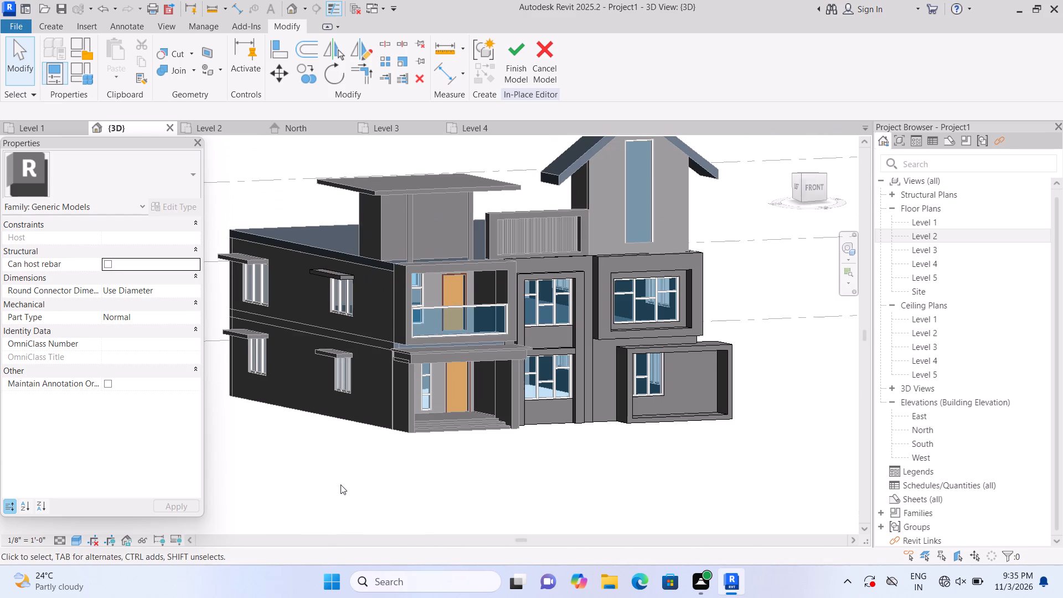
scroll(340, 484, up, 1)
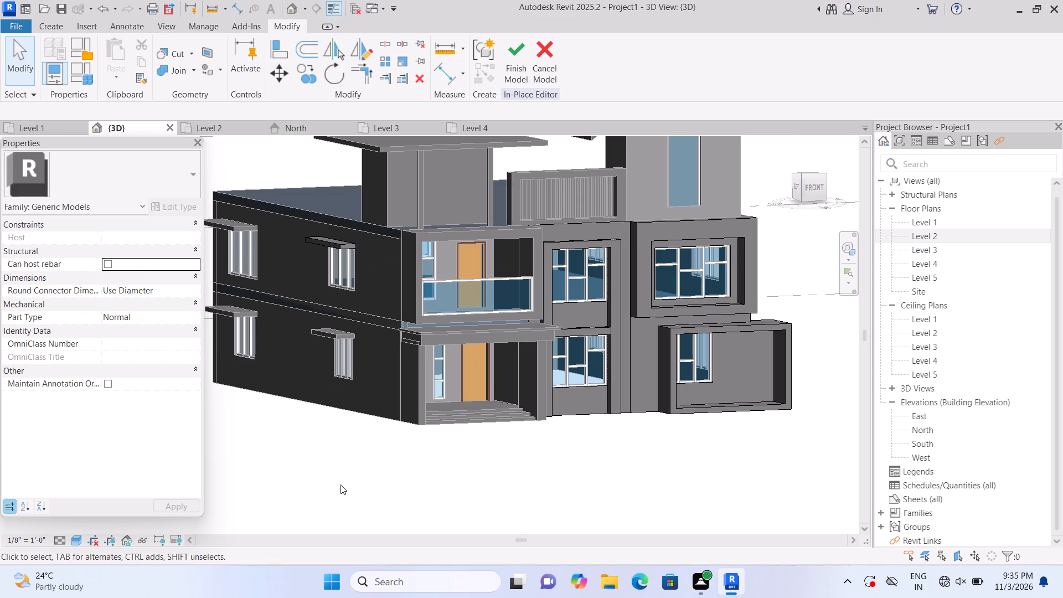
middle_drag(350, 476, 427, 520)
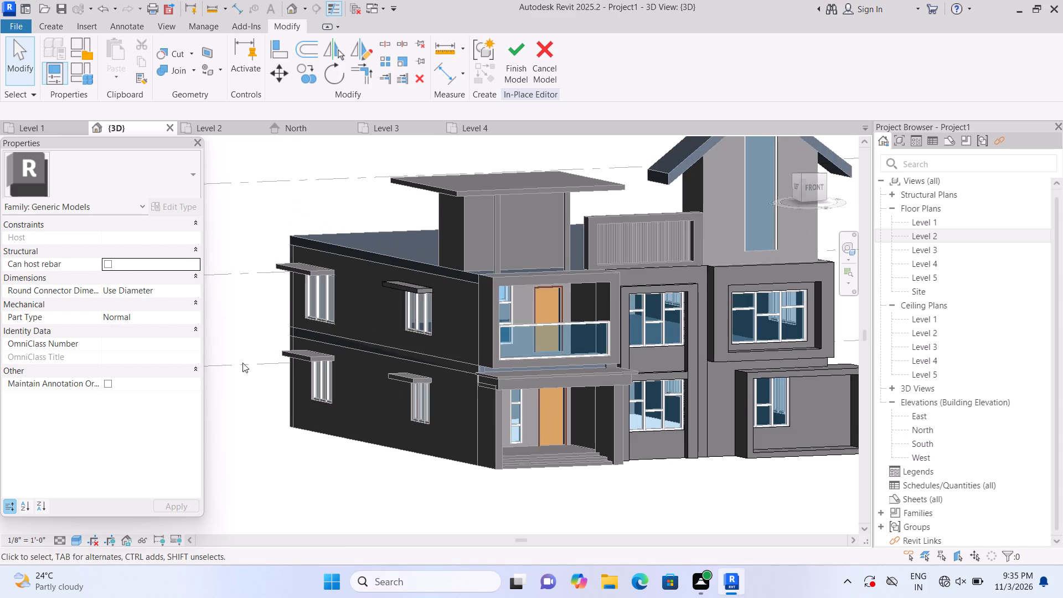
Finish the in-place facade model and dismiss the save reminder without saving.
scroll(235, 339, up, 2)
scroll(333, 258, up, 1)
click(519, 78)
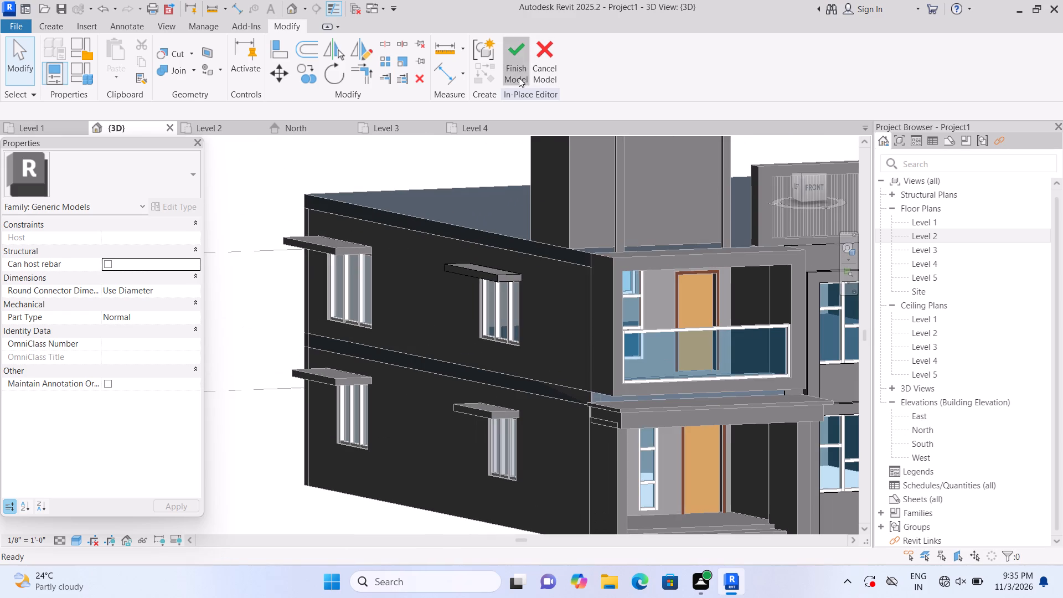
scroll(406, 216, up, 1)
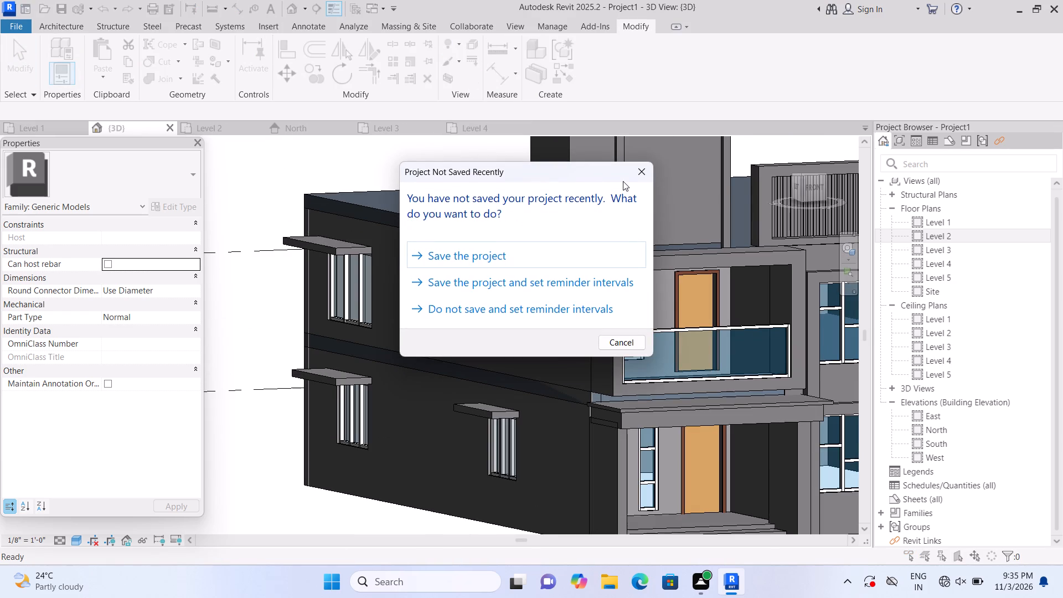
click(641, 180)
Shorten the sunshade over the upper-floor side window farthest from the front, bringing its outer end in line with the sunshade below.
scroll(416, 264, up, 1)
scroll(370, 259, up, 2)
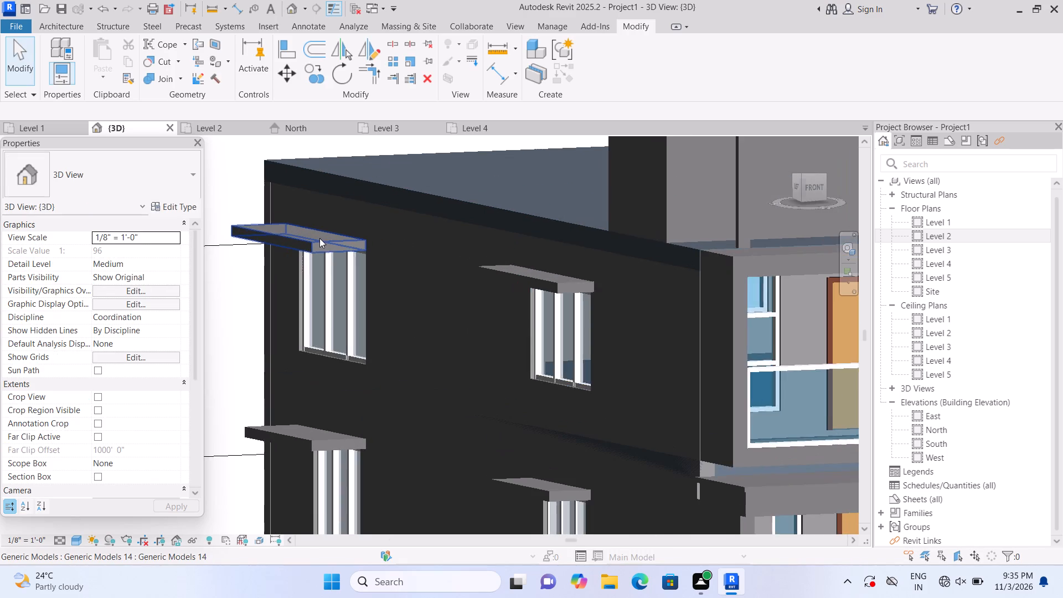
click(314, 238)
drag(267, 238, 276, 239)
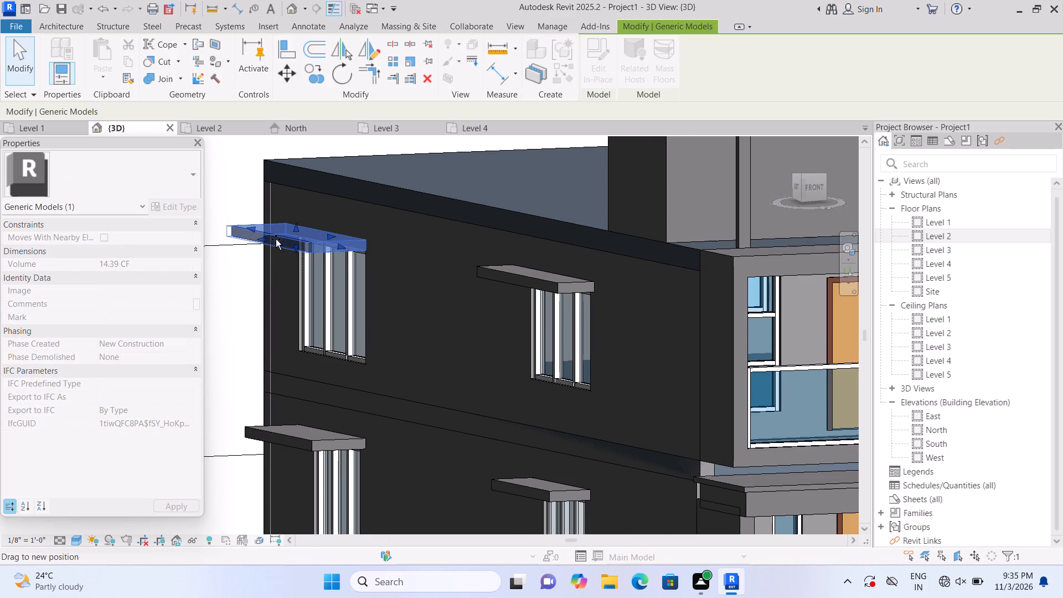
drag(276, 239, 276, 239)
click(235, 292)
click(283, 230)
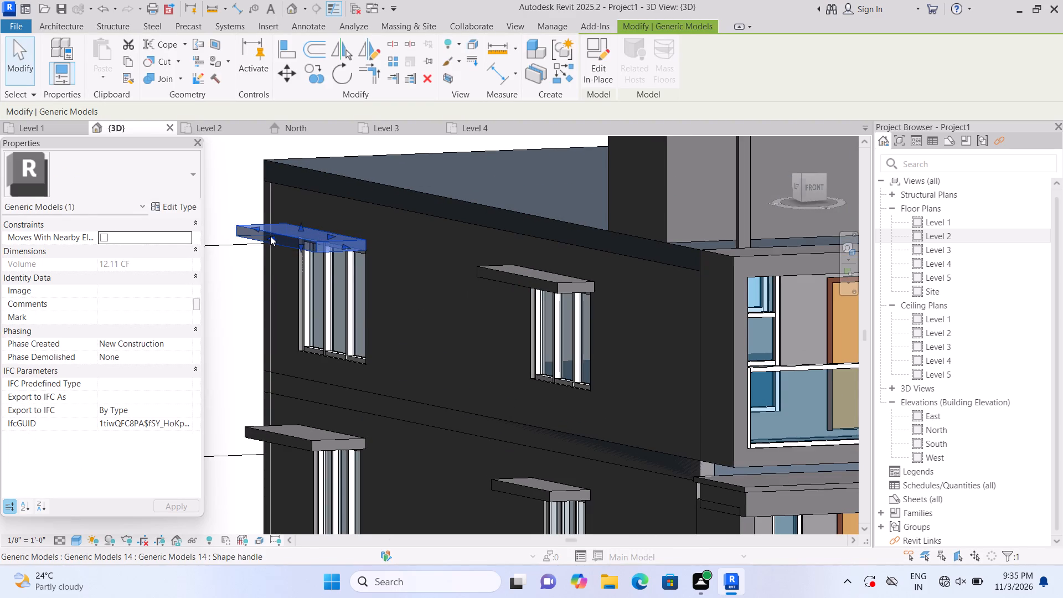
drag(270, 236, 284, 236)
click(233, 292)
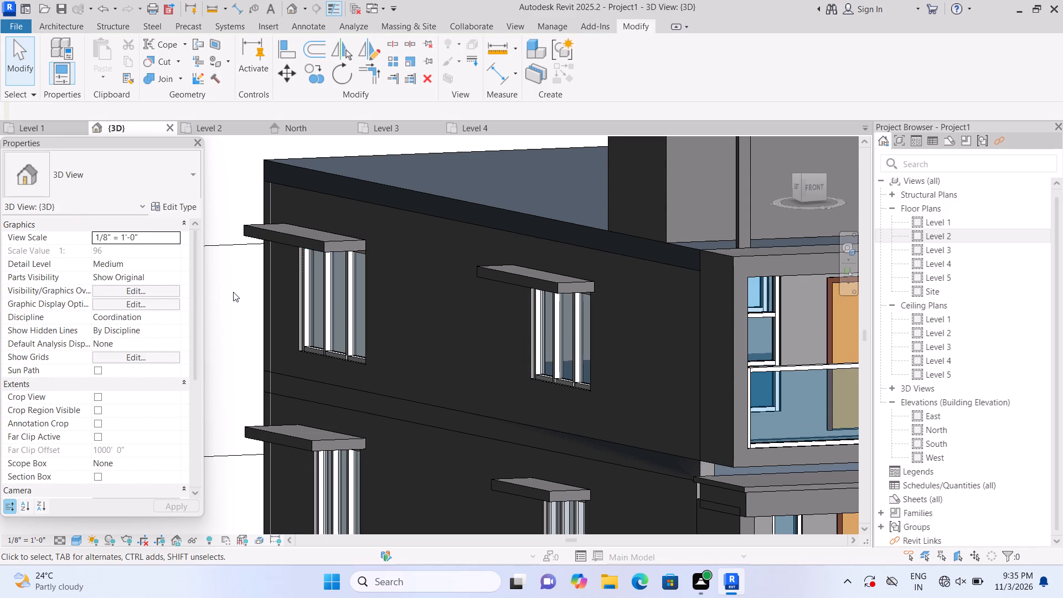
Stretch the louvred rooftop parapet slightly at its end beside the canopy structure, and nudge its opening's edge the same way.
scroll(233, 292, down, 8)
scroll(385, 430, up, 1)
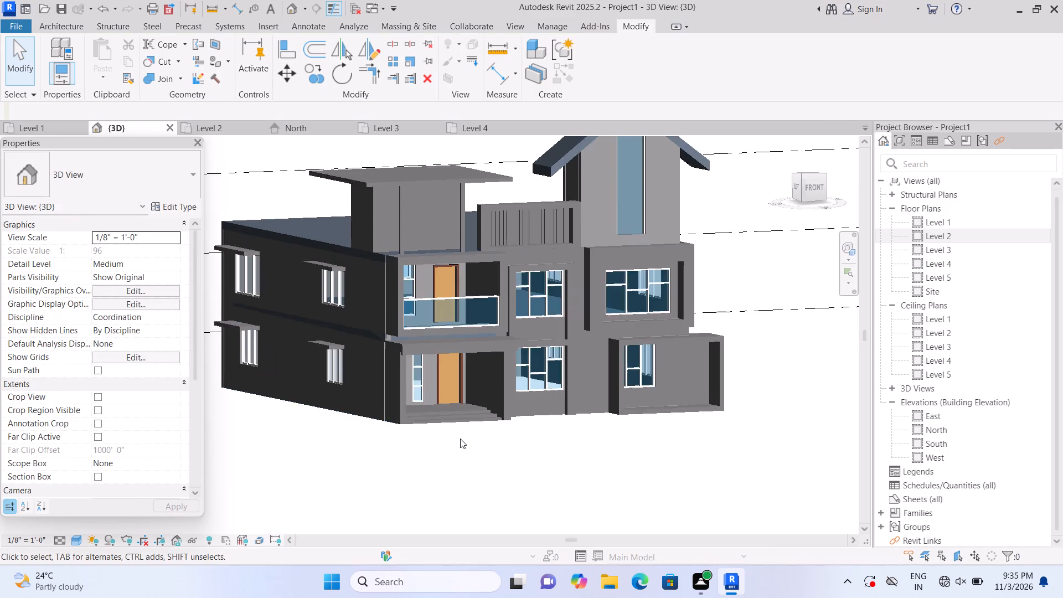
scroll(460, 439, up, 1)
middle_drag(460, 436, 405, 447)
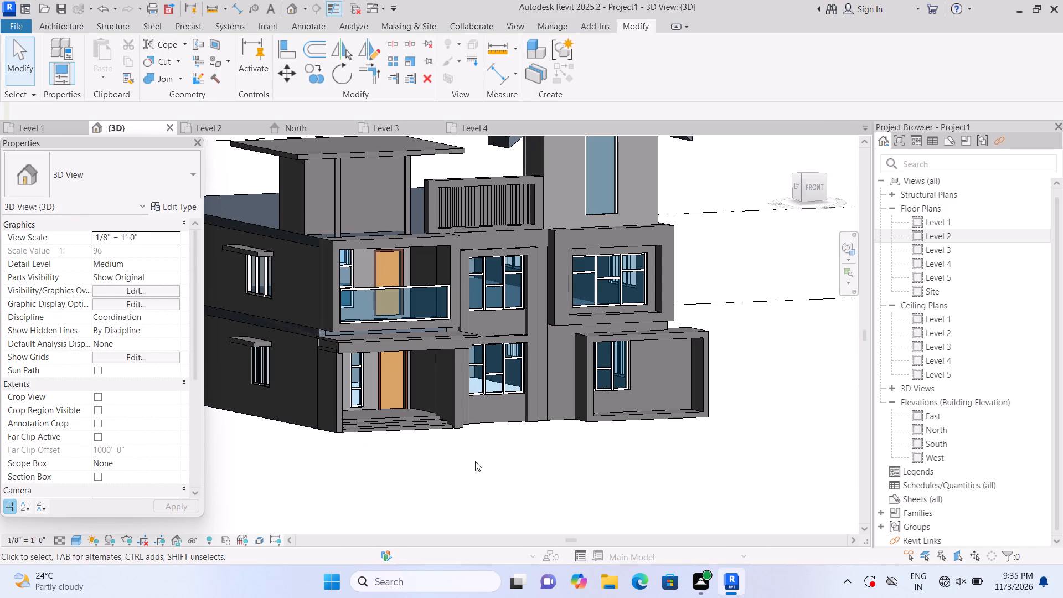
scroll(483, 460, up, 1)
middle_drag(485, 473, 500, 514)
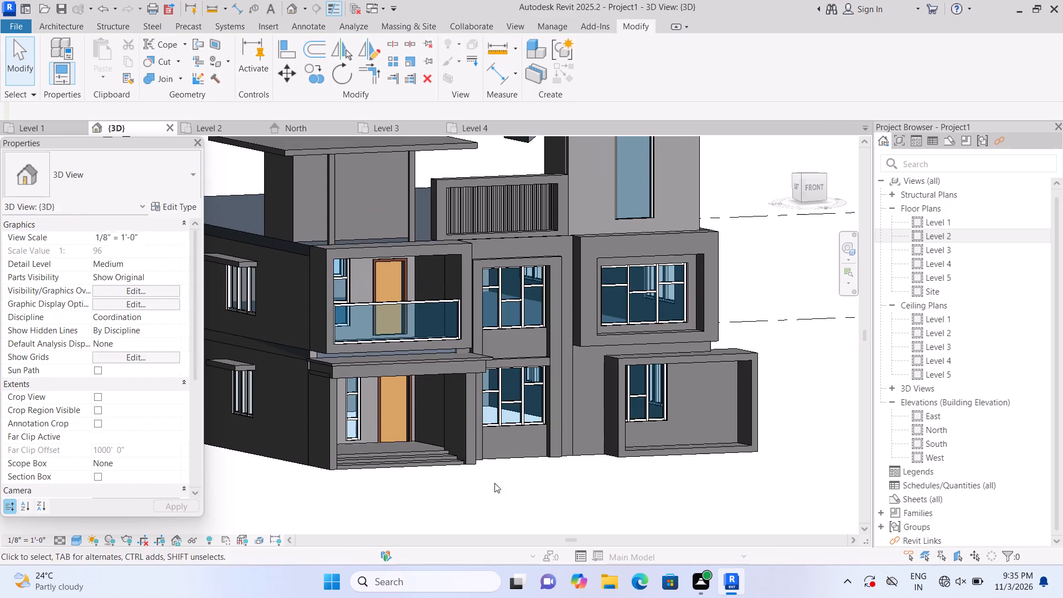
scroll(464, 228, up, 1)
click(464, 194)
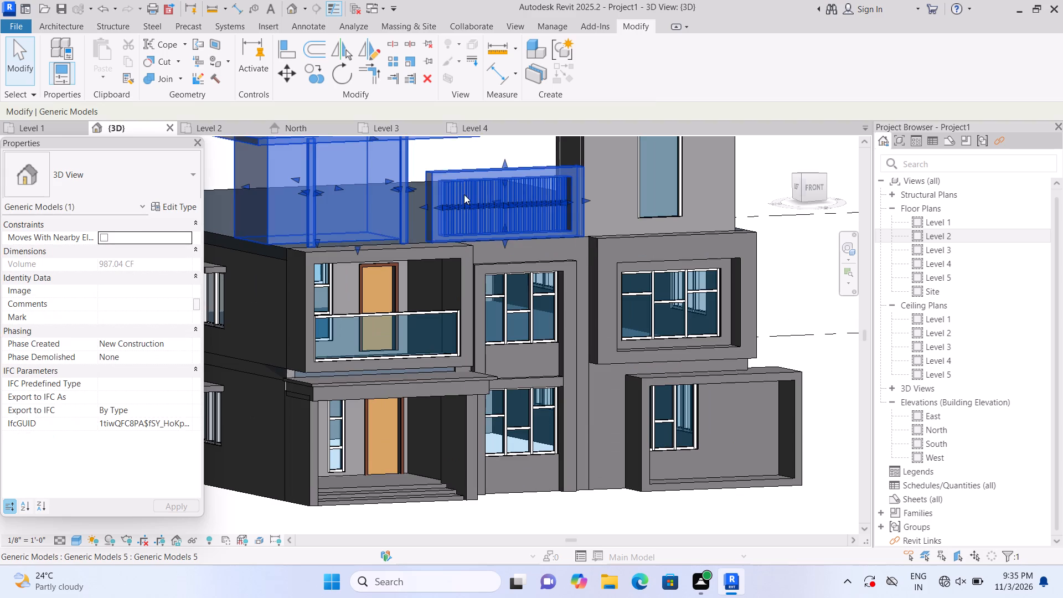
scroll(434, 219, up, 1)
drag(424, 204, 418, 208)
click(418, 208)
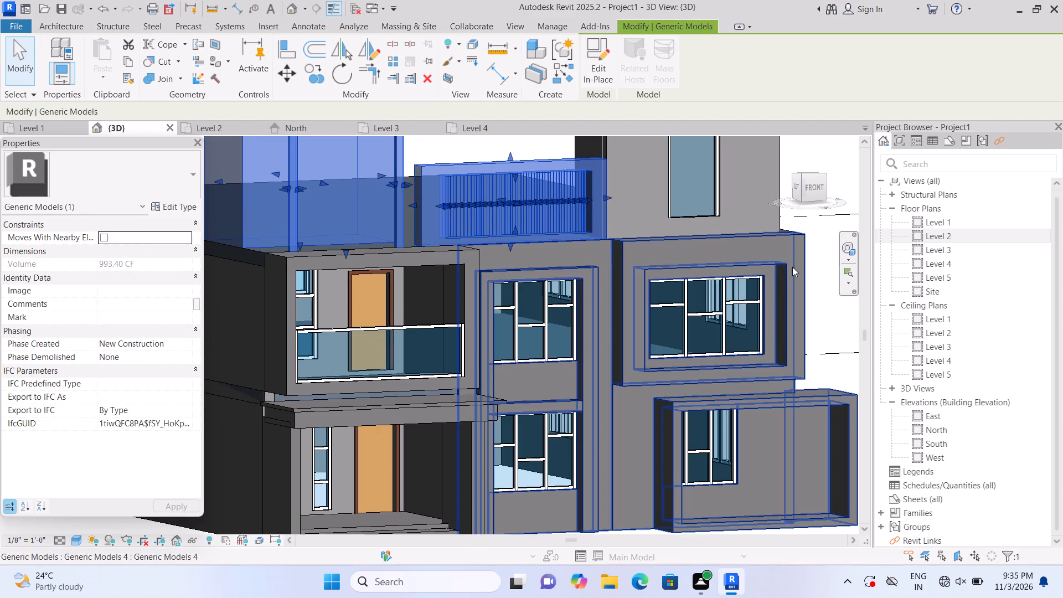
click(818, 300)
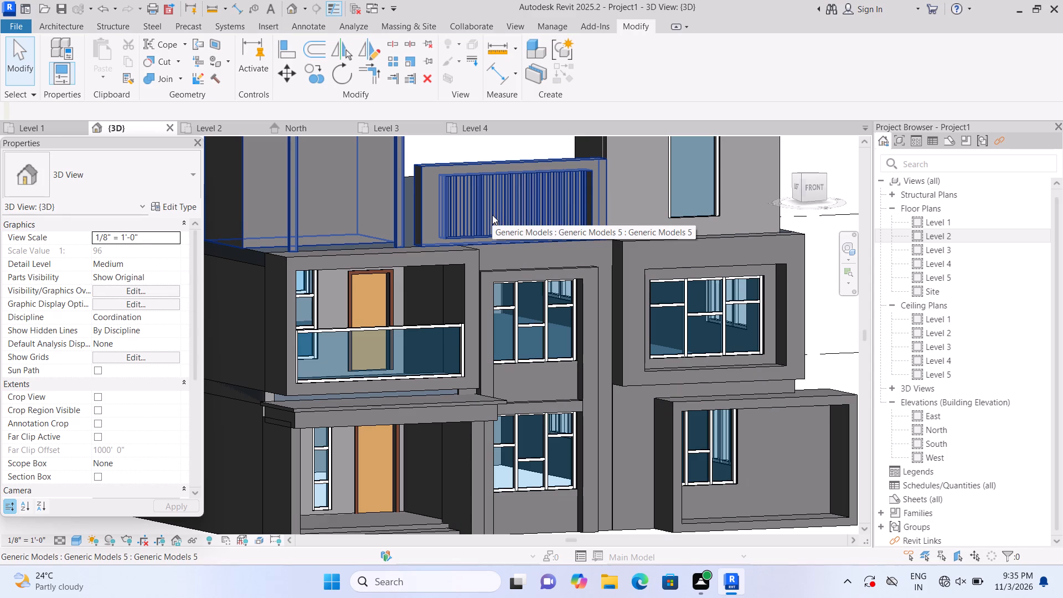
click(492, 215)
click(438, 204)
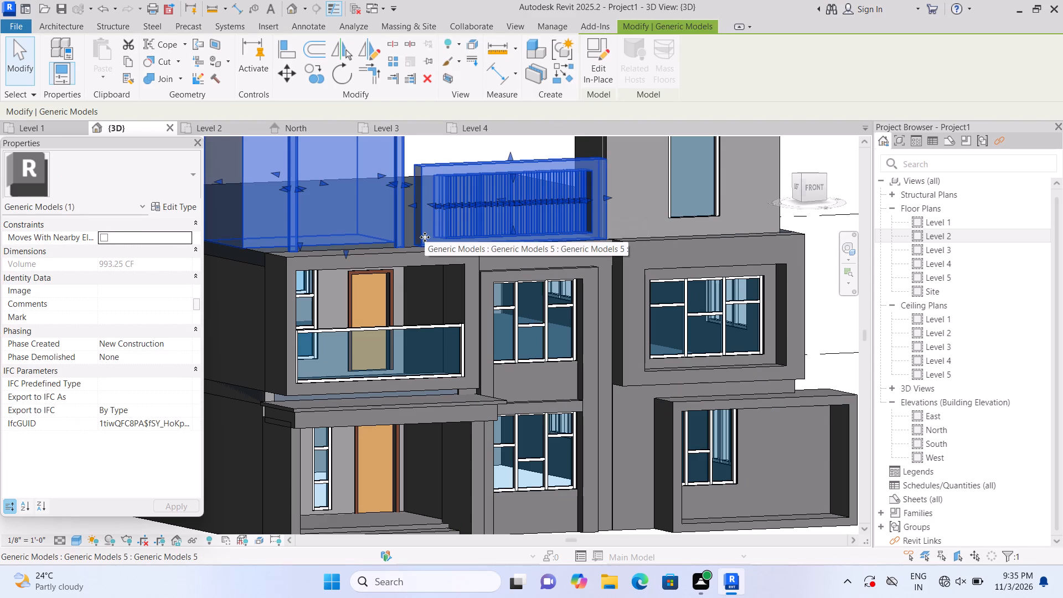
key(Escape)
Open the generic model containing the louvred rooftop parapet for in-place editing, working in an isometric view.
scroll(425, 233, down, 6)
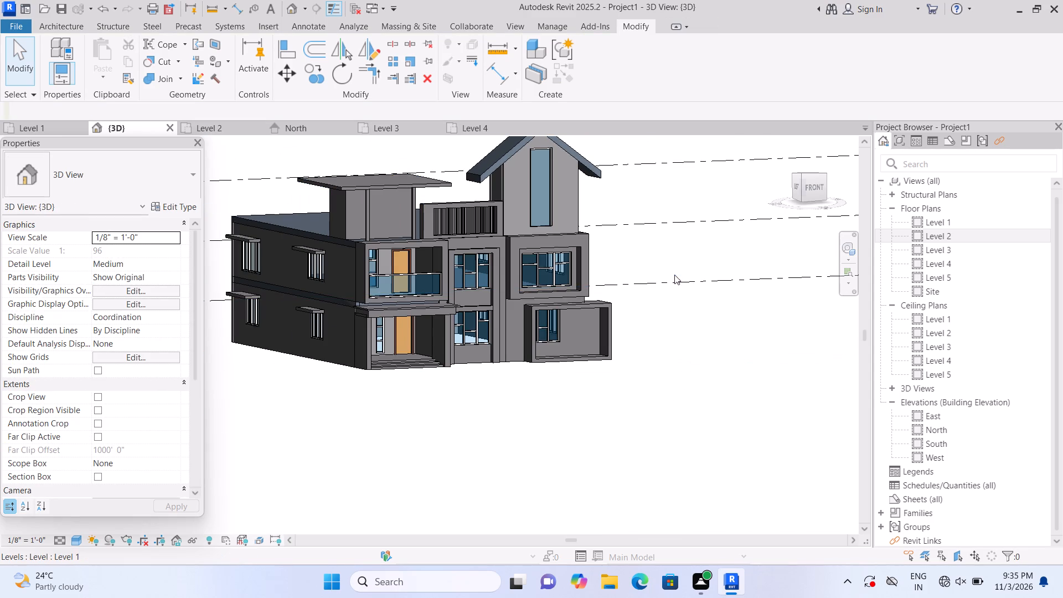
click(674, 275)
scroll(667, 272, up, 2)
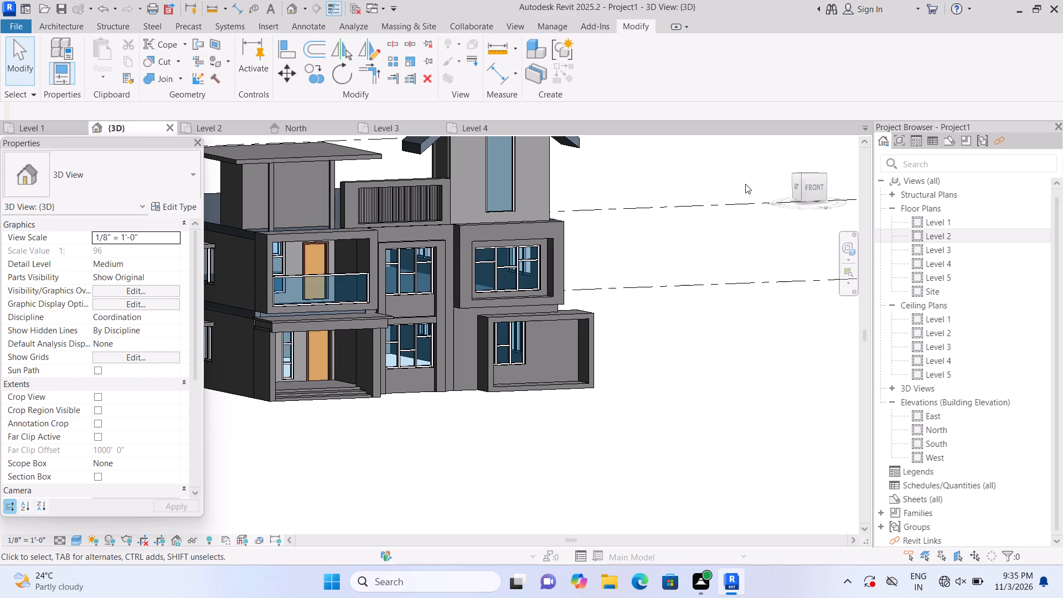
click(786, 145)
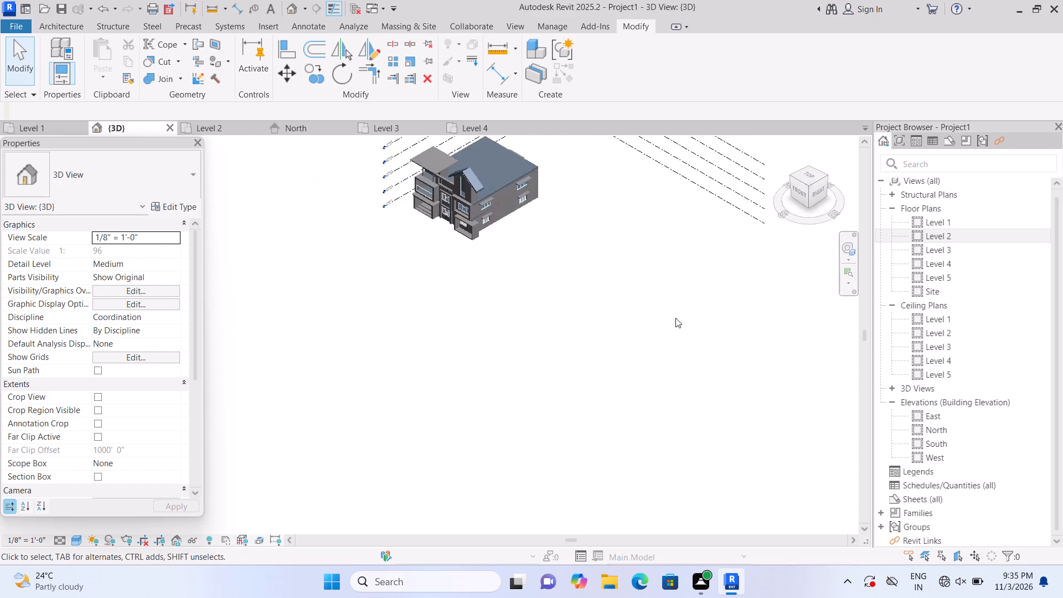
scroll(0, 378, up, 1)
middle_drag(220, 388, 250, 407)
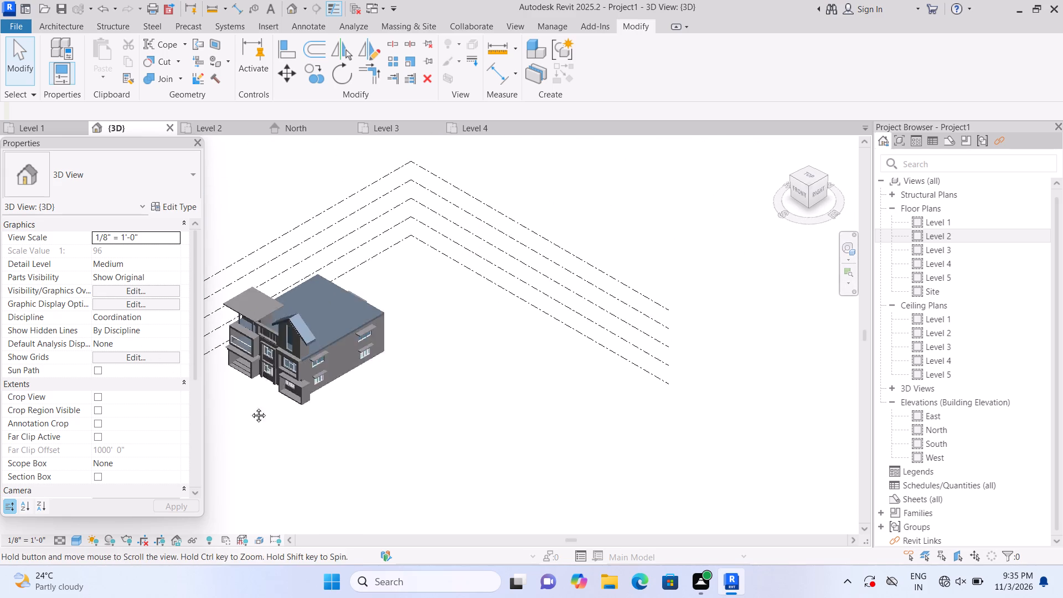
middle_drag(250, 407, 290, 421)
scroll(290, 417, up, 17)
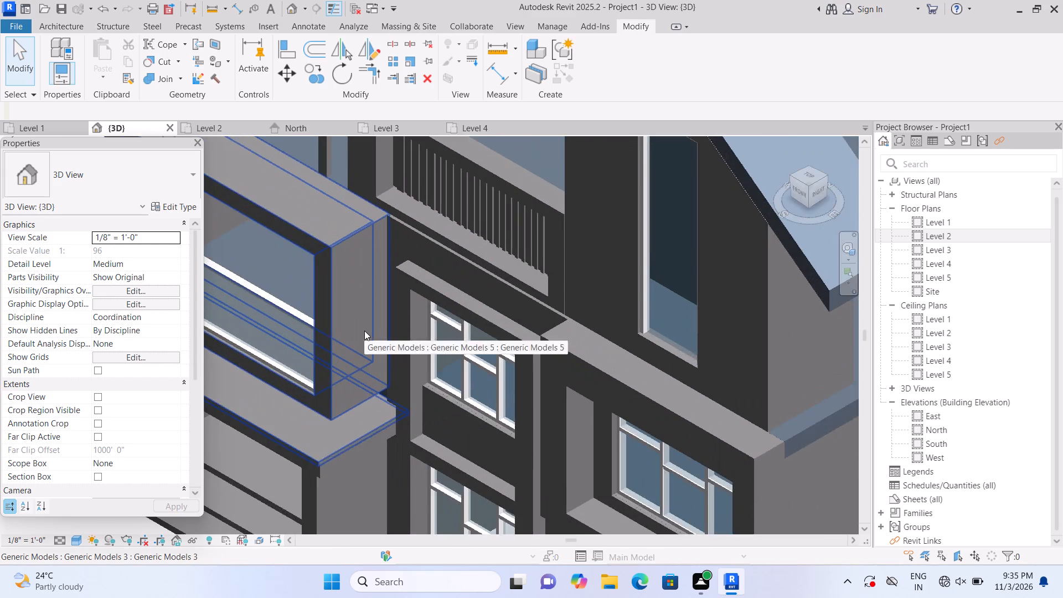
middle_drag(365, 282, 416, 446)
scroll(426, 363, up, 1)
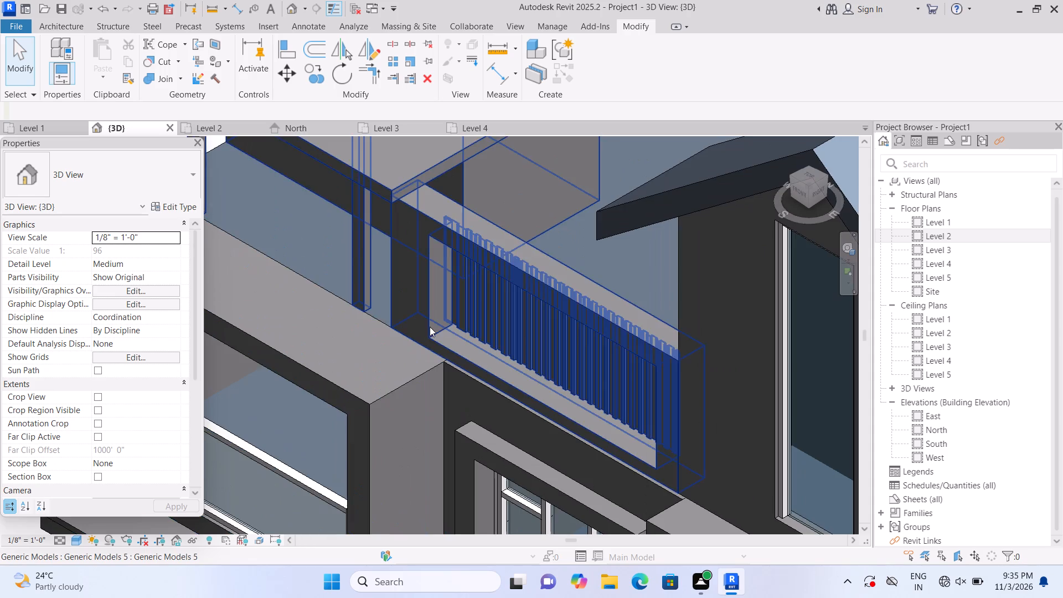
middle_drag(429, 360, 425, 390)
scroll(425, 390, up, 1)
click(454, 329)
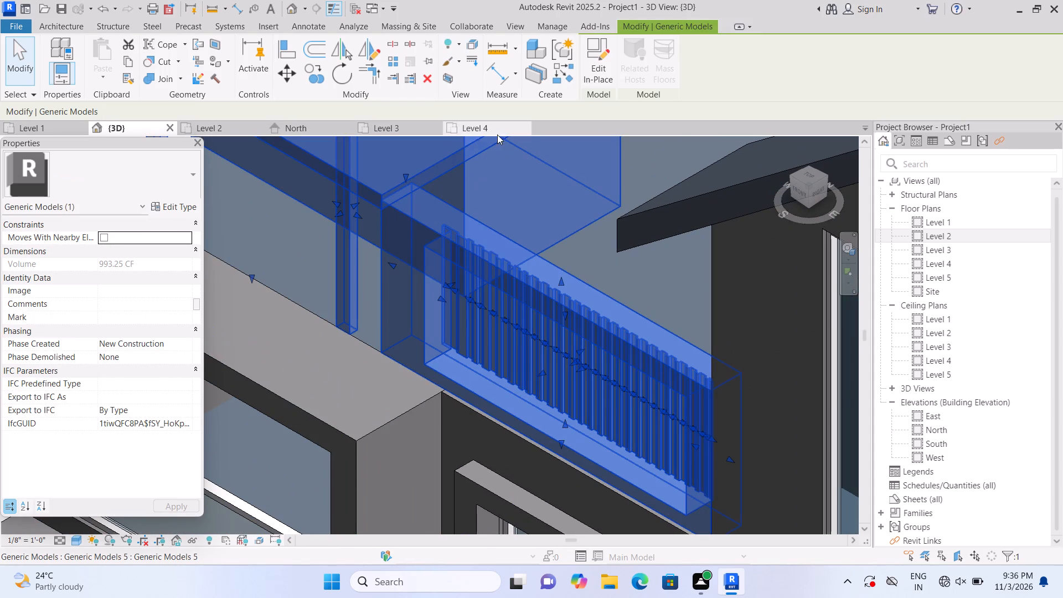
click(588, 68)
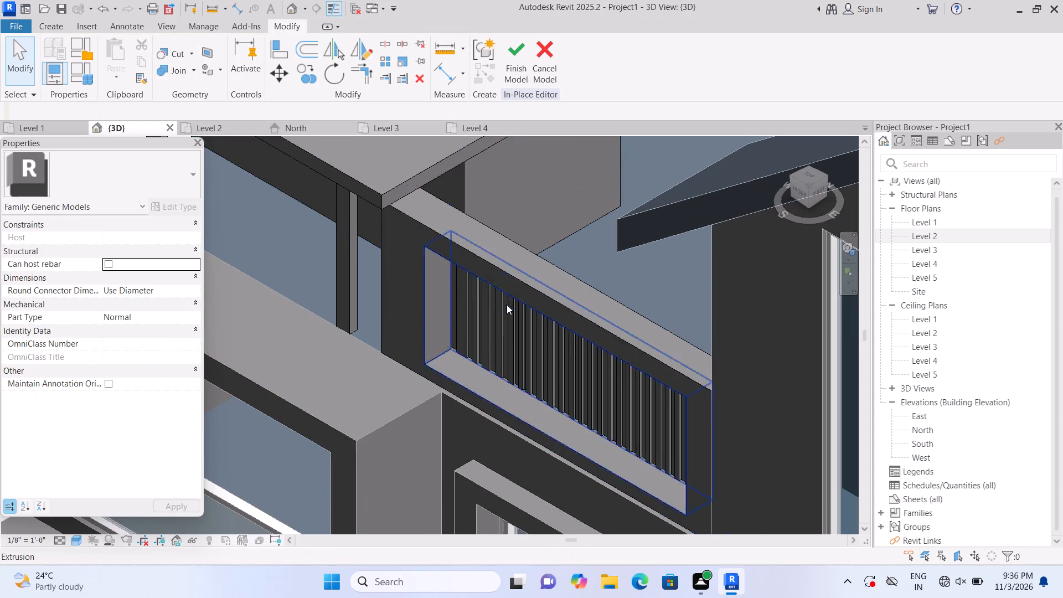
Inspect the parapet's void extrusion, the canopy structure's extrusion and the parapet's solid extrusion one by one.
click(494, 312)
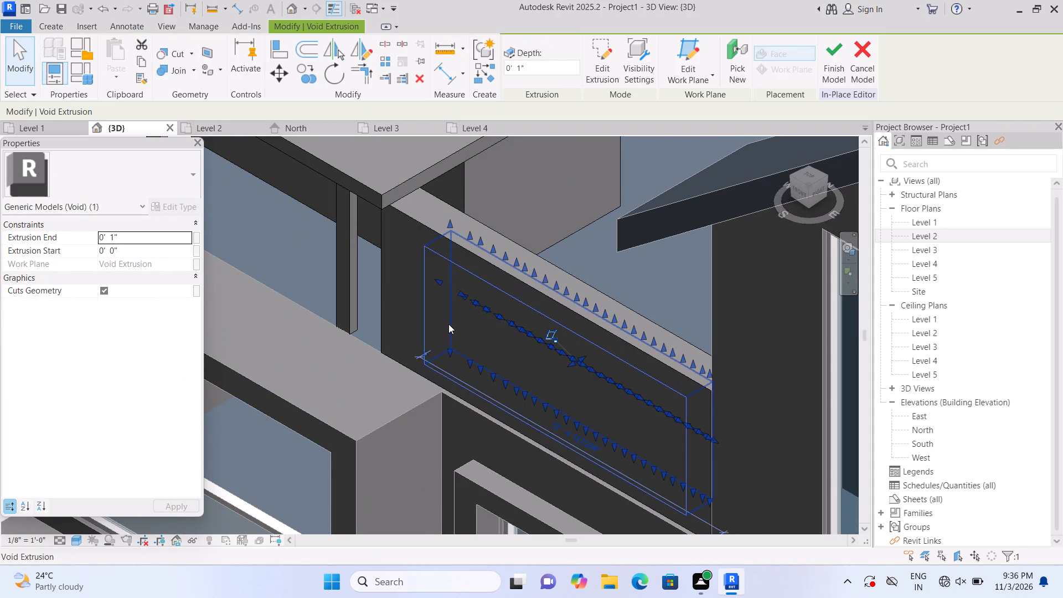
scroll(448, 324, up, 1)
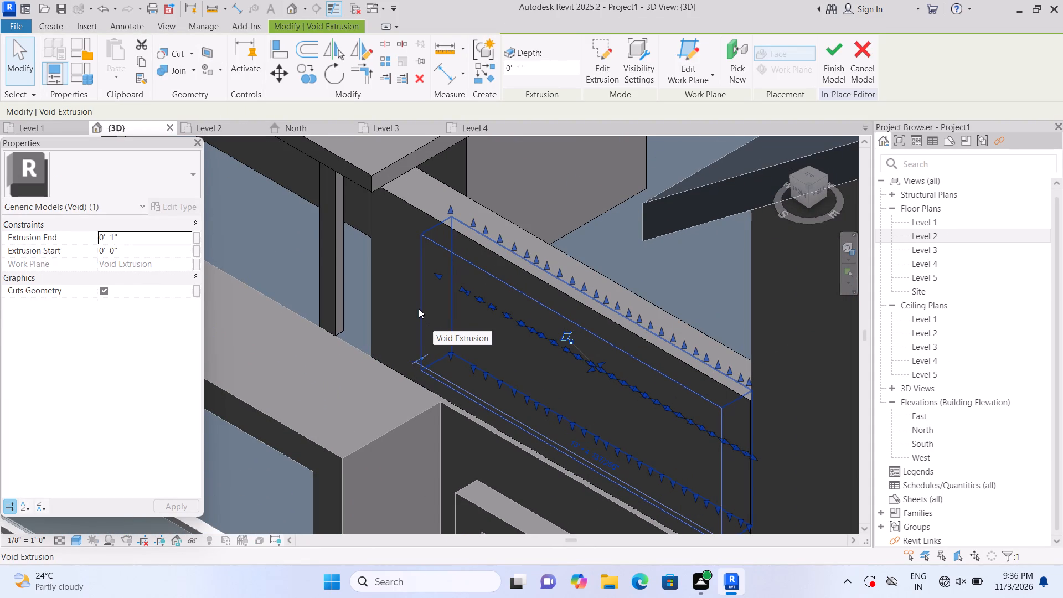
click(587, 226)
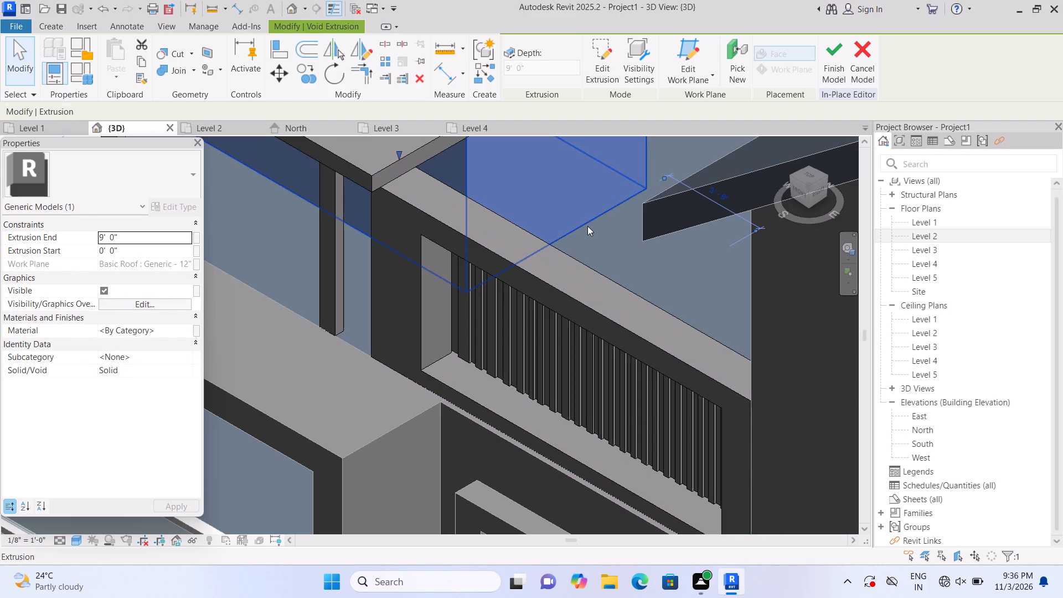
click(405, 295)
scroll(406, 296, up, 1)
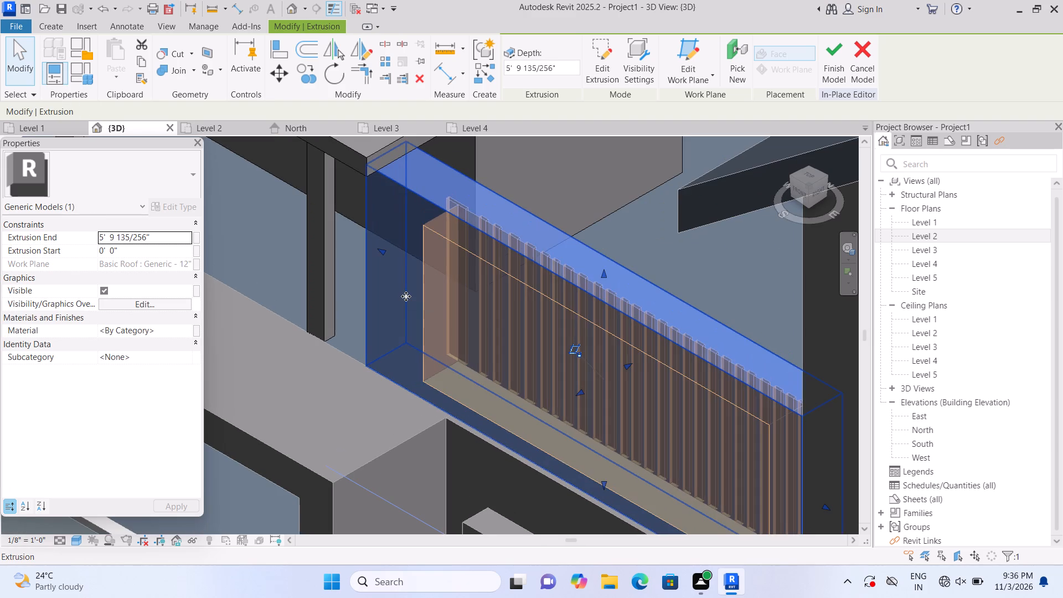
scroll(406, 296, down, 2)
key(Escape)
Examine the louvred parapet and the front facade's frames in isometric view at different distances.
scroll(406, 297, down, 4)
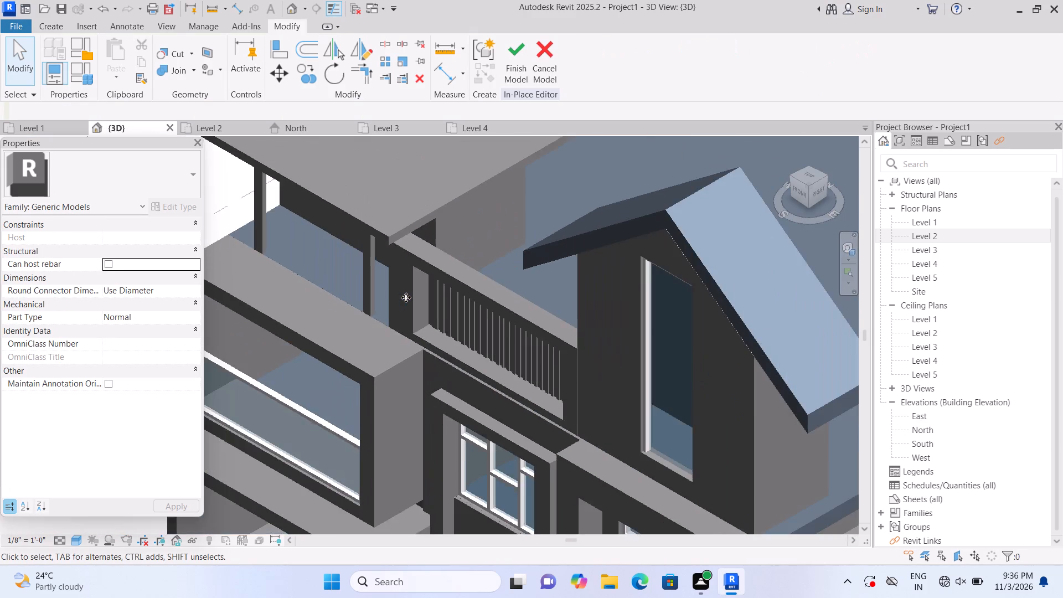
scroll(406, 297, down, 5)
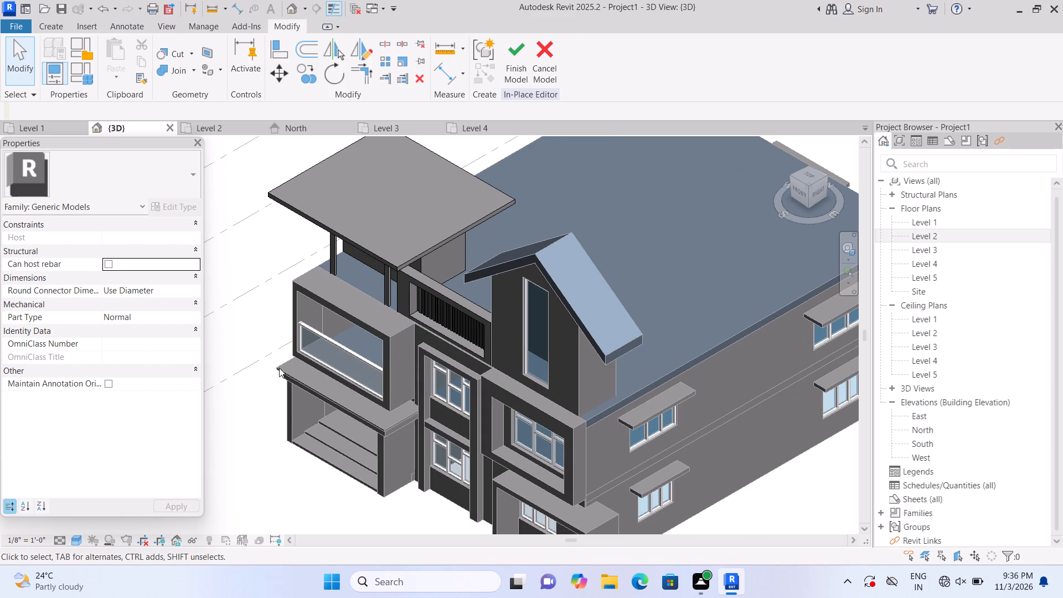
scroll(261, 435, up, 1)
scroll(432, 392, up, 2)
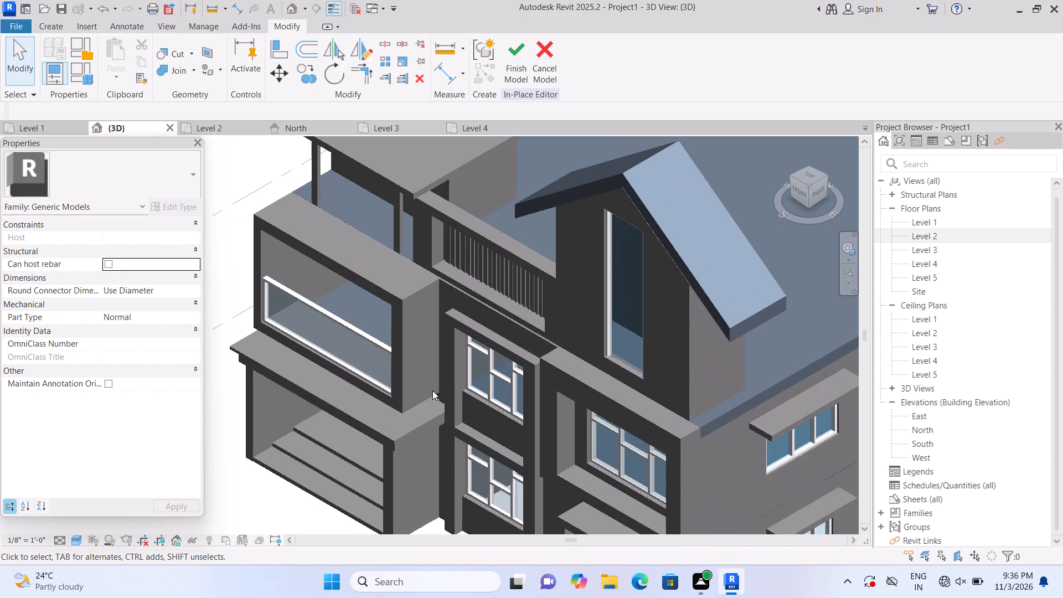
scroll(432, 390, up, 4)
scroll(434, 388, down, 7)
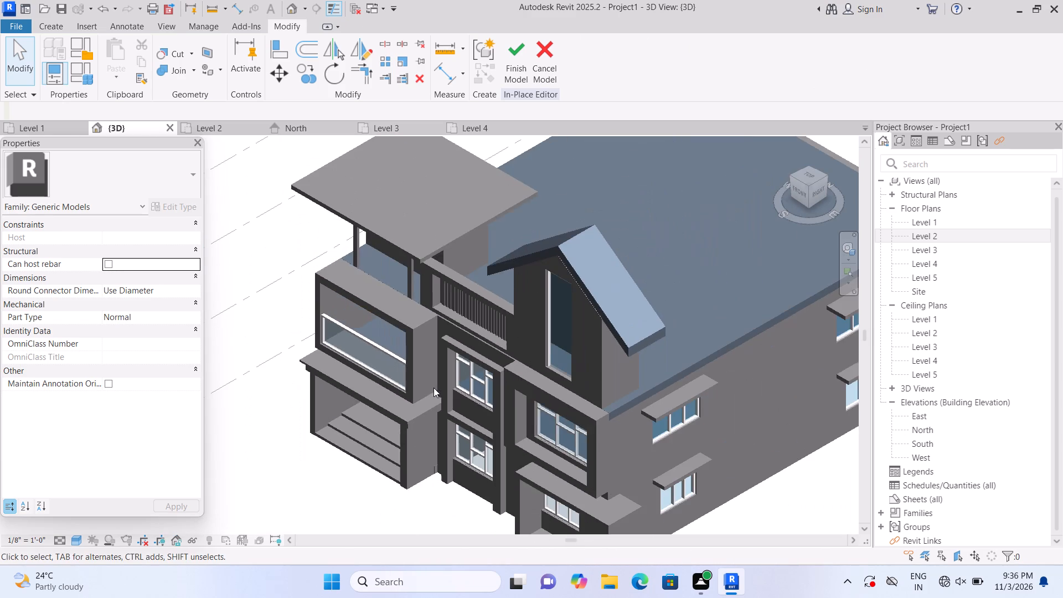
middle_drag(411, 507, 366, 414)
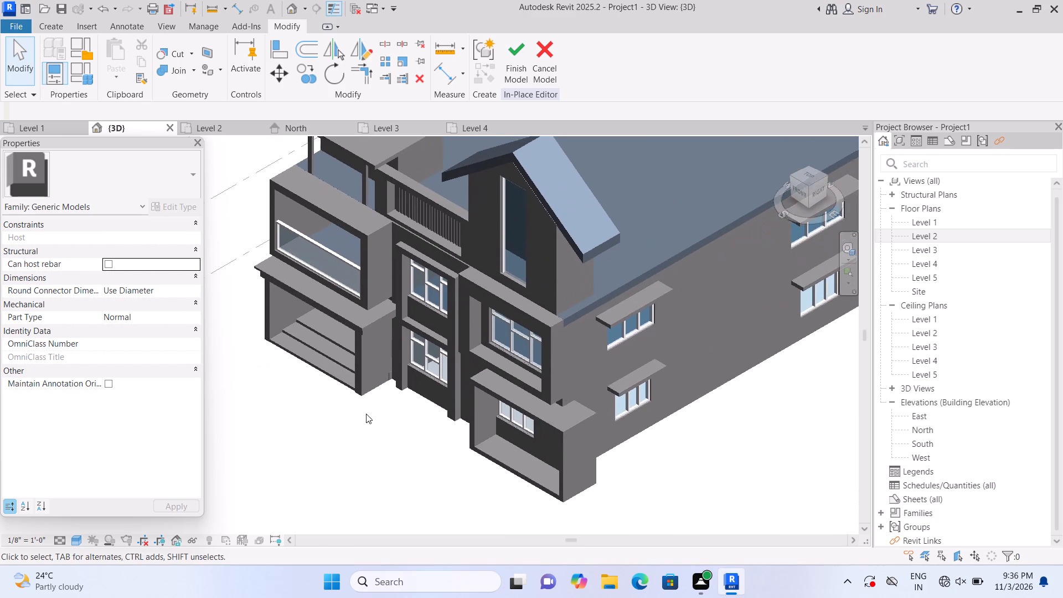
Examine the front facade's windows, balcony, frames and louvred rooftop parapet straight on in the front view at different distances.
click(797, 189)
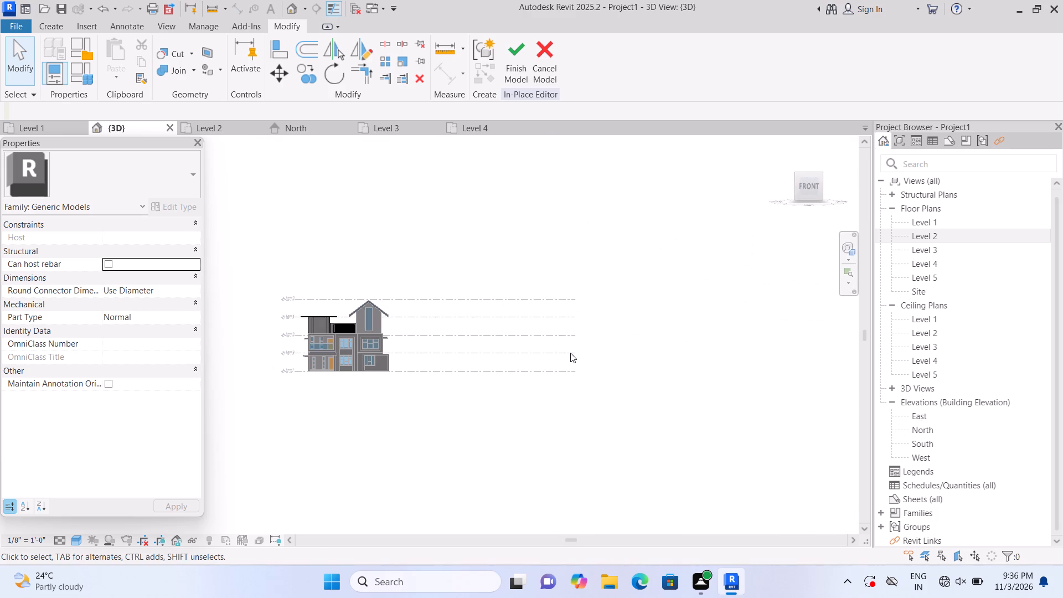
scroll(262, 364, up, 8)
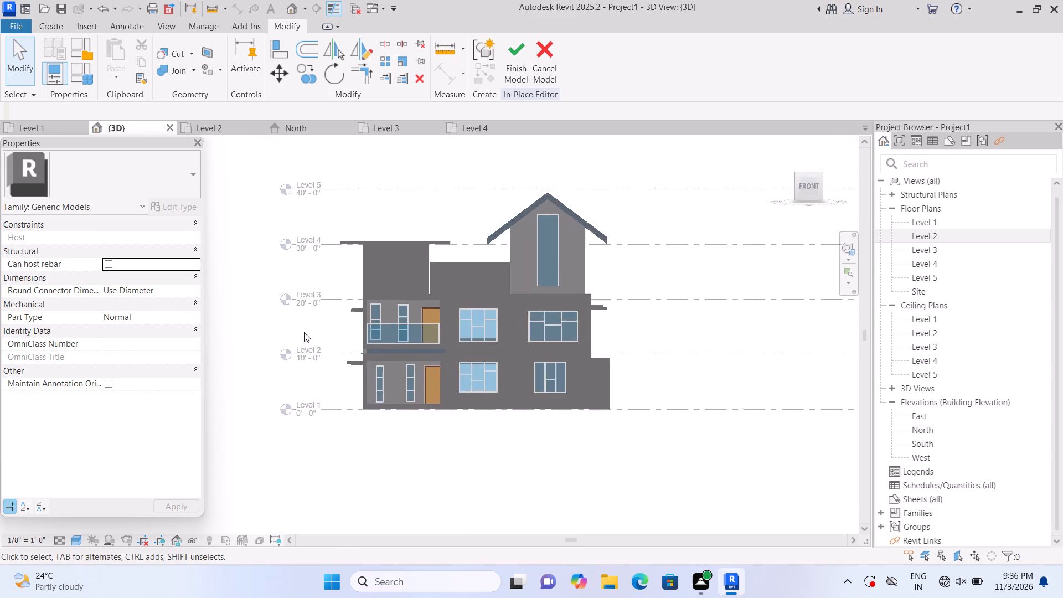
scroll(304, 332, up, 4)
middle_drag(307, 334, 240, 380)
scroll(383, 395, up, 2)
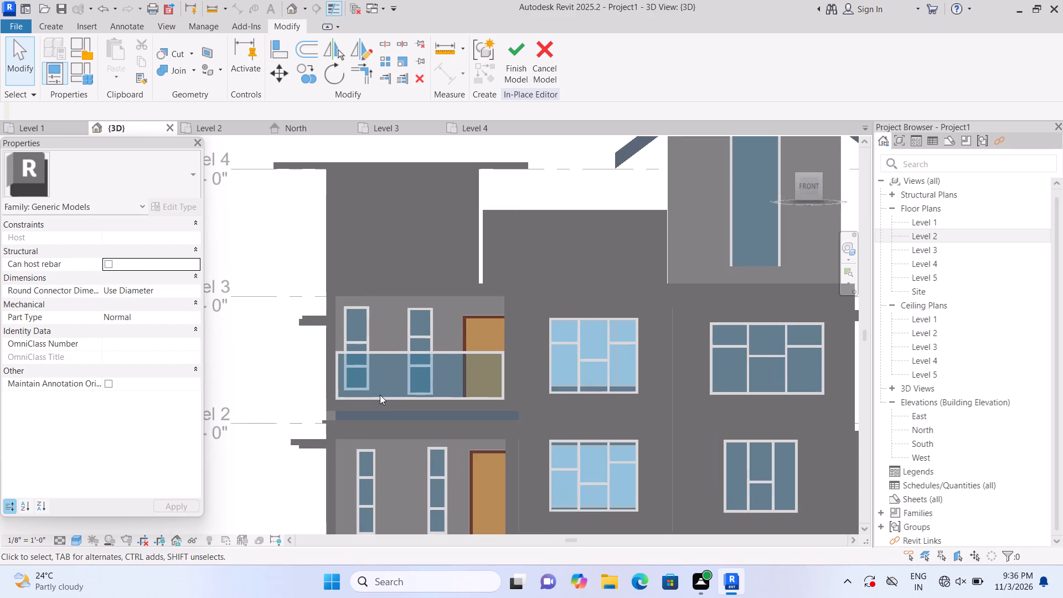
middle_drag(376, 394, 280, 398)
scroll(282, 394, down, 2)
middle_drag(332, 399, 340, 395)
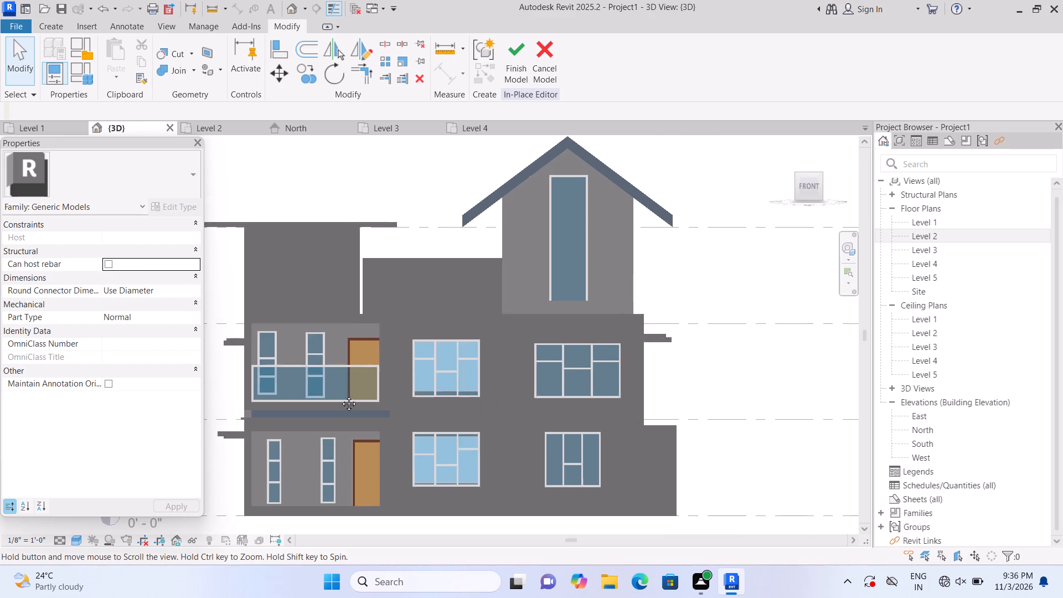
middle_drag(340, 395, 359, 391)
scroll(590, 362, up, 1)
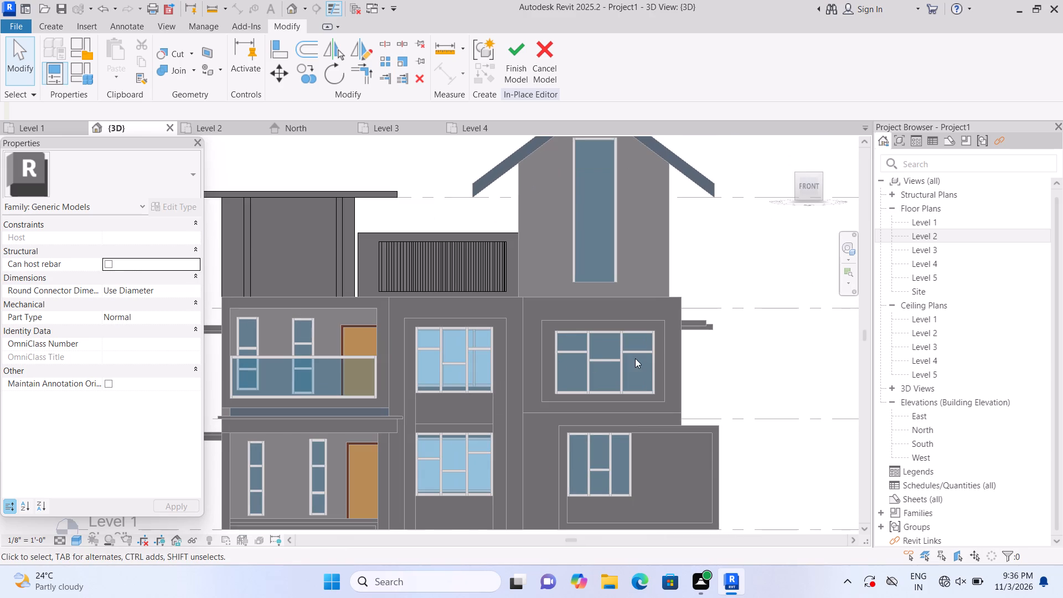
middle_drag(607, 353, 646, 346)
middle_click(646, 346)
scroll(643, 347, down, 1)
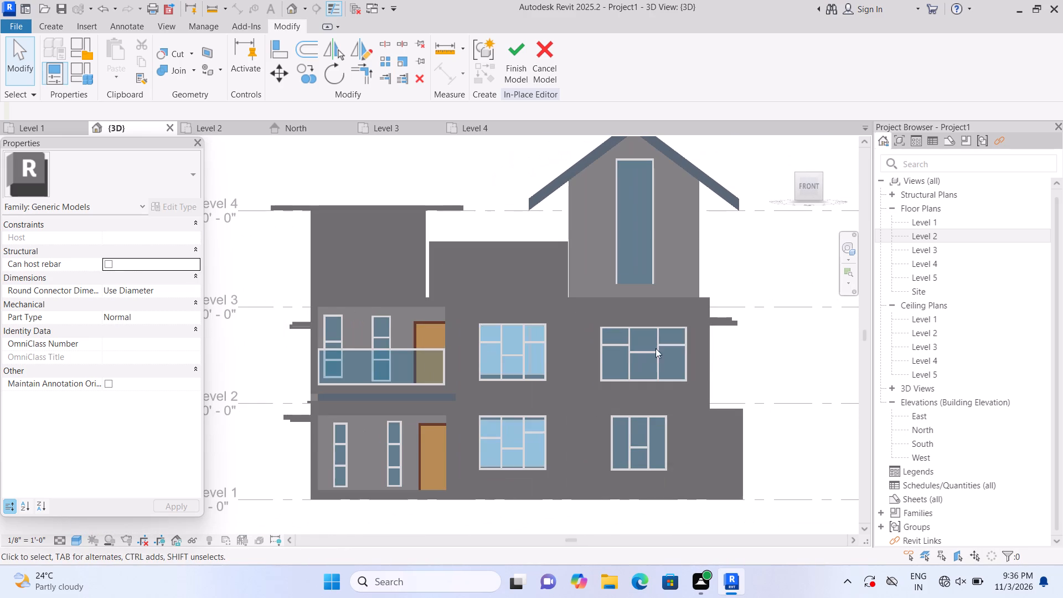
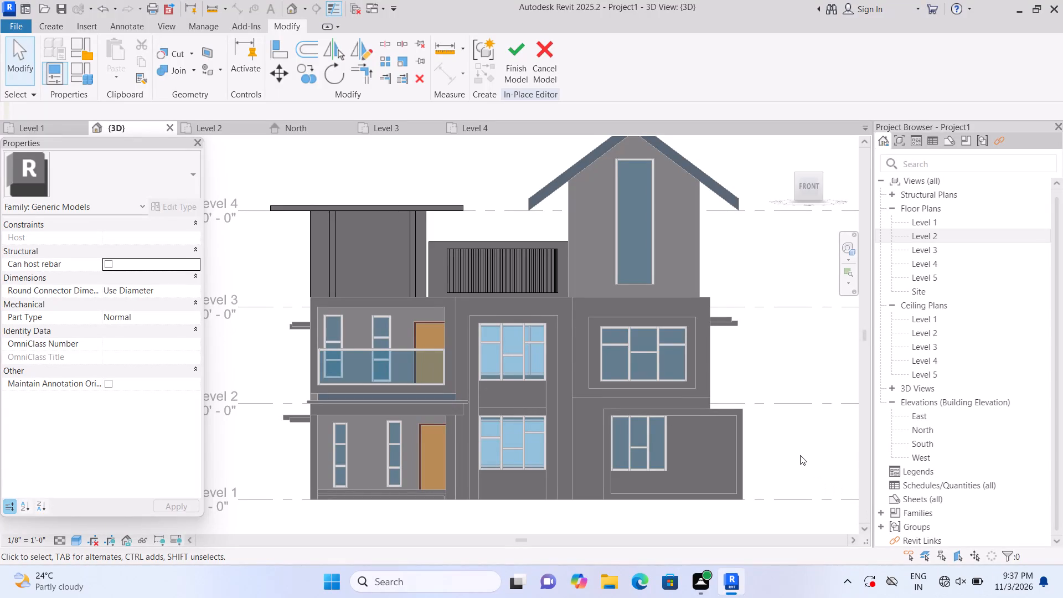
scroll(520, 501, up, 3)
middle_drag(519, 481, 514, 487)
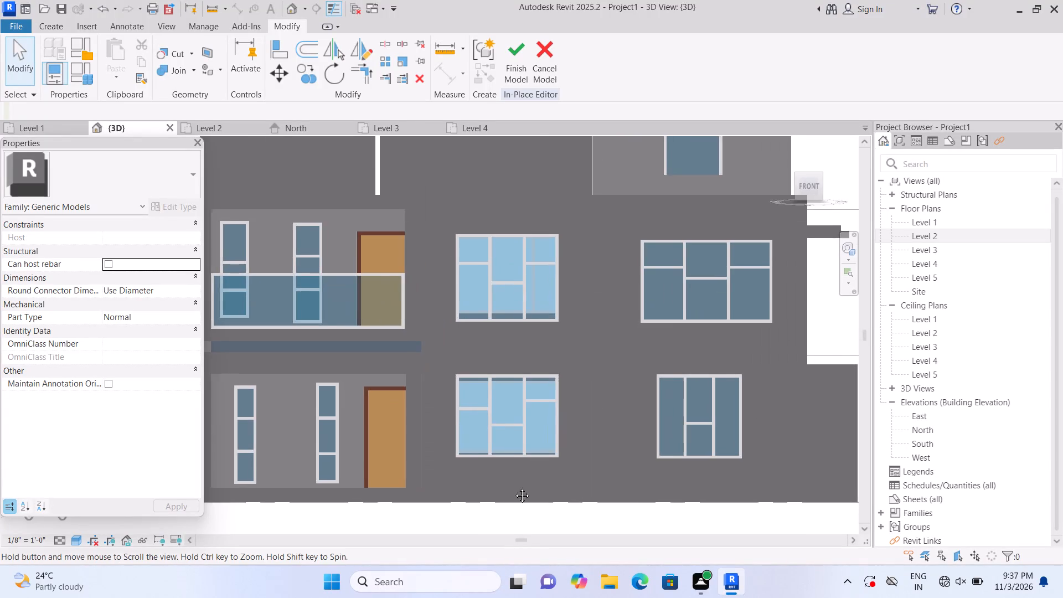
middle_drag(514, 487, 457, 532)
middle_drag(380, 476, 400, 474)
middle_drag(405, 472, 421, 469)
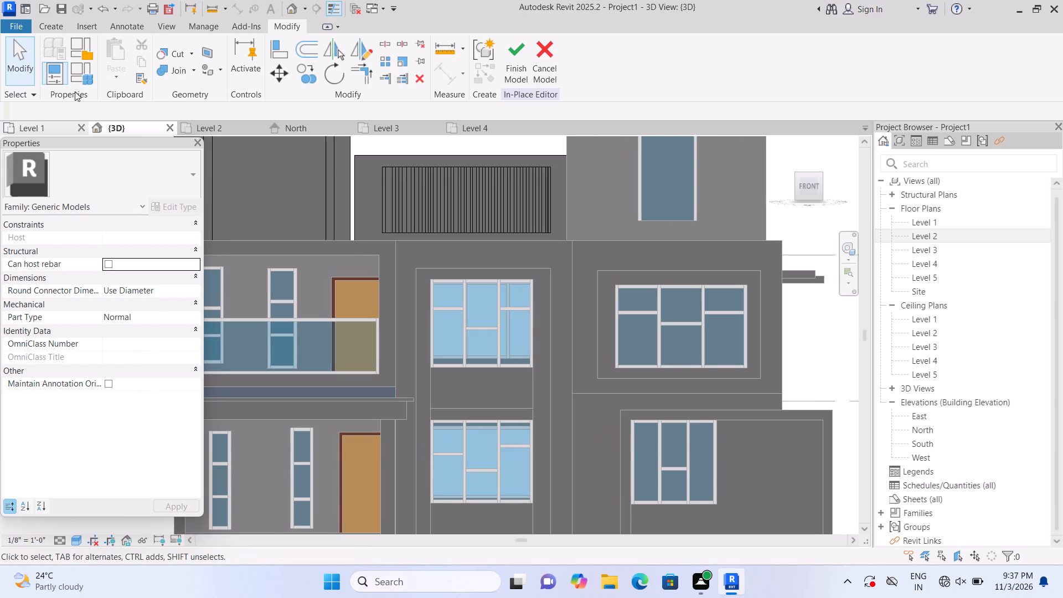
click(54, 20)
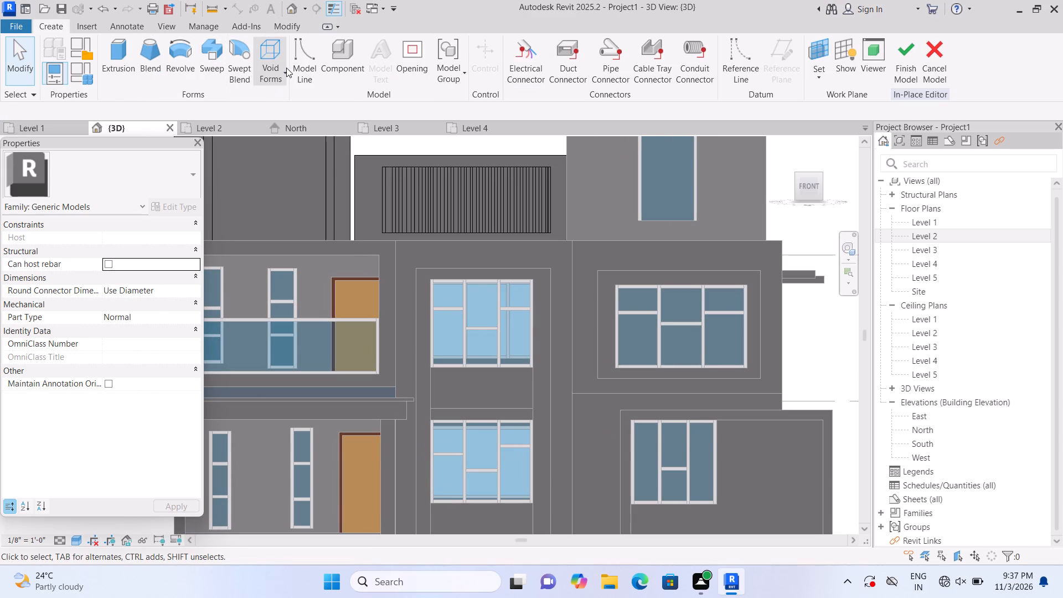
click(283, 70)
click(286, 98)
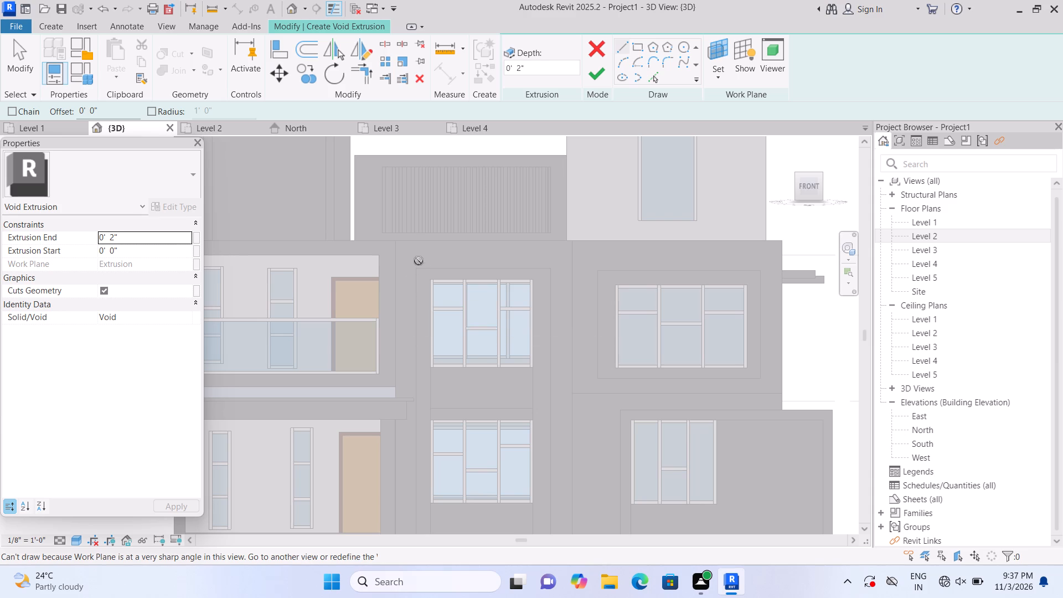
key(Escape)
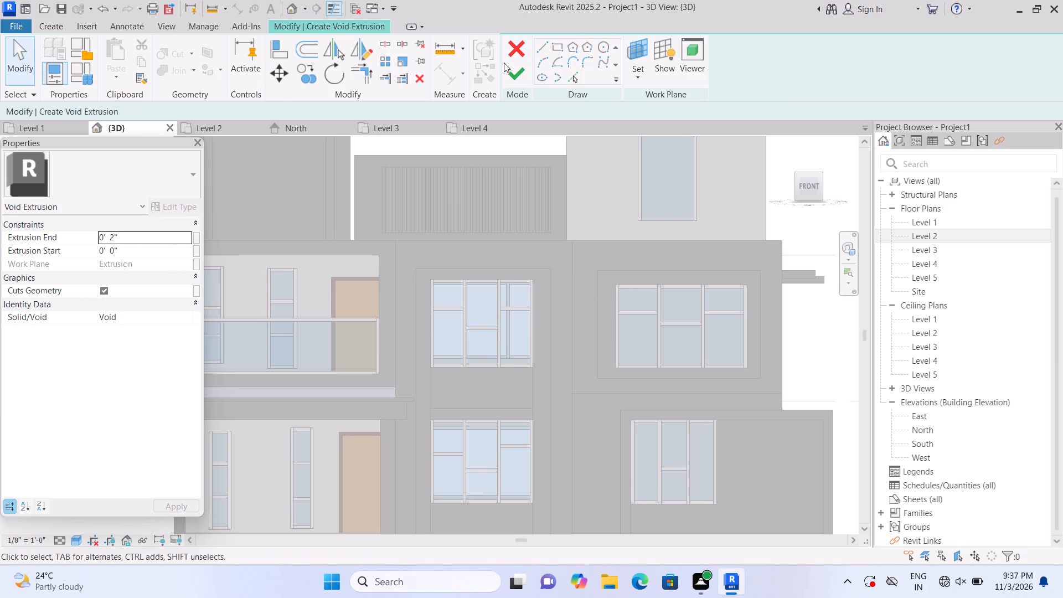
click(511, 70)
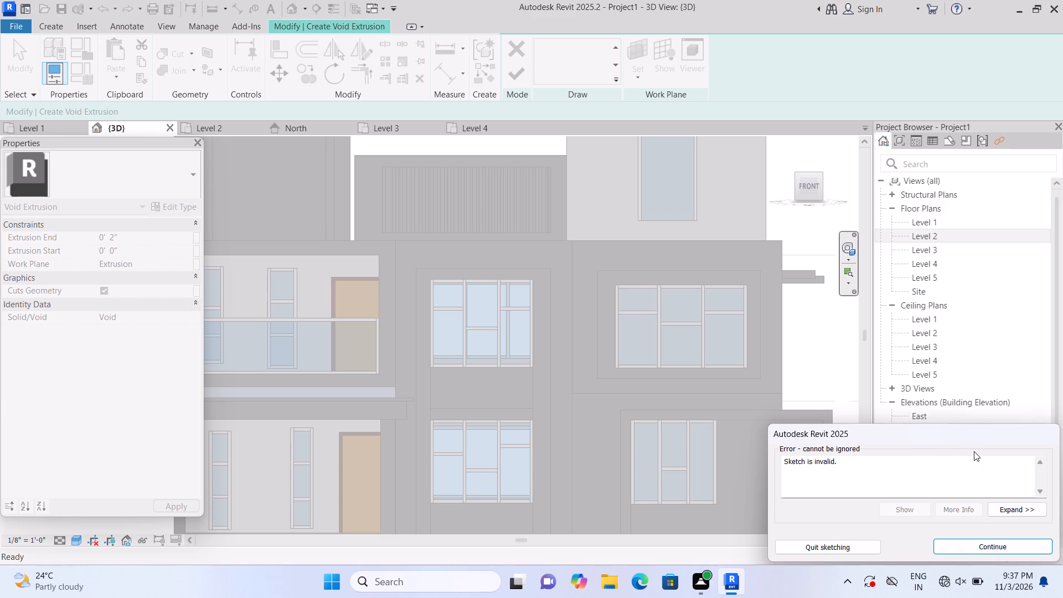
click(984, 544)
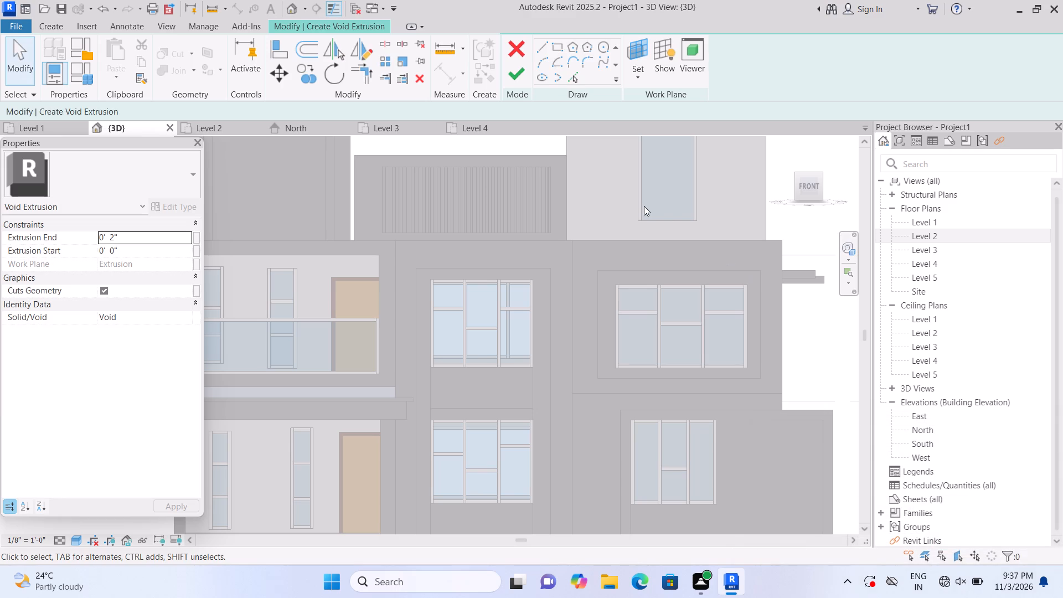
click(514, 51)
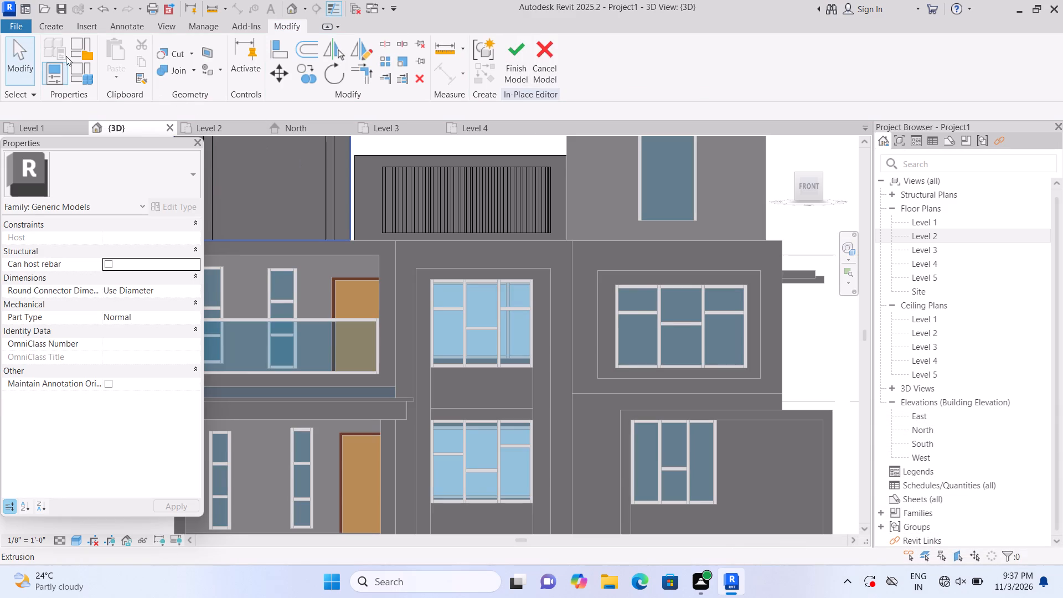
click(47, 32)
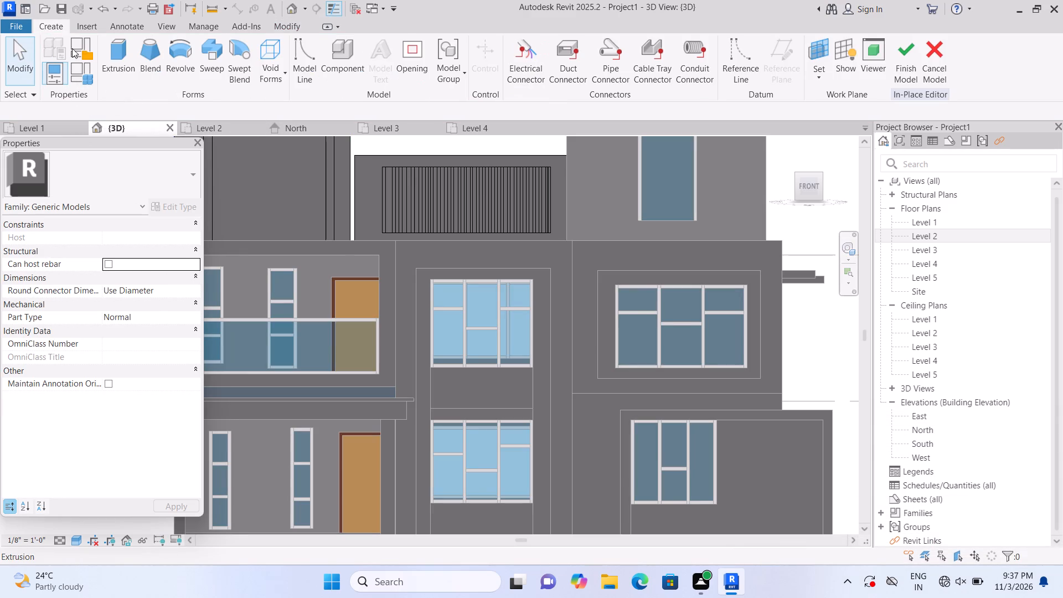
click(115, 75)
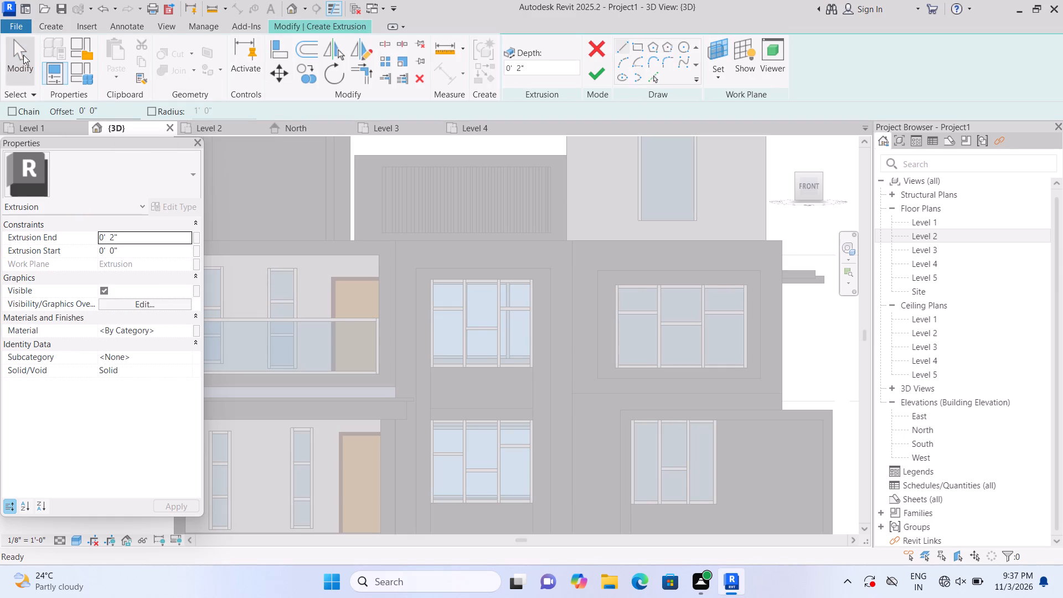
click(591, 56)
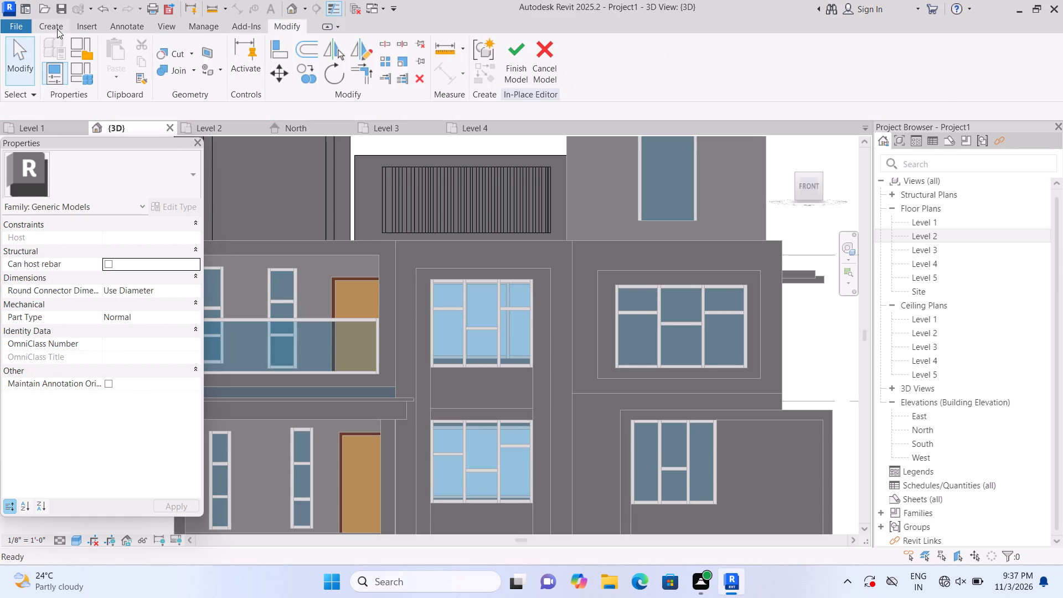
Start a void extrusion with its work plane on the front face of the frame around the two central windows.
click(57, 29)
click(285, 71)
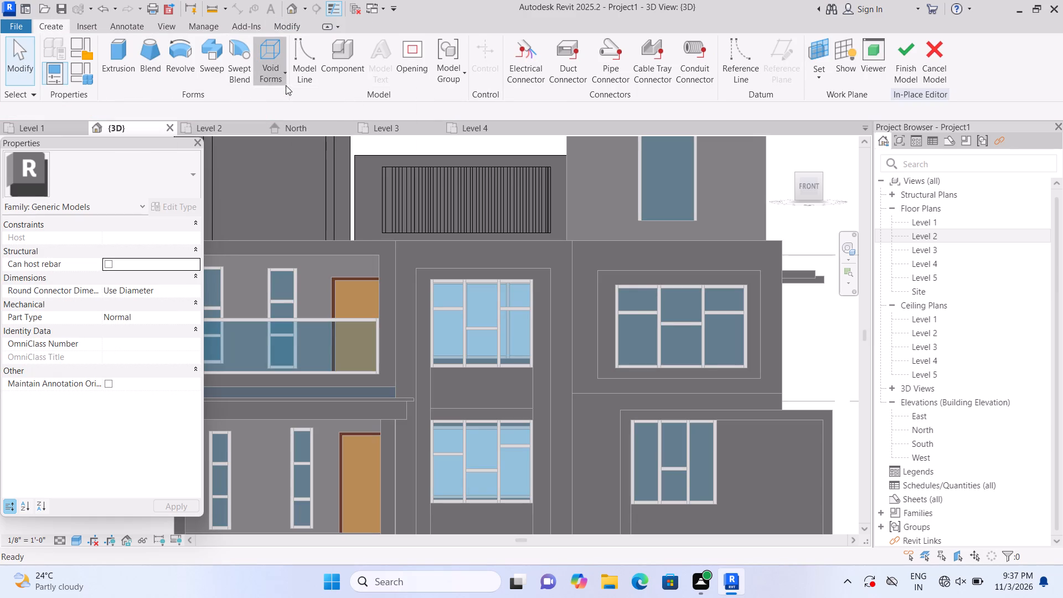
click(290, 92)
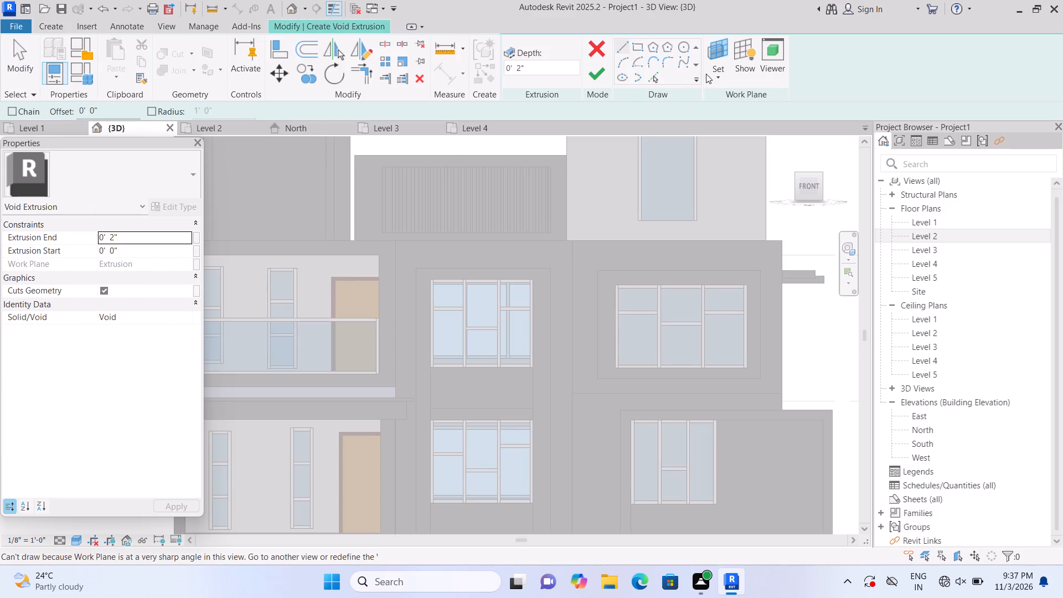
click(708, 75)
click(731, 127)
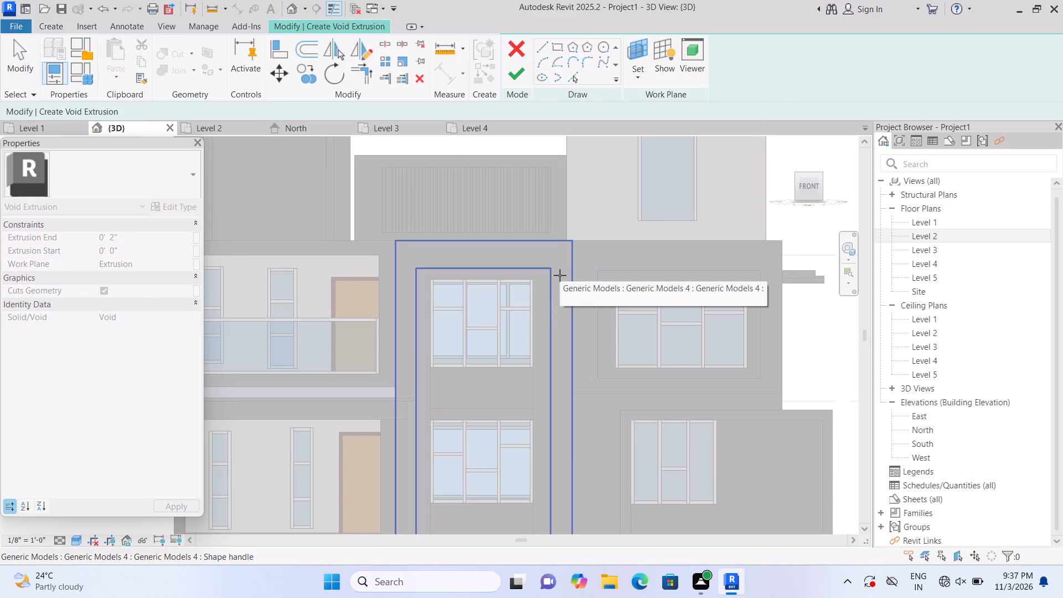
click(560, 275)
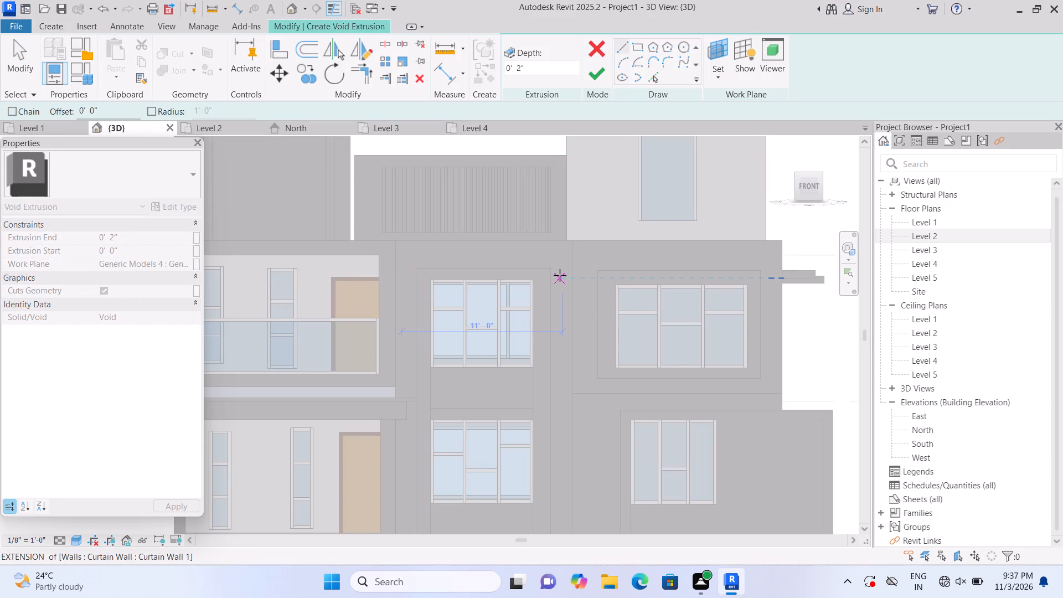
middle_drag(562, 276, 582, 243)
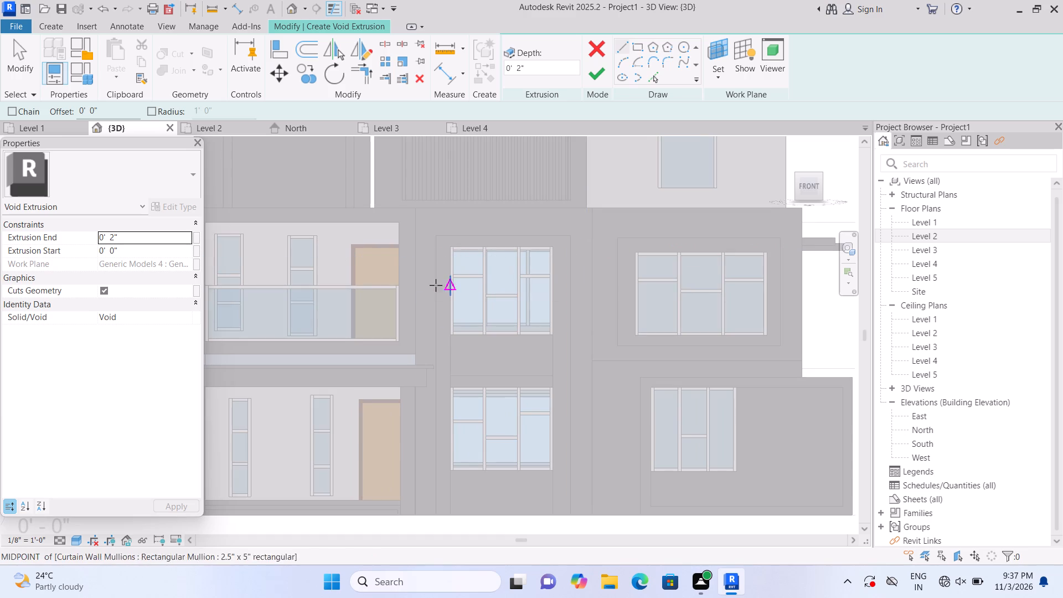
Sketch a thin rectangle about 12'-1" long and 2 3/8" high across the full width of the frame's top band.
click(639, 47)
scroll(552, 208, up, 2)
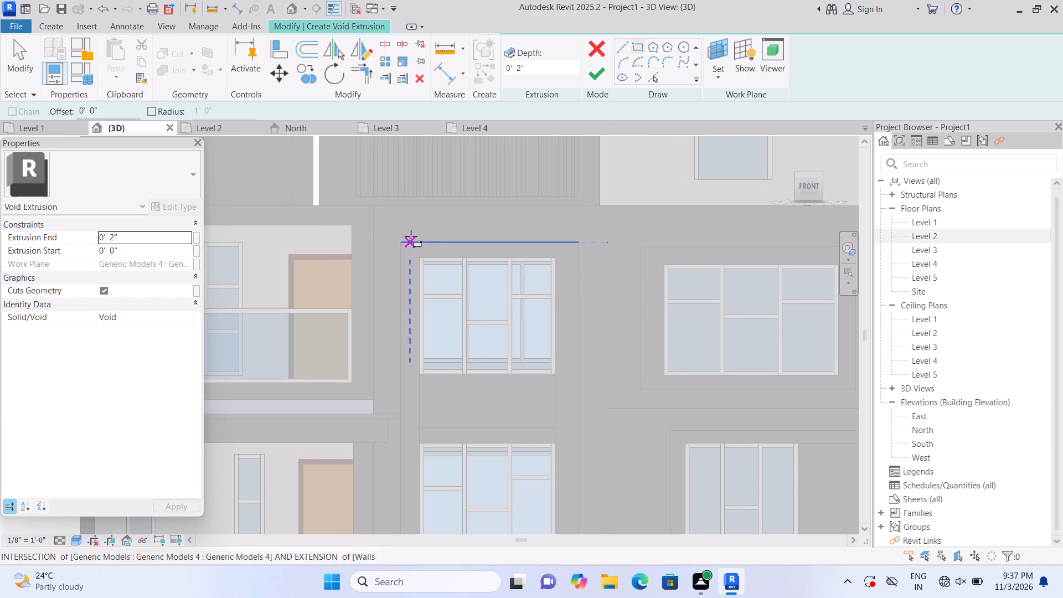
click(379, 223)
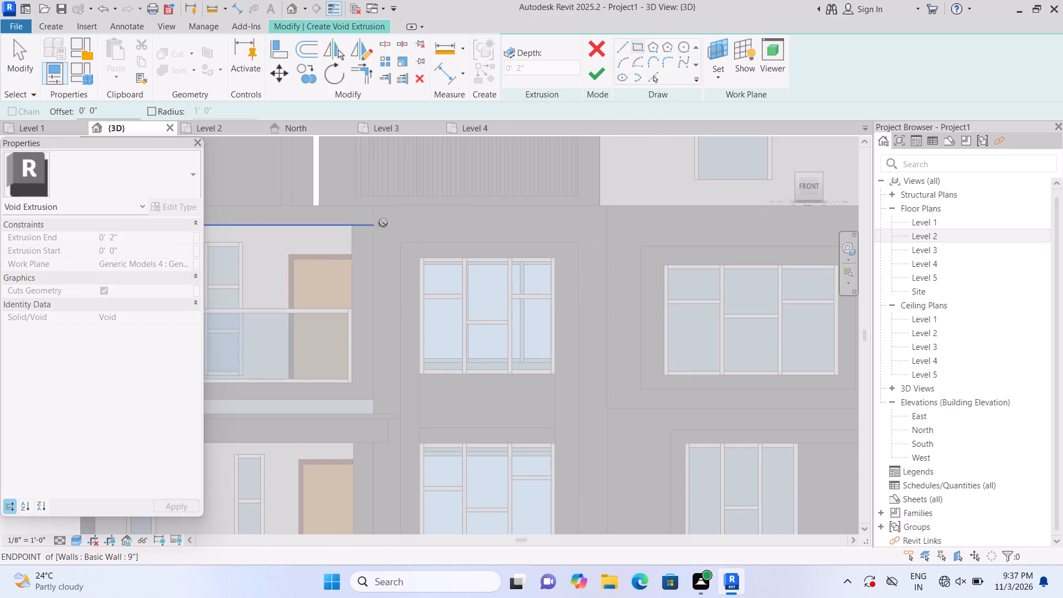
scroll(572, 224, up, 3)
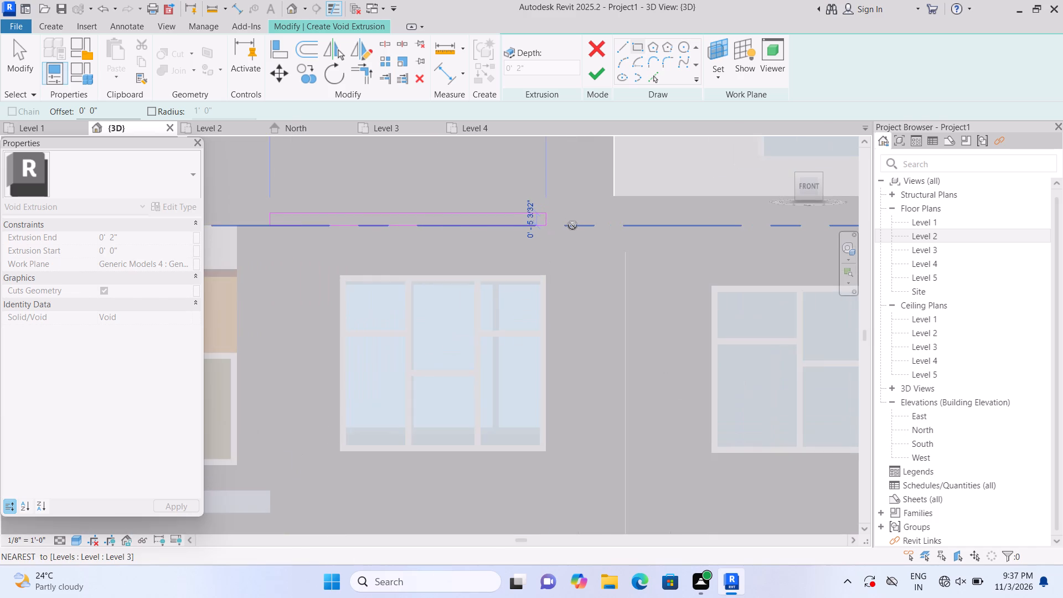
middle_drag(580, 230, 719, 308)
scroll(759, 312, up, 2)
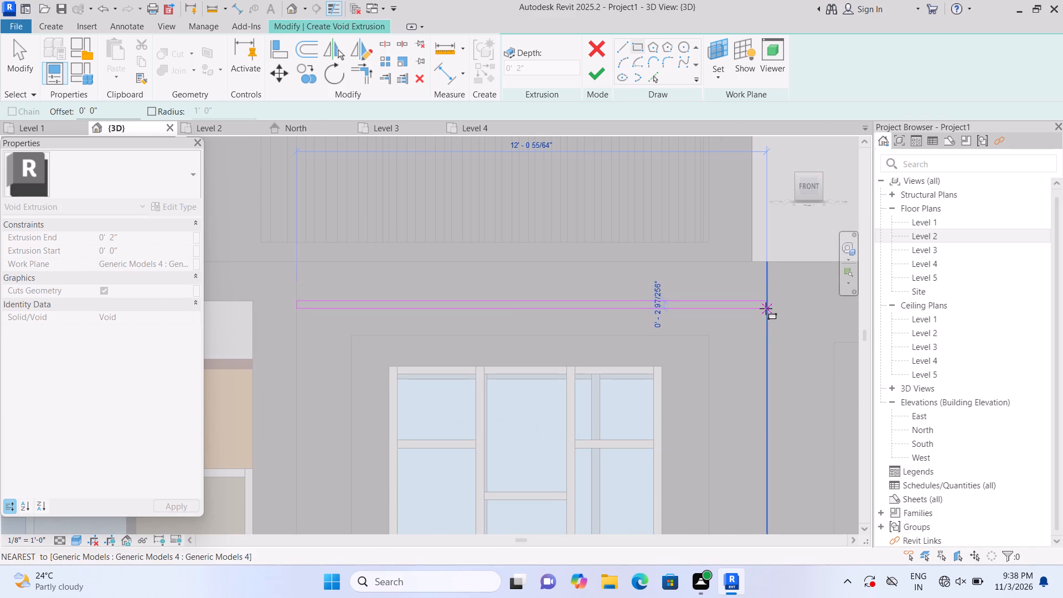
click(766, 308)
scroll(766, 309, down, 5)
middle_drag(755, 394, 690, 305)
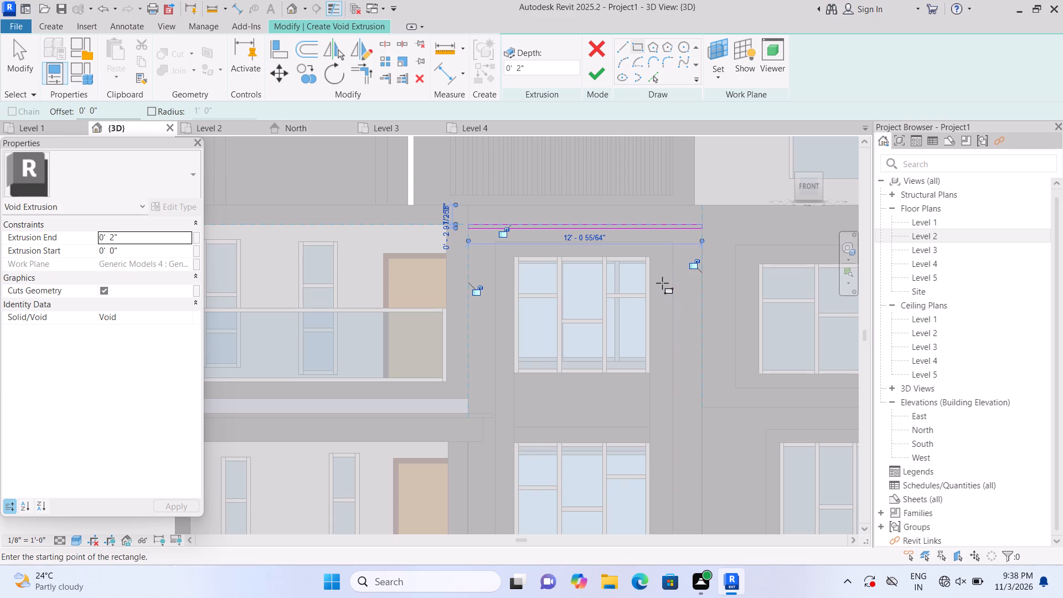
key(Escape)
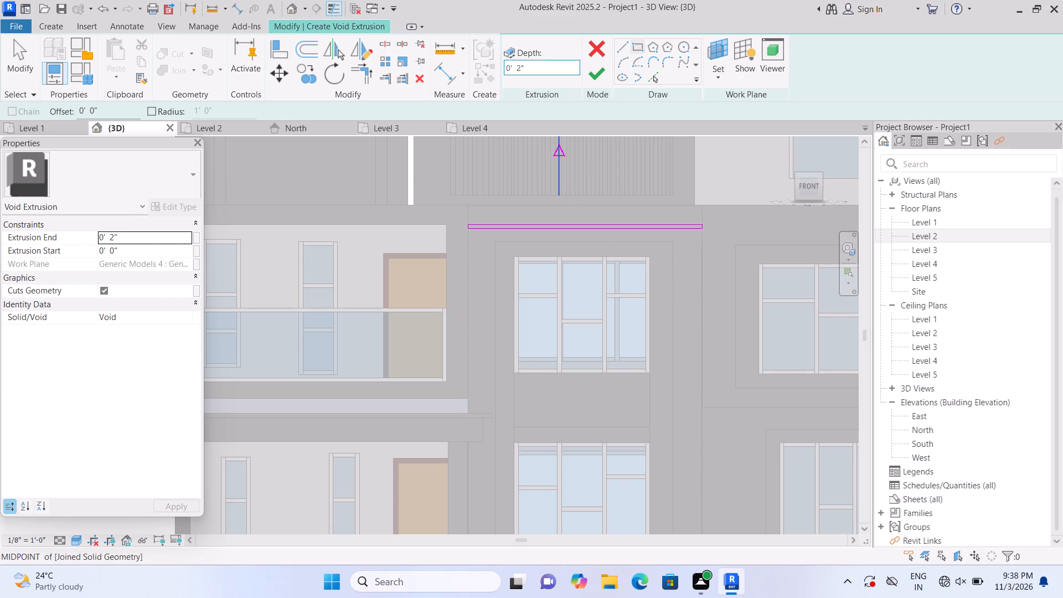
Sketch a rectangle about 2 7/8" high across the frame's left leg, starting at the inner top corner of the opening.
click(642, 49)
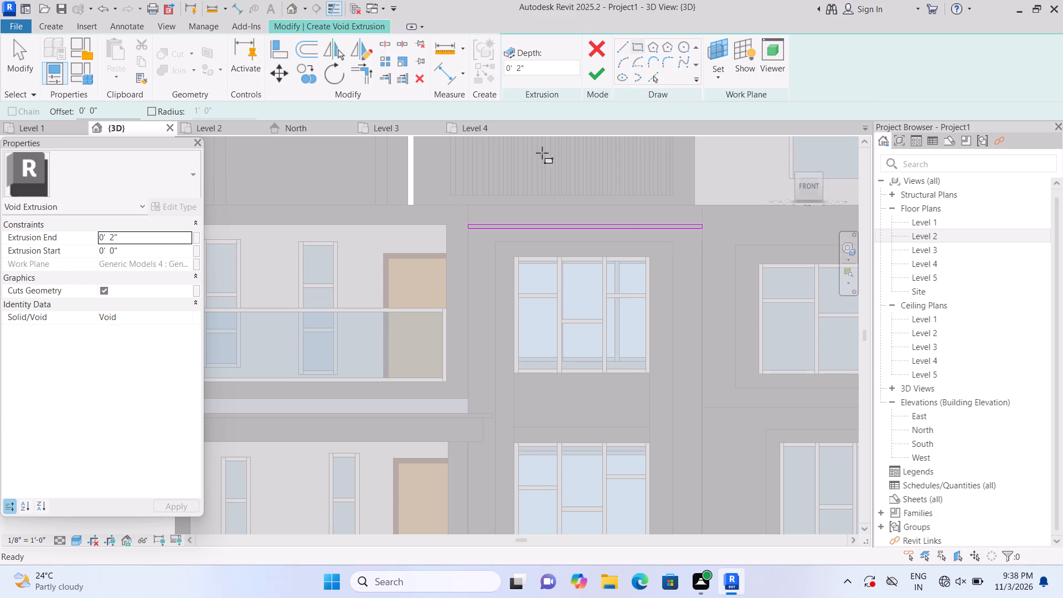
scroll(496, 275, up, 6)
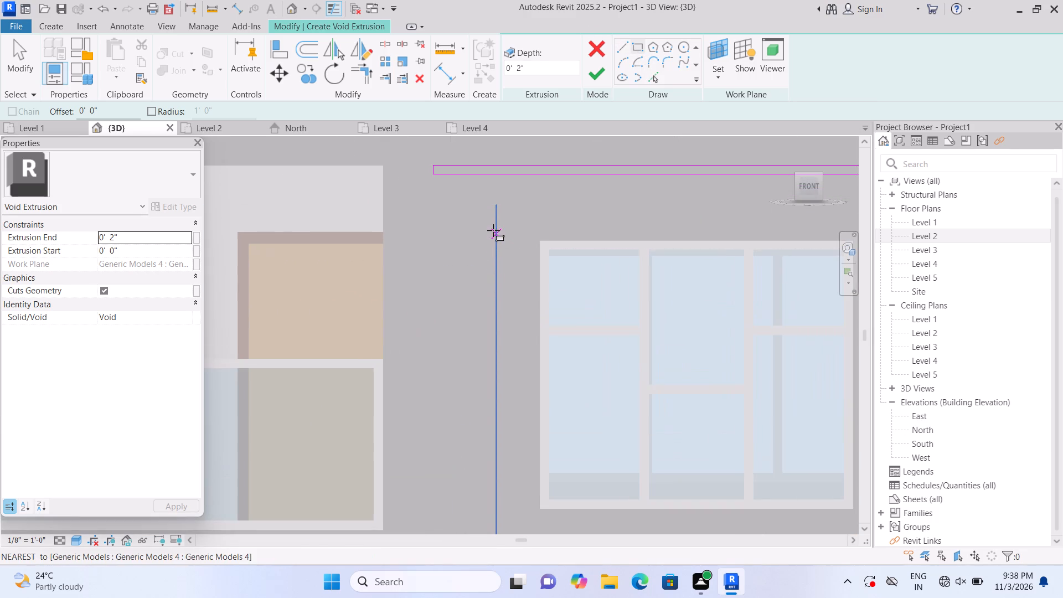
click(494, 208)
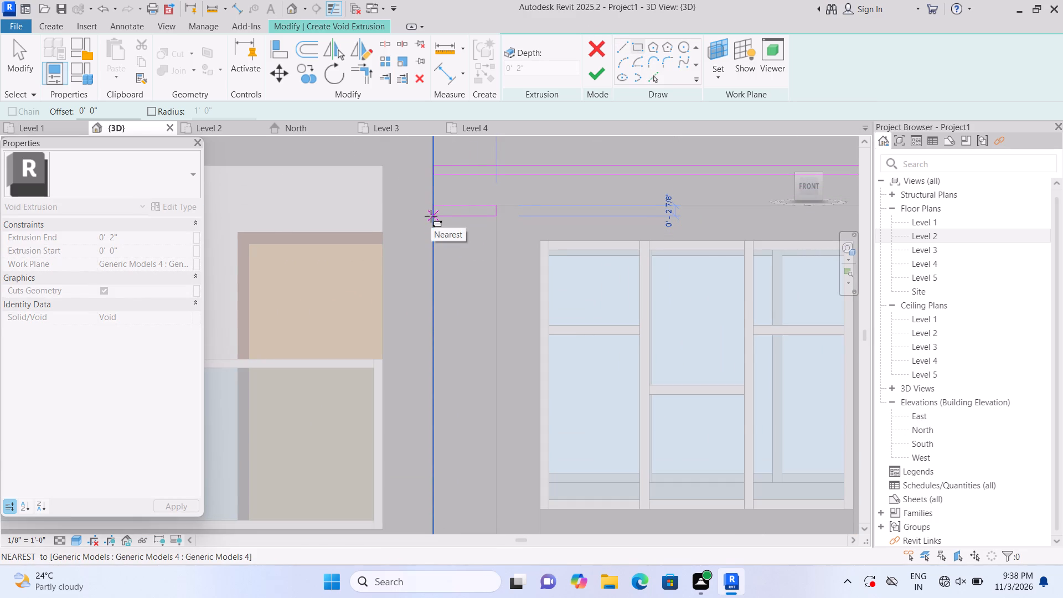
double_click(431, 216)
key(Escape)
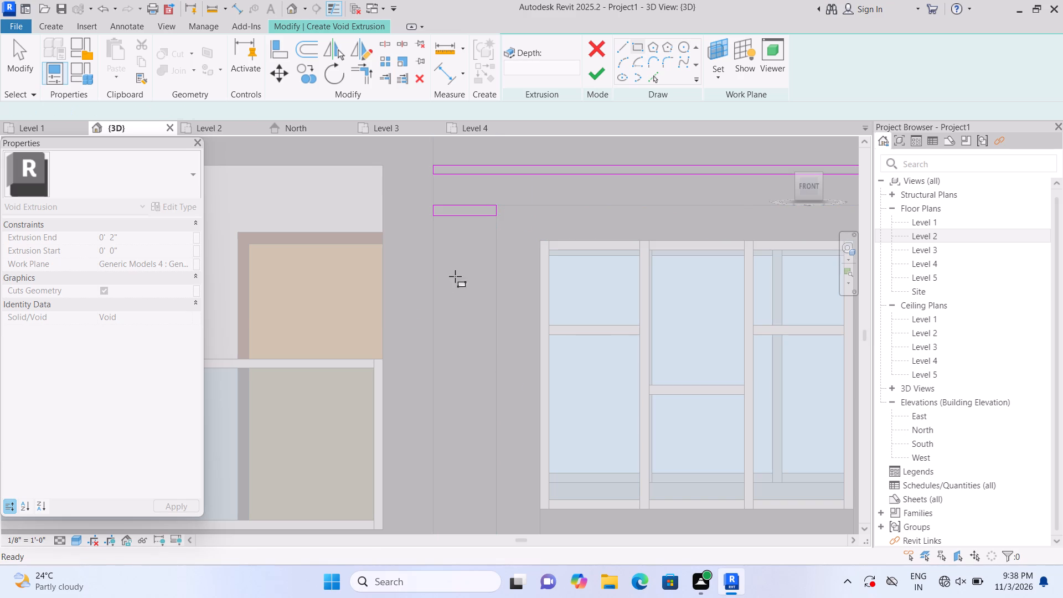
Sketch a matching rectangle about 1'-6" wide and 2 7/8" high across the frame's right leg, level with the left one.
middle_drag(455, 276, 300, 285)
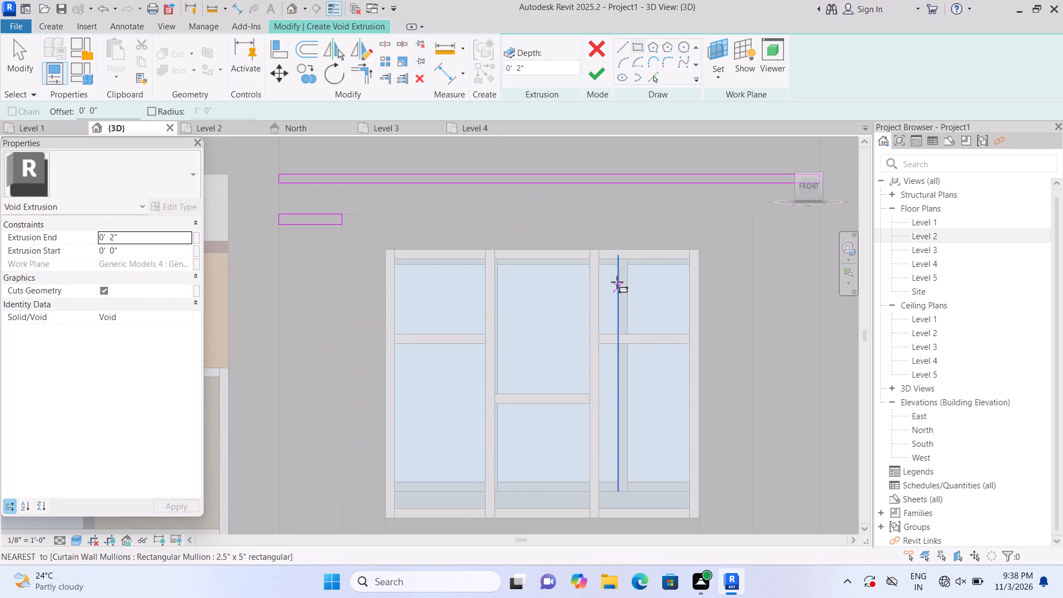
middle_drag(616, 282, 512, 297)
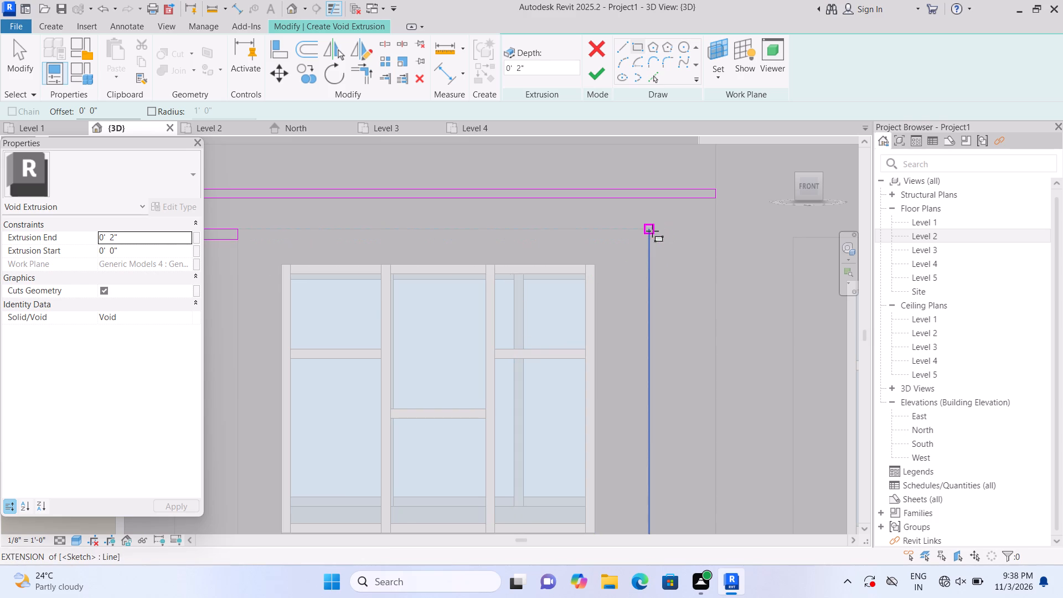
click(652, 230)
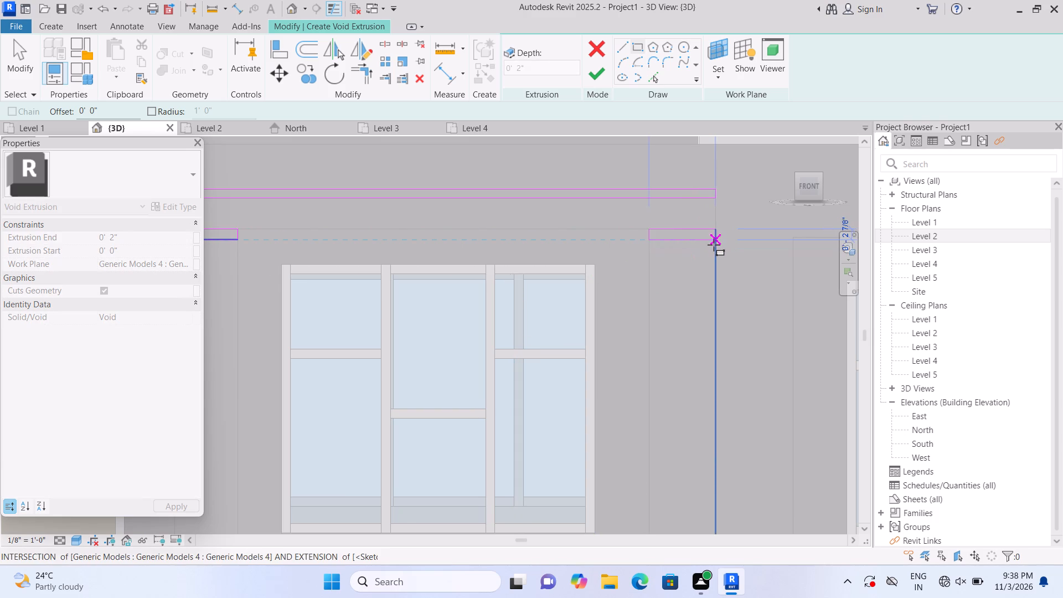
click(714, 243)
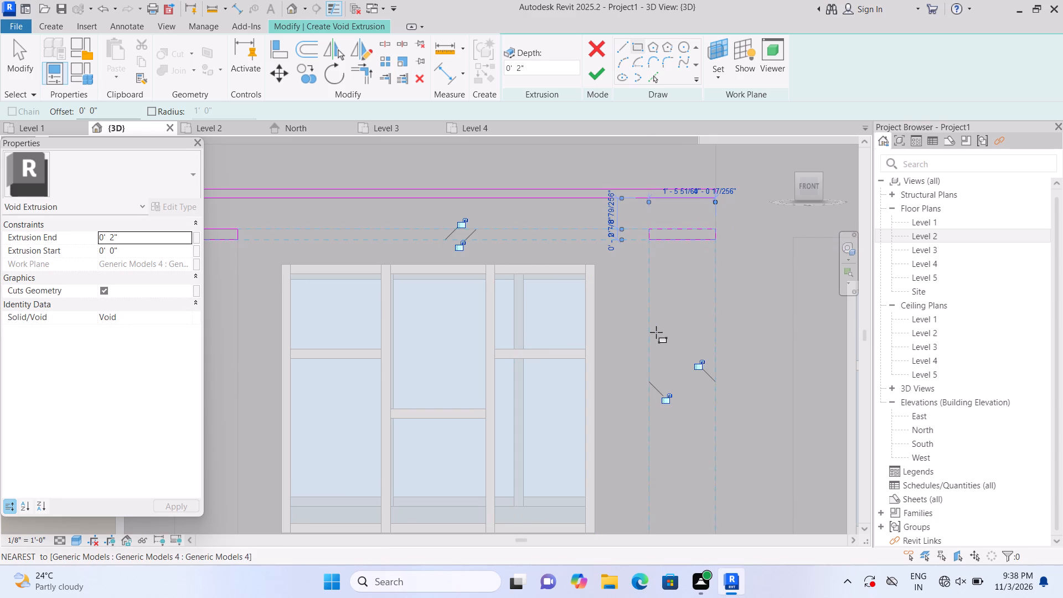
key(Escape)
Sketch a second rectangle about 1 1/2" high across the frame's left leg, a short gap below the first.
scroll(249, 411, down, 2)
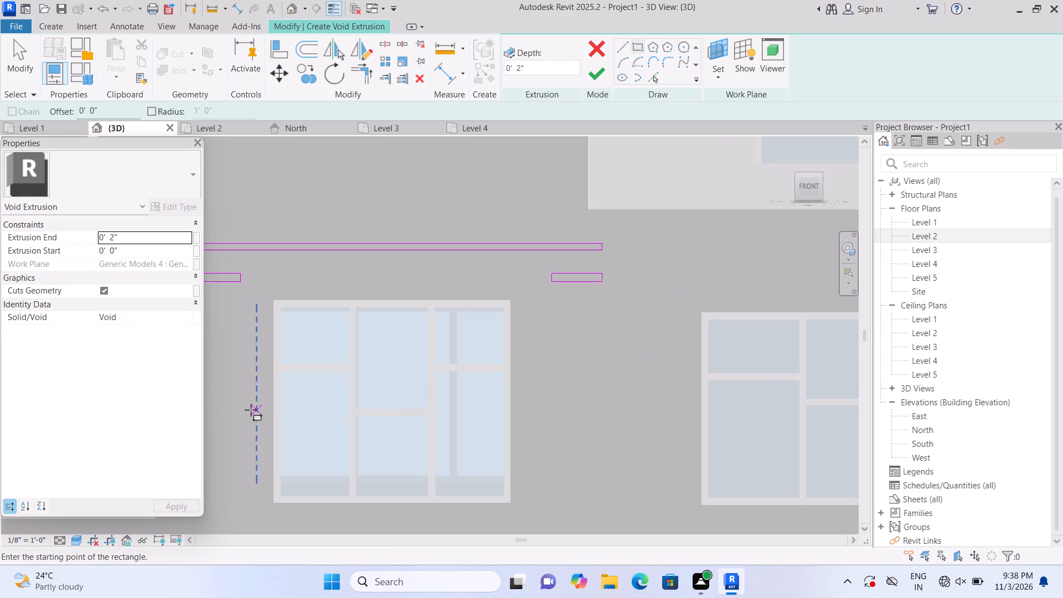
middle_drag(239, 400, 290, 370)
middle_drag(328, 351, 407, 327)
scroll(309, 309, up, 3)
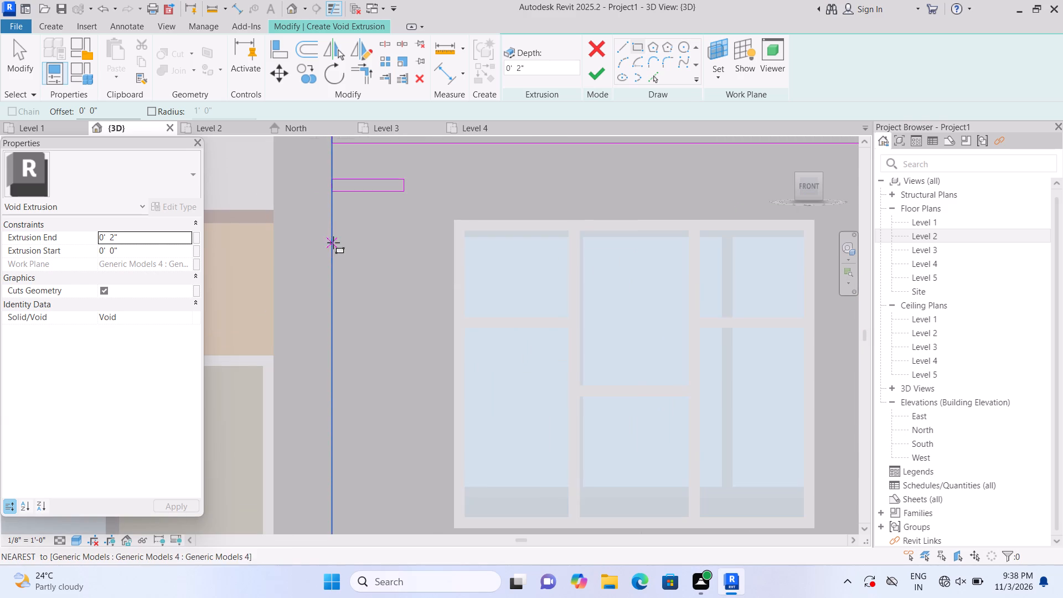
click(331, 217)
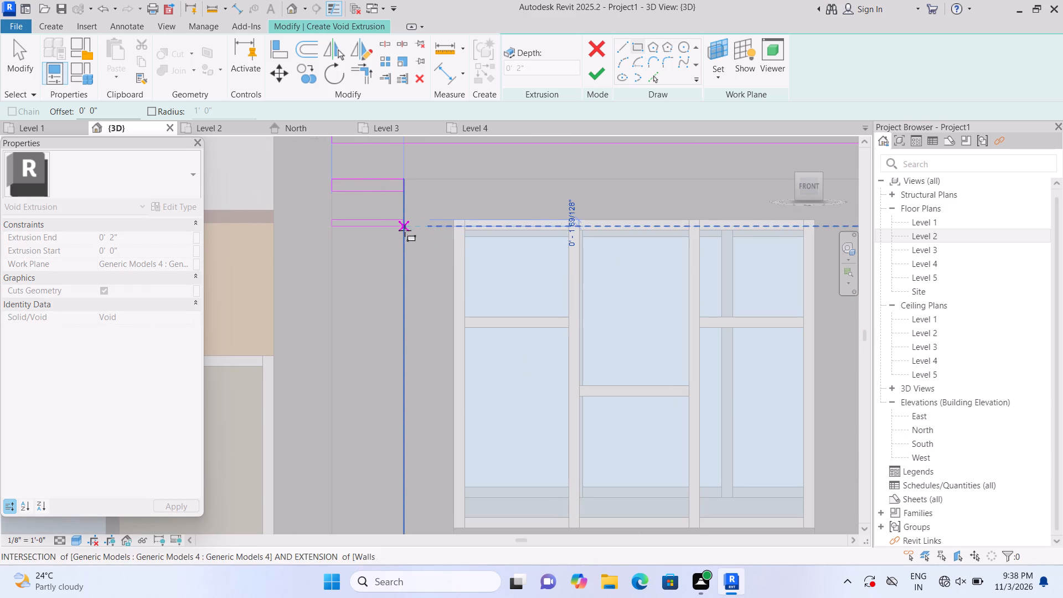
click(405, 230)
key(Escape)
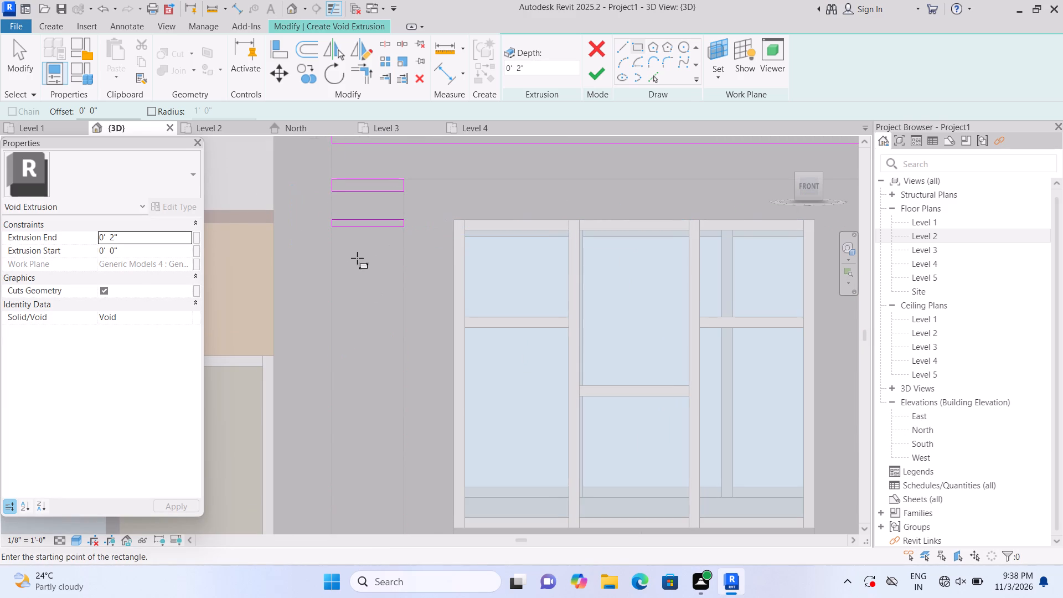
Sketch a third and a fourth rectangle about 2 1/4" high across the frame's left leg, evenly spaced below the second.
click(333, 256)
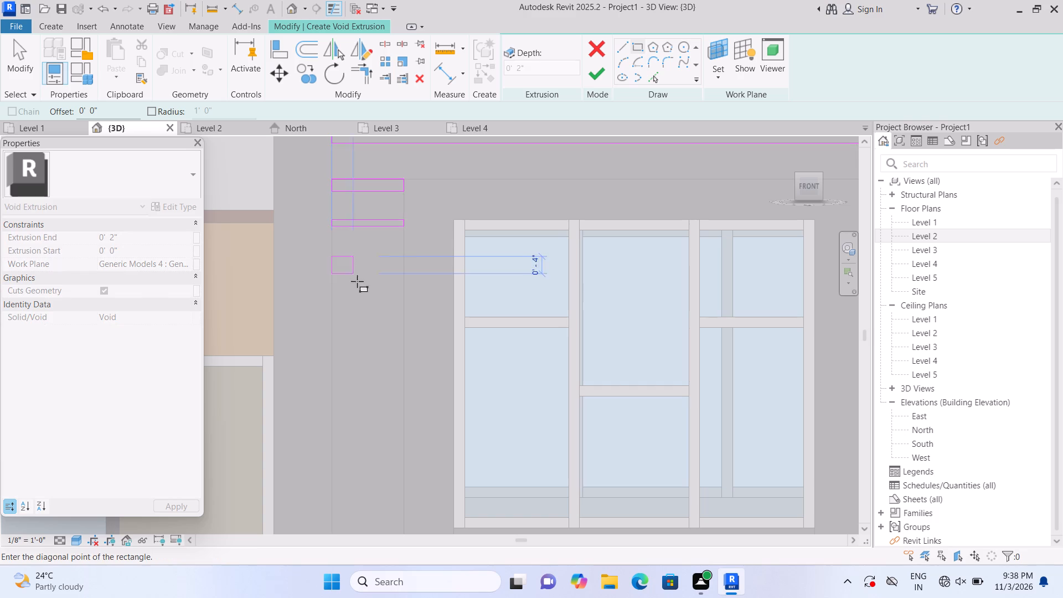
click(401, 266)
key(Escape)
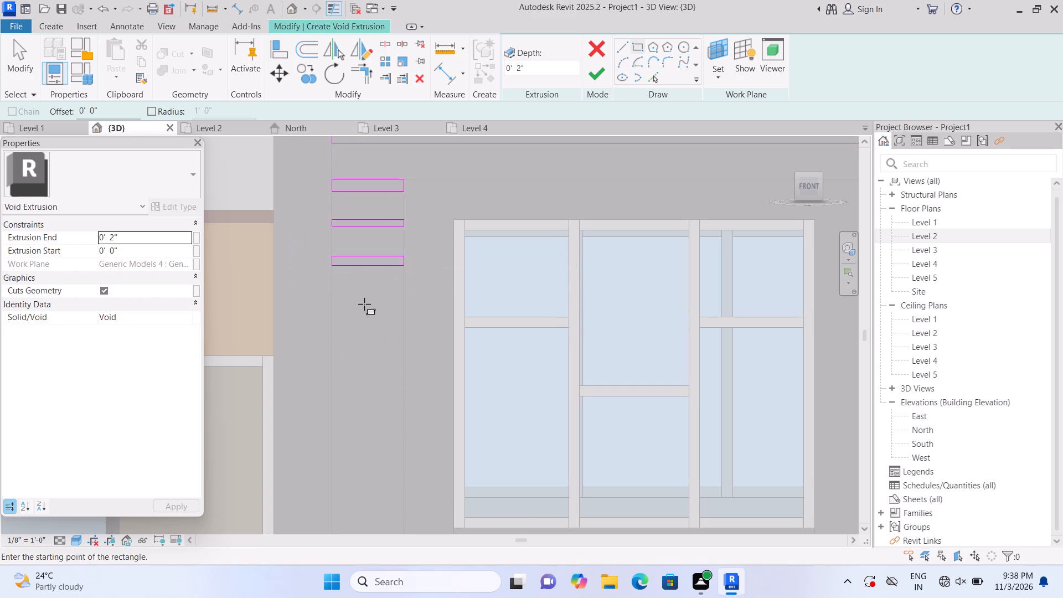
click(336, 292)
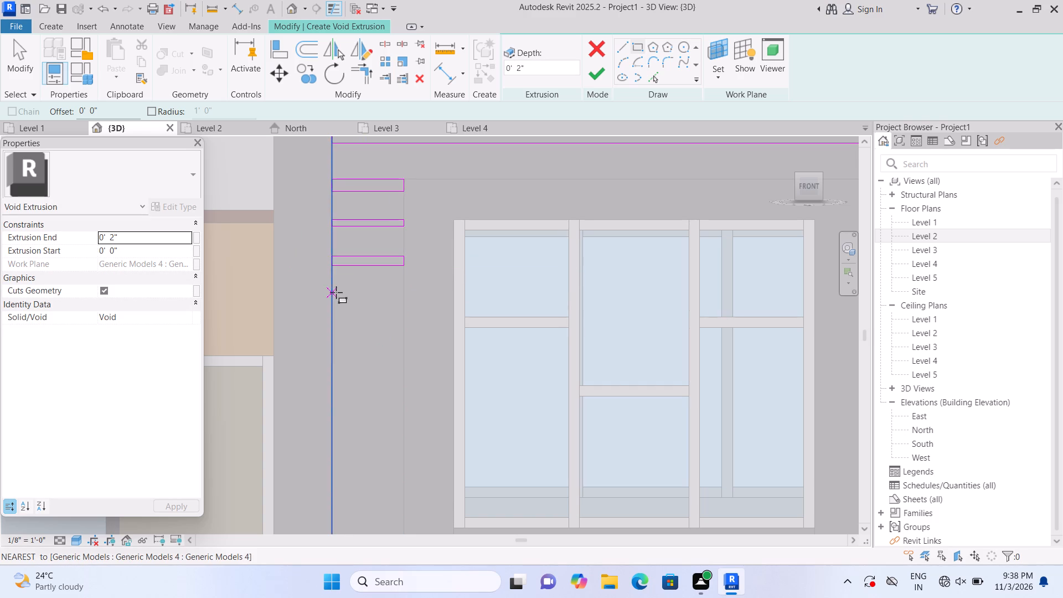
click(405, 301)
key(Escape)
Sketch a fifth rectangle about 2 1/4" high across the frame's left leg, one similar gap below the fourth.
middle_drag(350, 366, 343, 309)
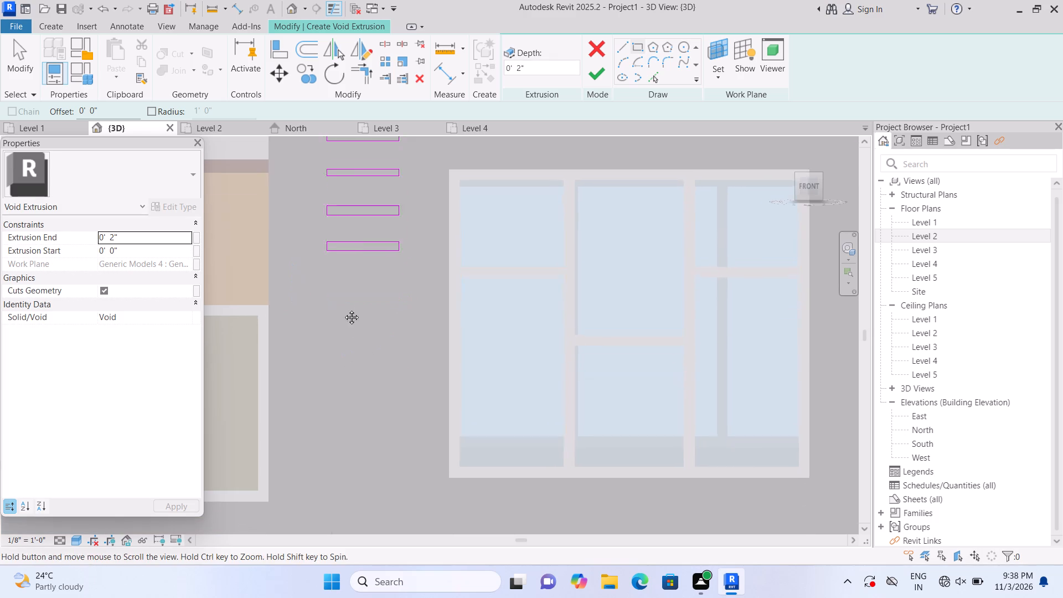
middle_drag(343, 309, 343, 306)
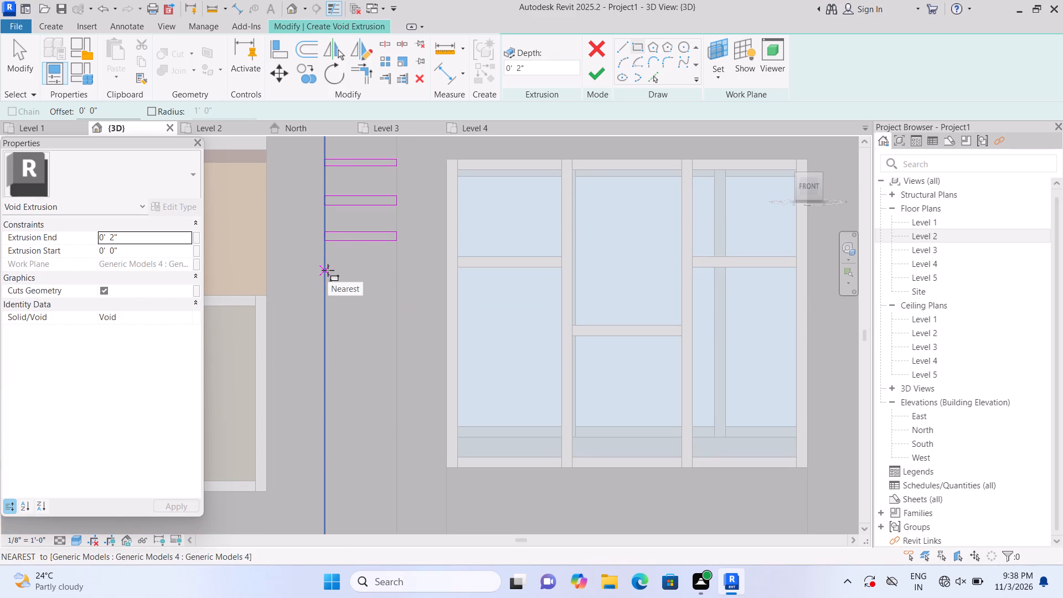
double_click(328, 270)
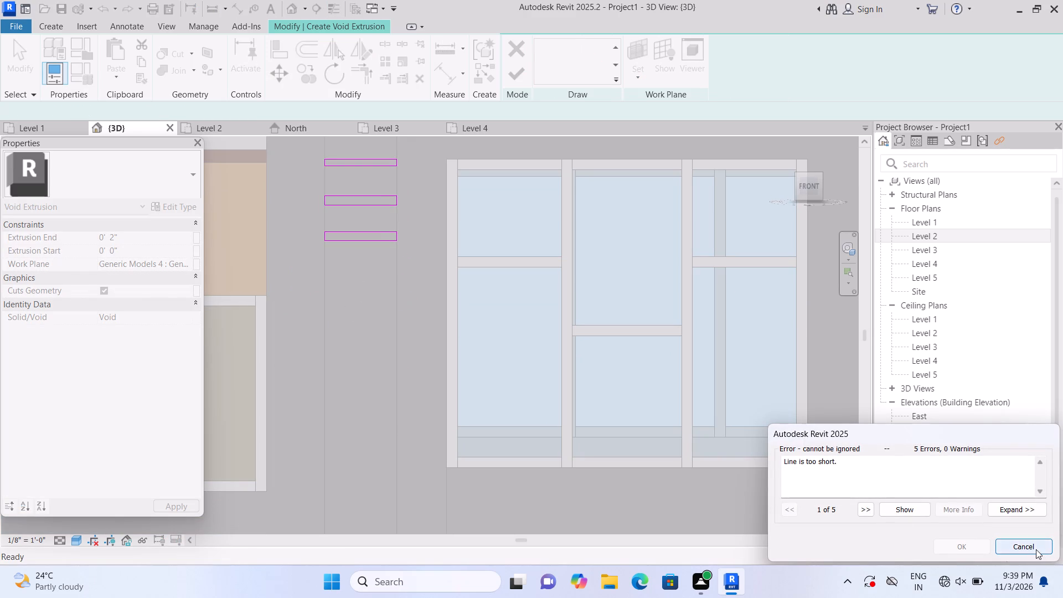
double_click(1036, 549)
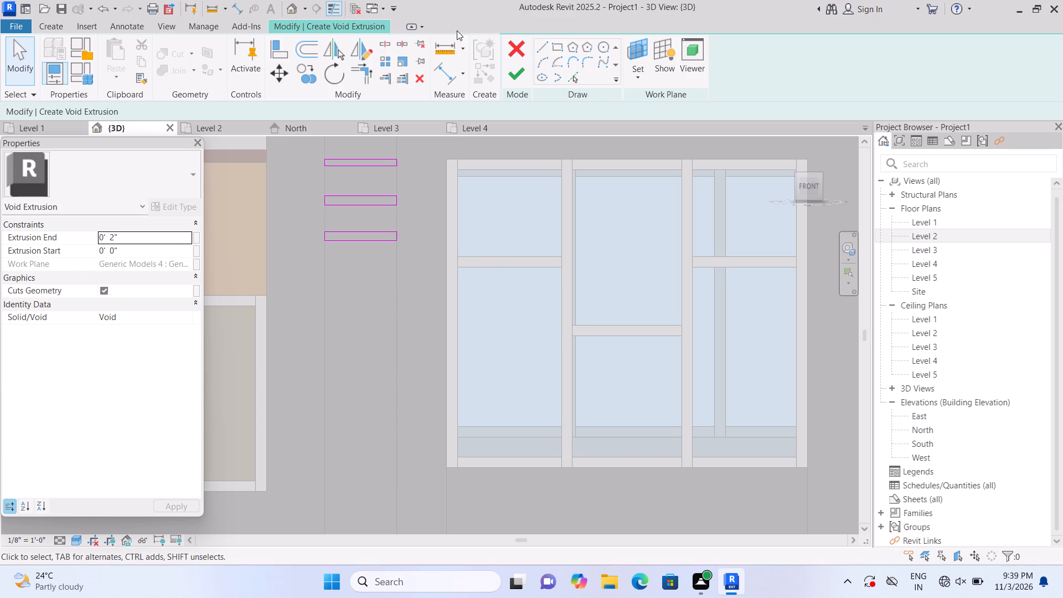
click(554, 49)
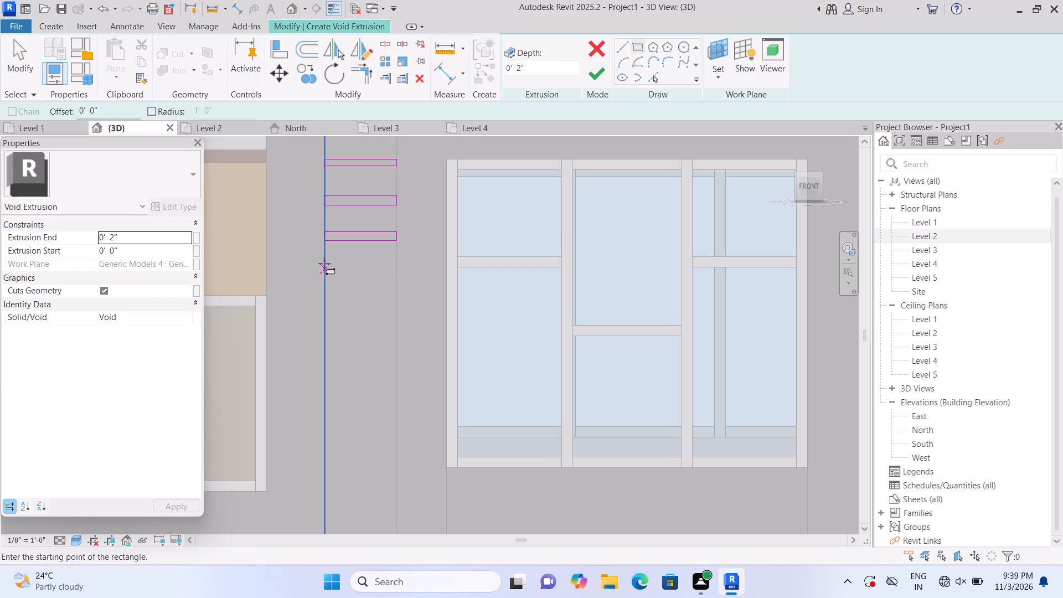
click(324, 264)
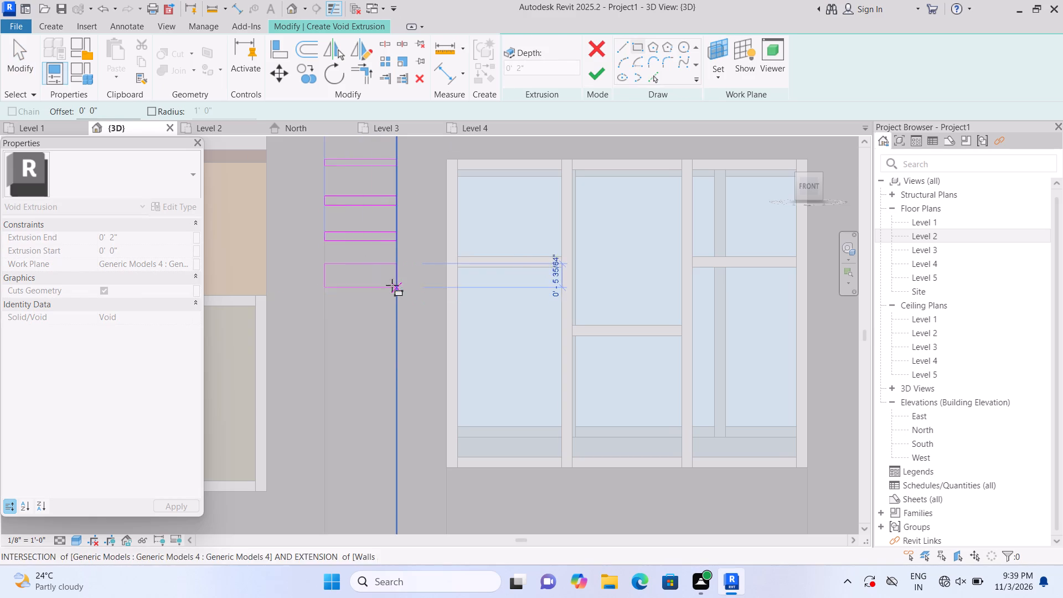
click(392, 273)
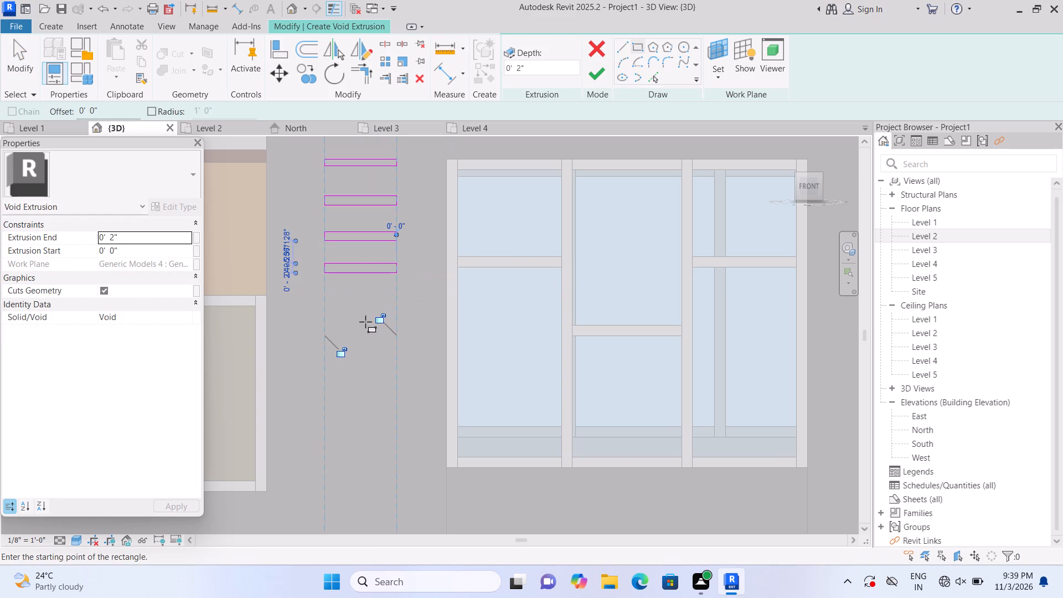
key(Escape)
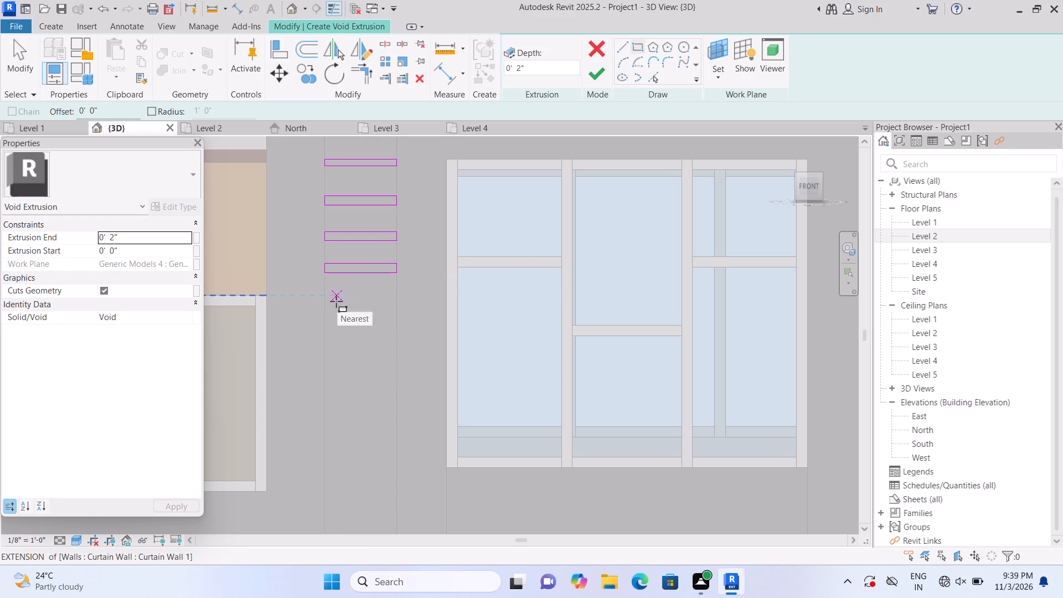
Sketch a sixth rectangle about 2 1/4" high across the frame's left leg, at the same spacing below the fifth.
double_click(327, 303)
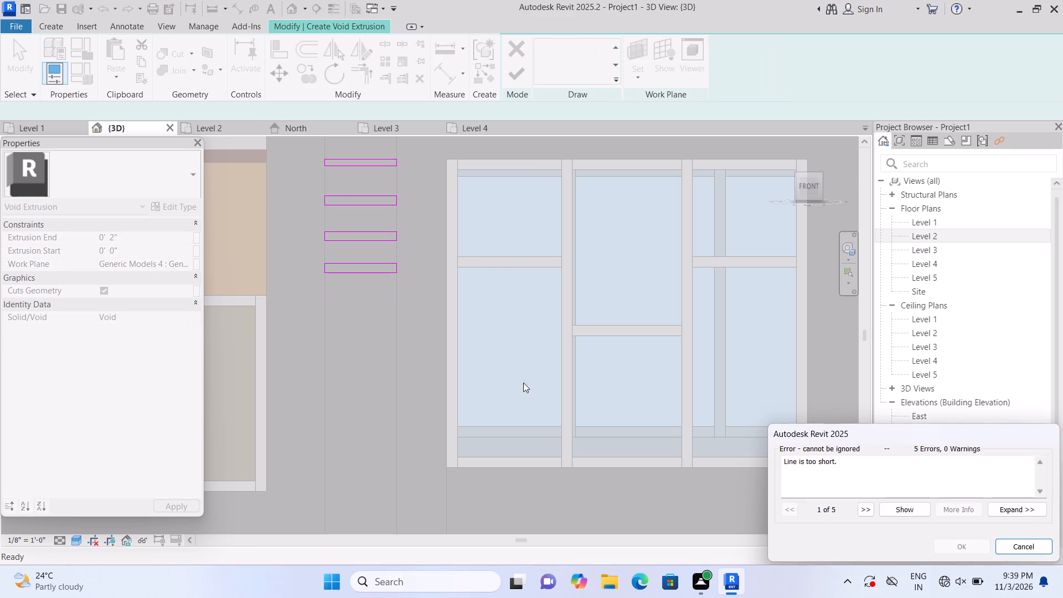
click(1008, 549)
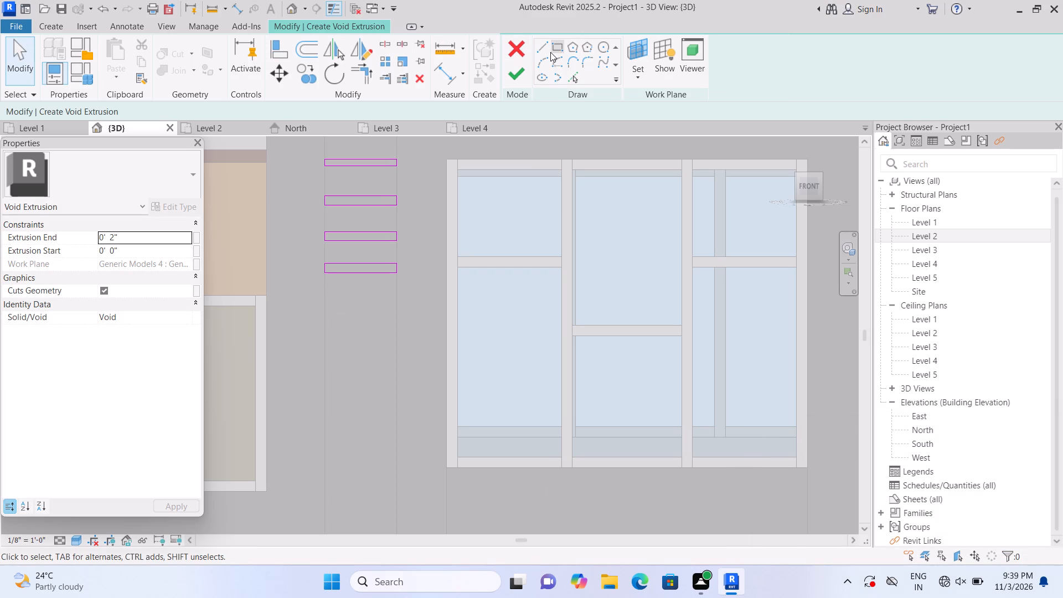
click(550, 52)
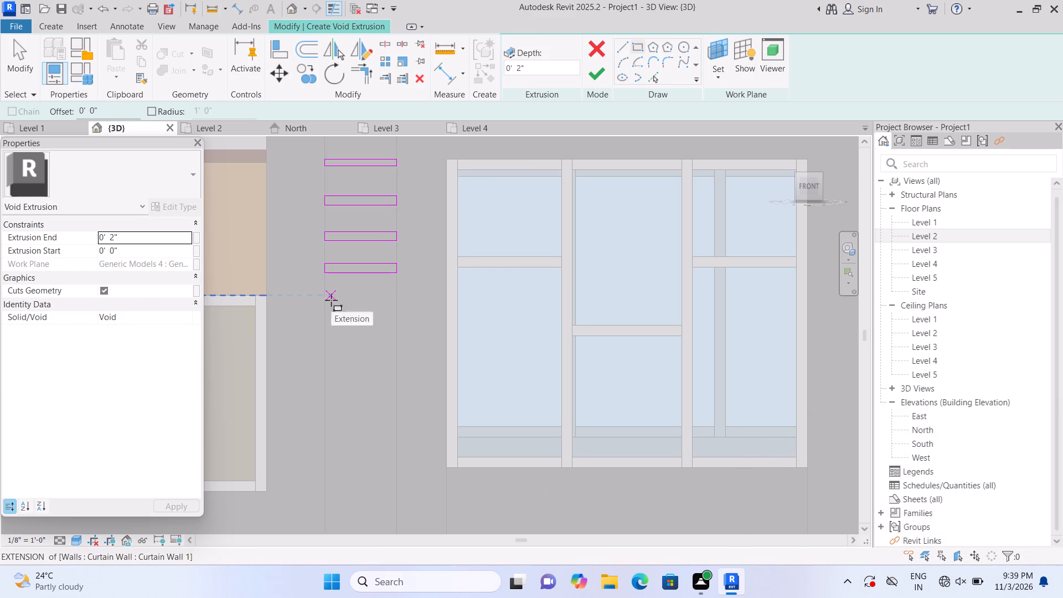
click(329, 300)
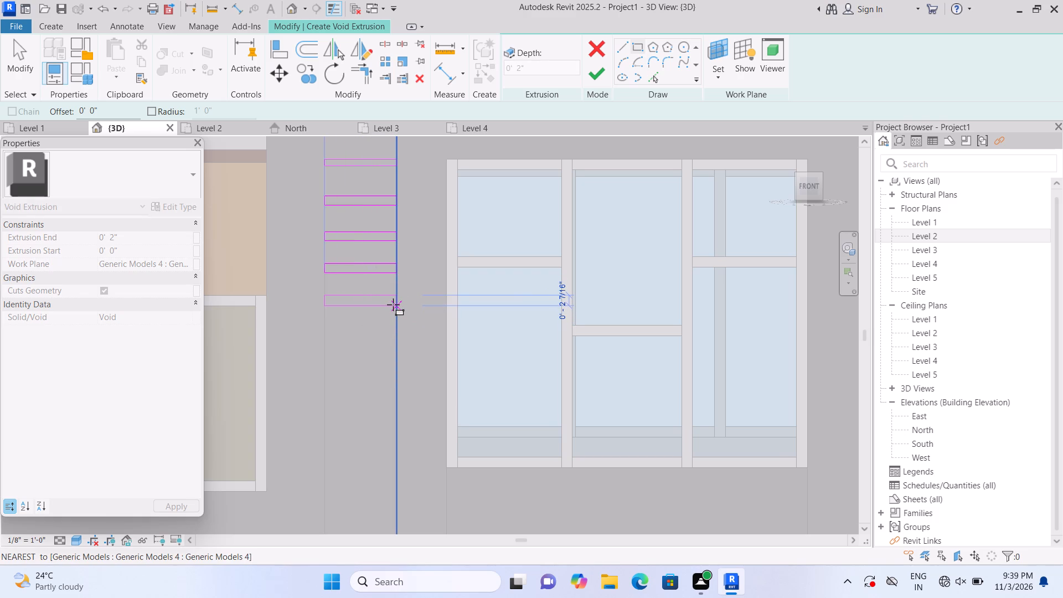
click(393, 305)
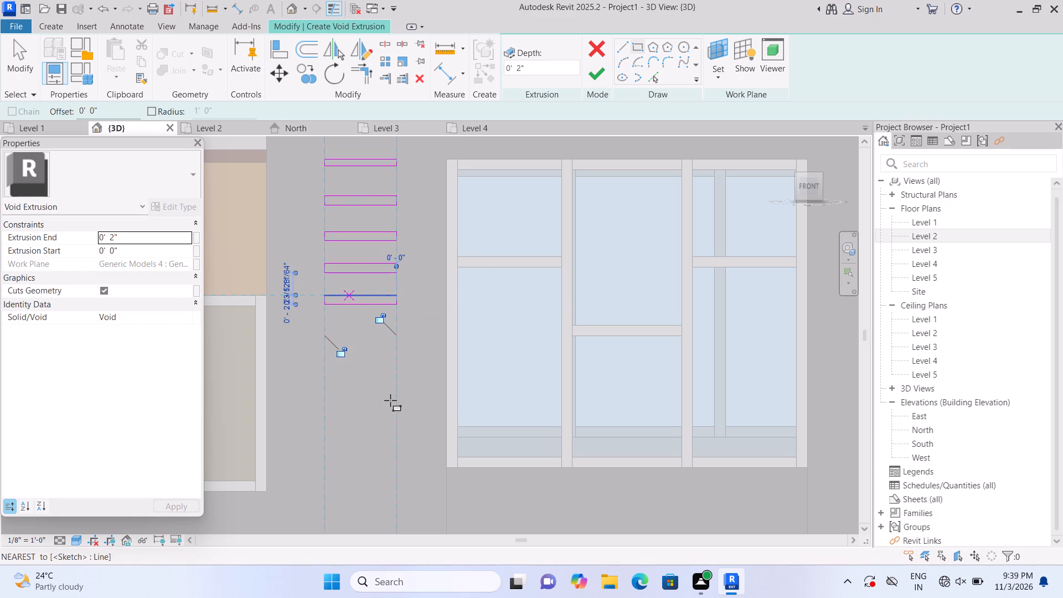
middle_drag(386, 398, 370, 328)
key(Escape)
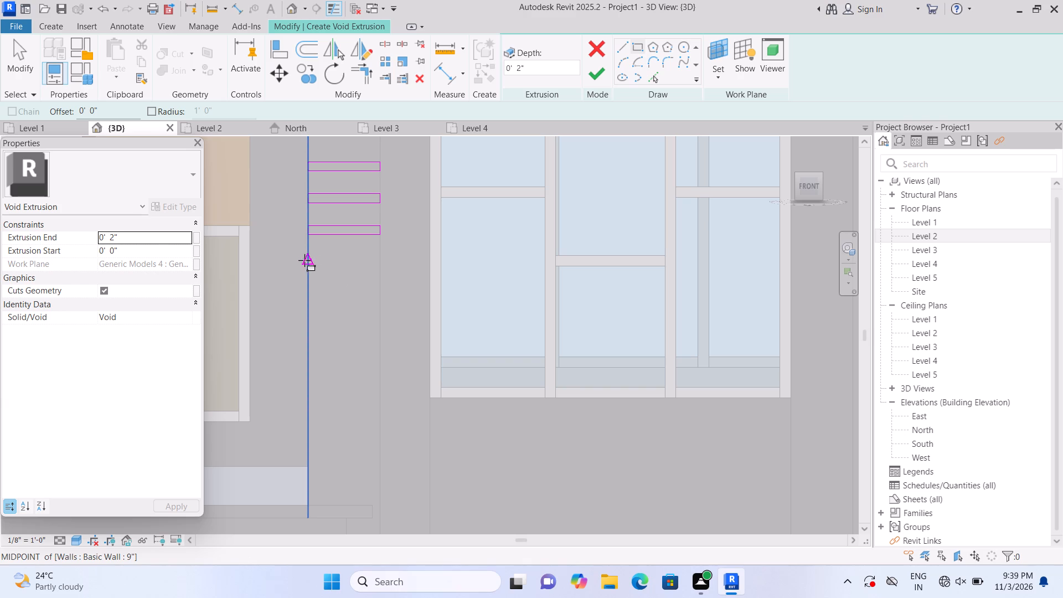
Sketch a seventh and an eighth rectangle about 2 1/4" high across the frame's left leg, continuing the even spacing downward.
click(308, 259)
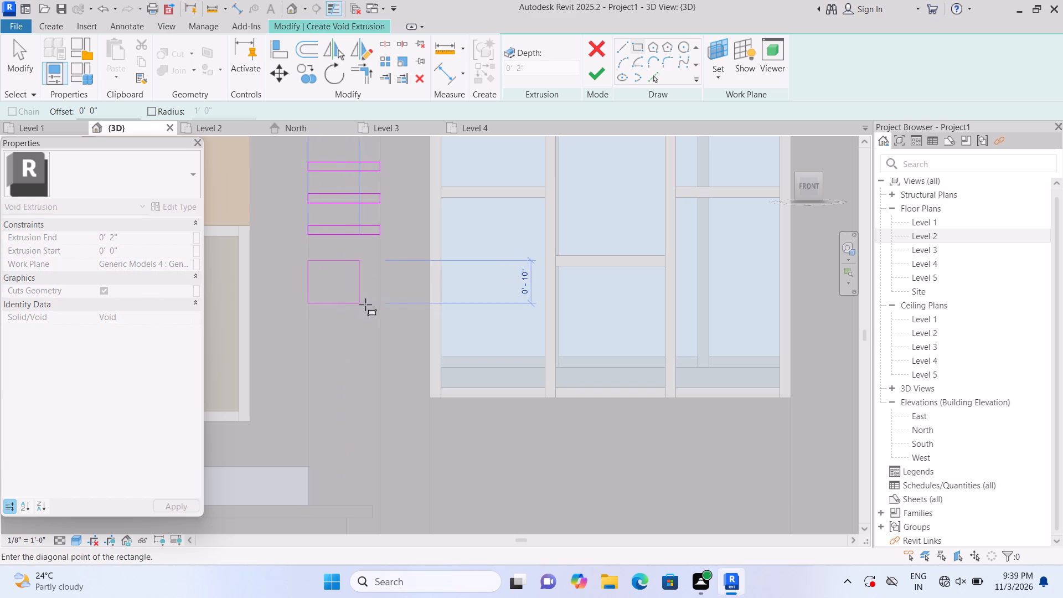
click(380, 270)
key(Escape)
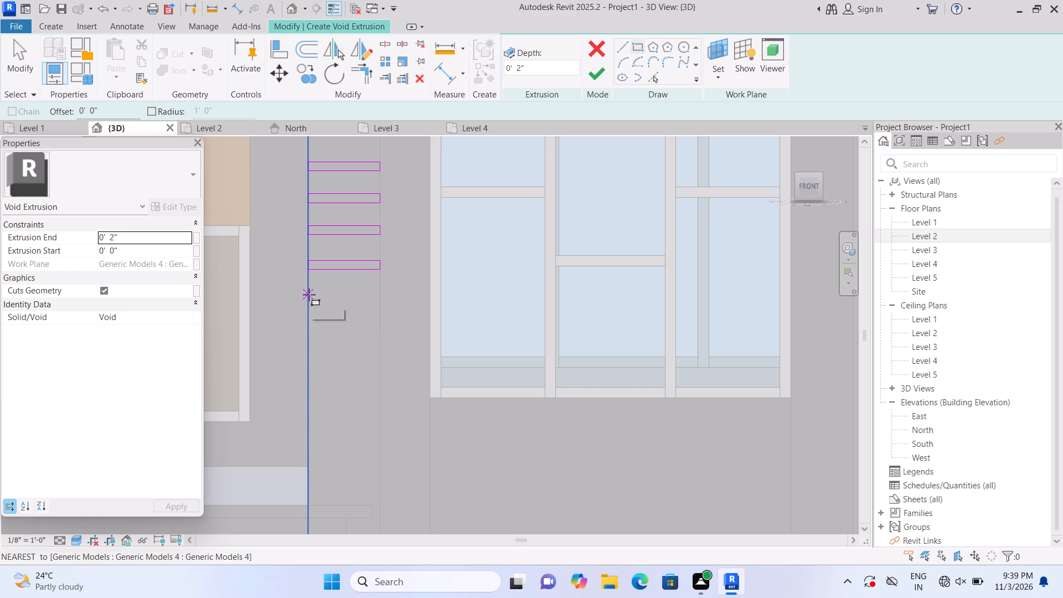
click(309, 295)
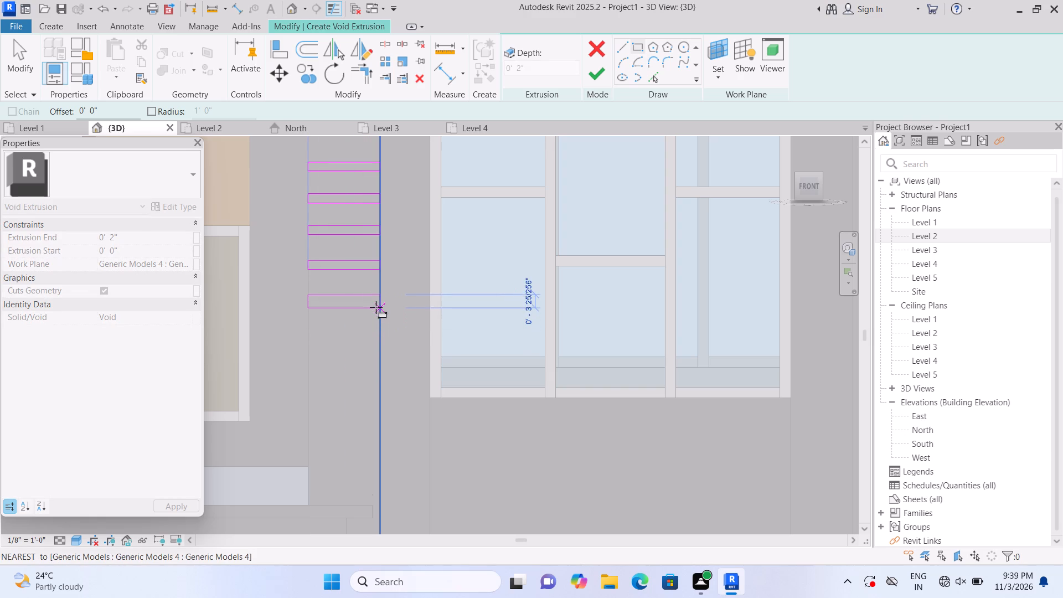
click(374, 304)
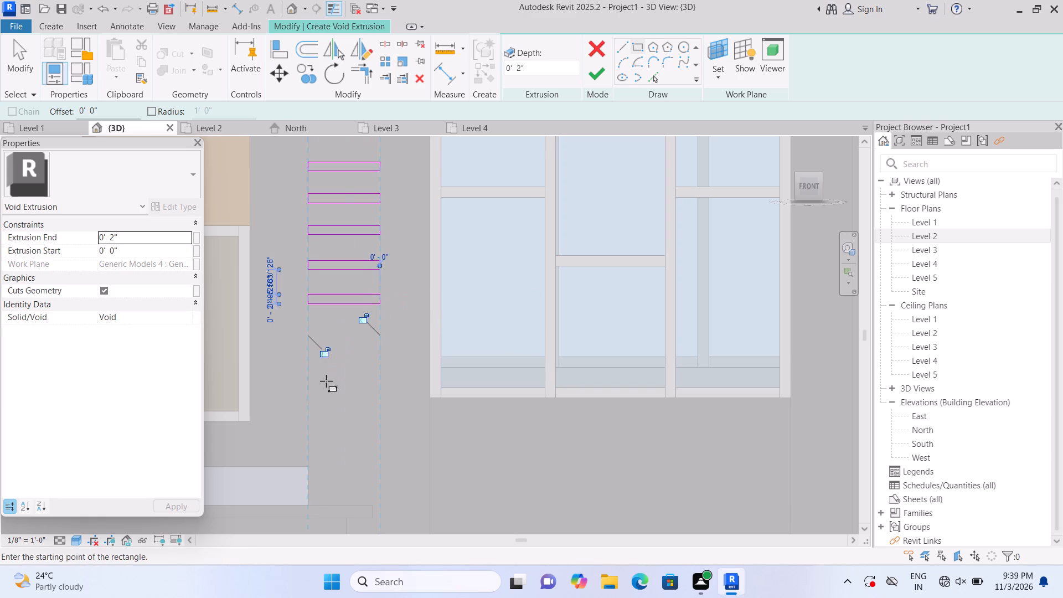
key(Escape)
Sketch a ninth thin rectangle across the full width of the frame's left leg, one similar gap below the eighth.
scroll(312, 374, down, 3)
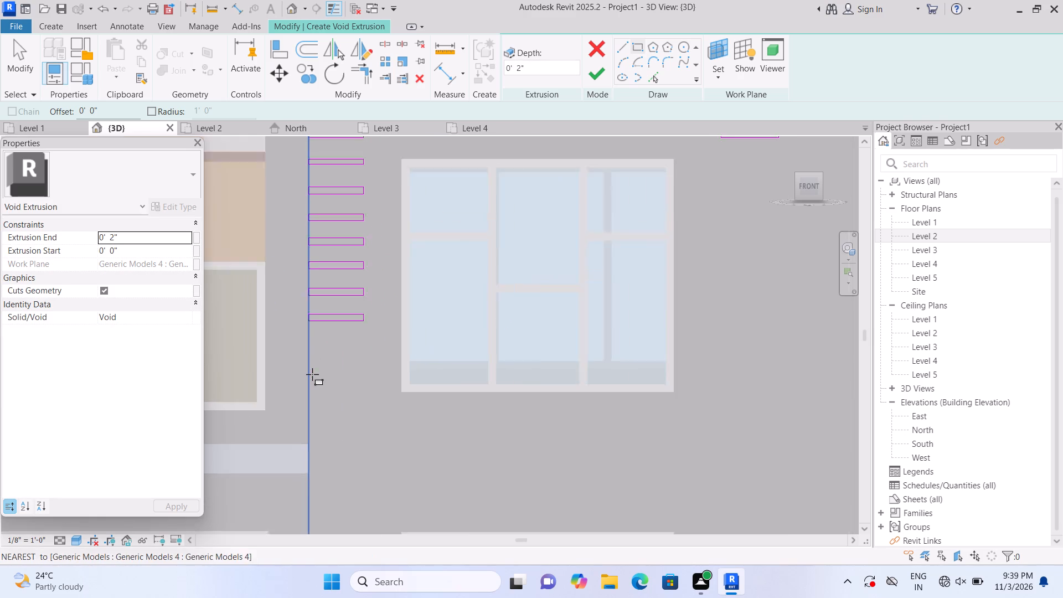
middle_drag(319, 397, 311, 337)
scroll(306, 335, up, 2)
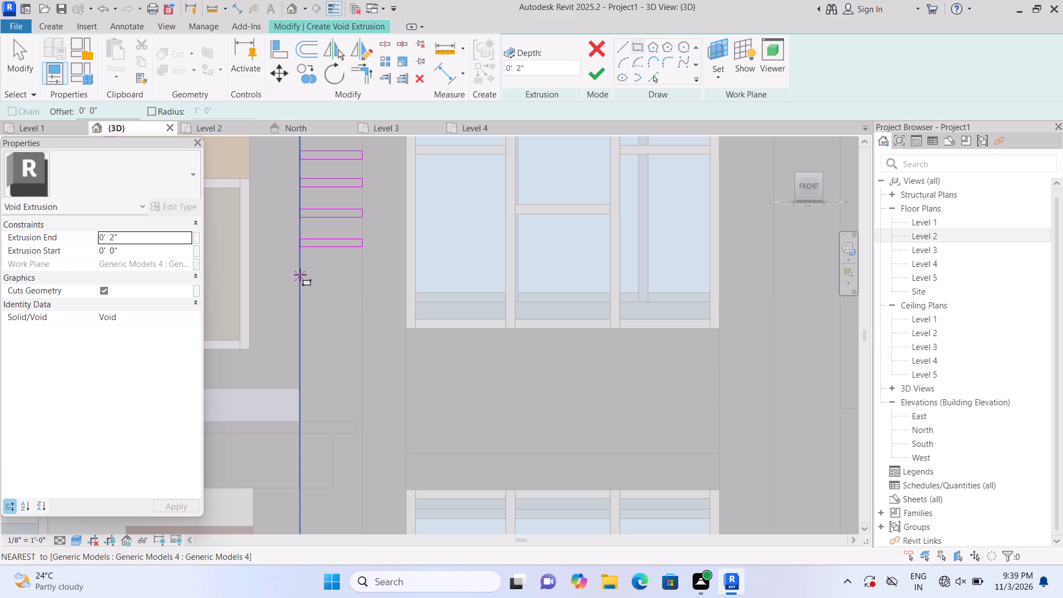
click(300, 274)
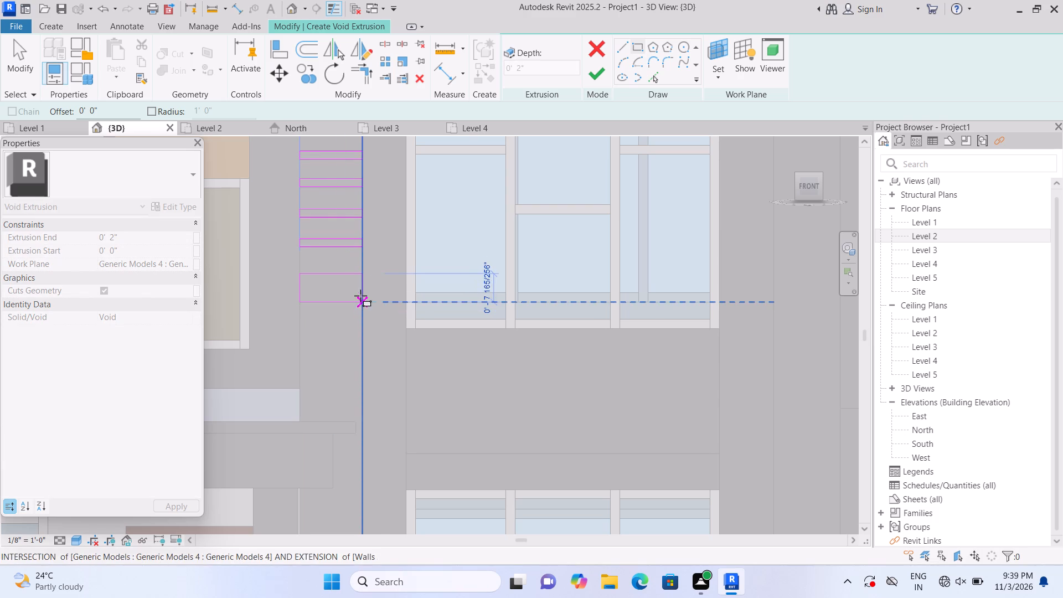
click(358, 281)
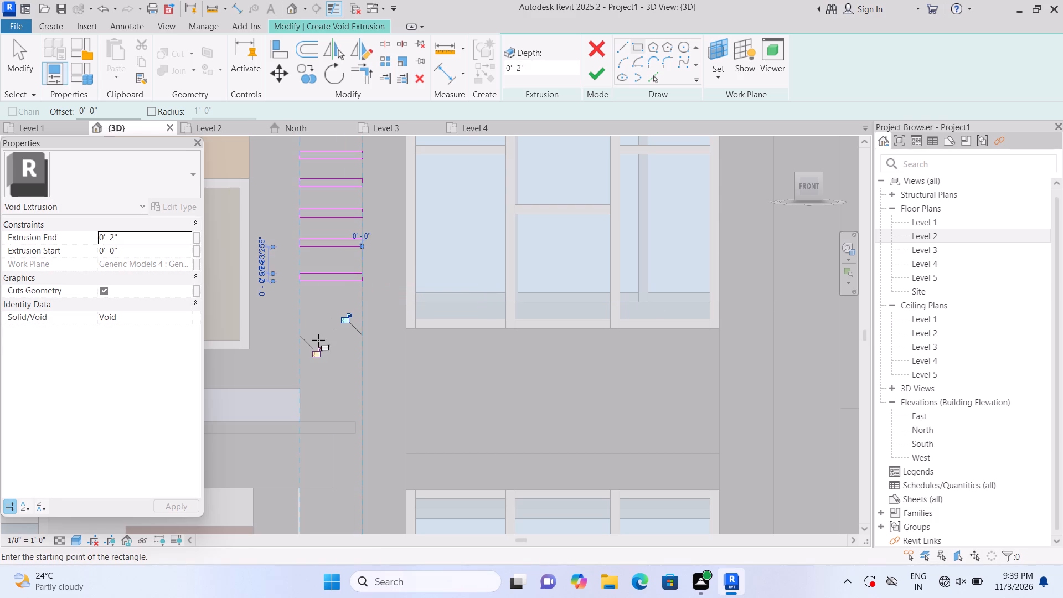
key(Escape)
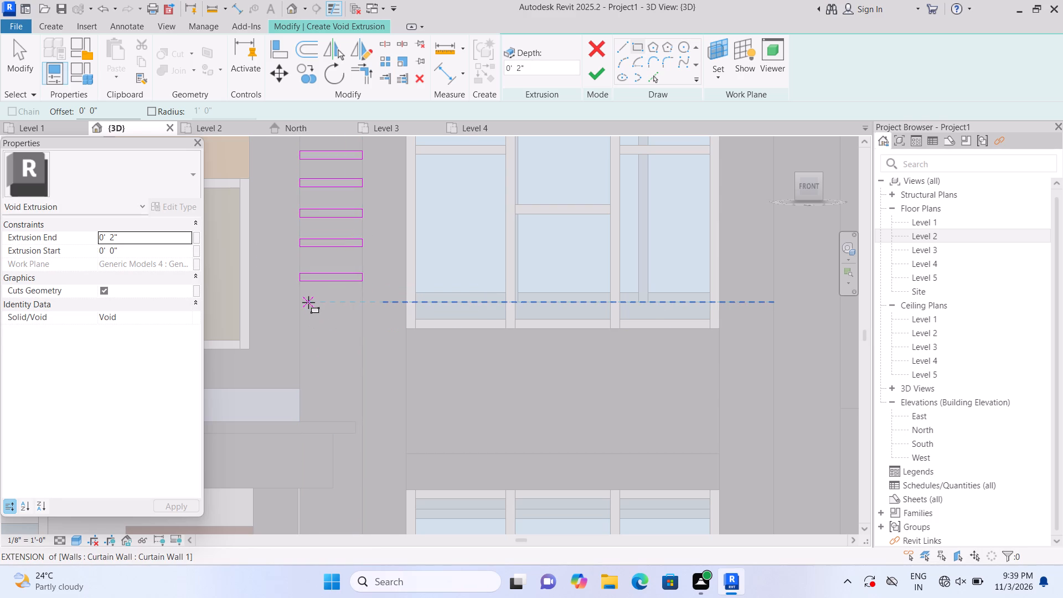
Sketch a tenth thin rectangle across the frame's left leg below the ninth, just above the level of the upper window's bottom edge.
double_click(299, 305)
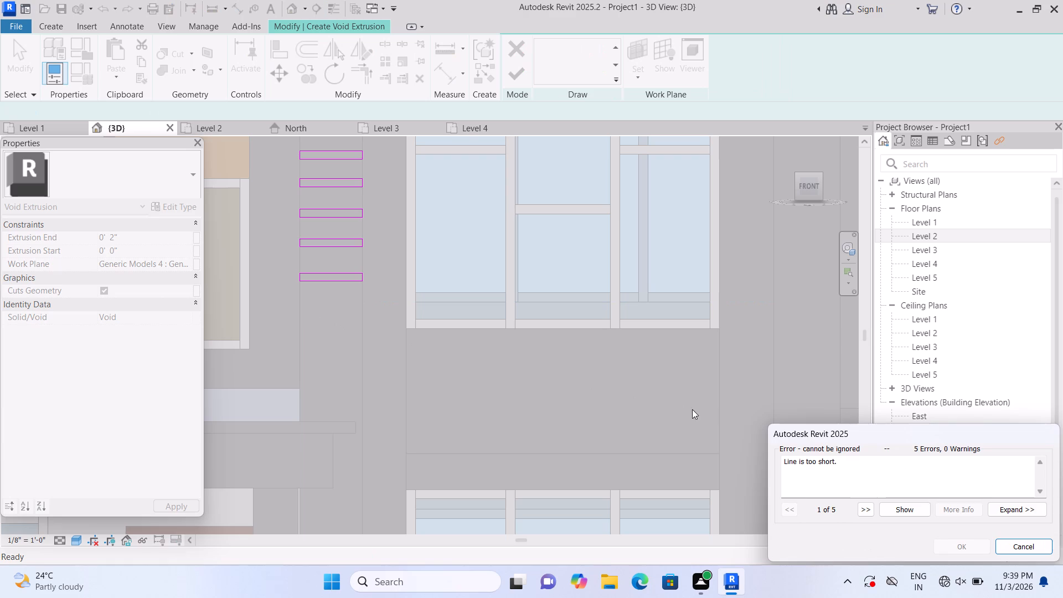
double_click(1008, 544)
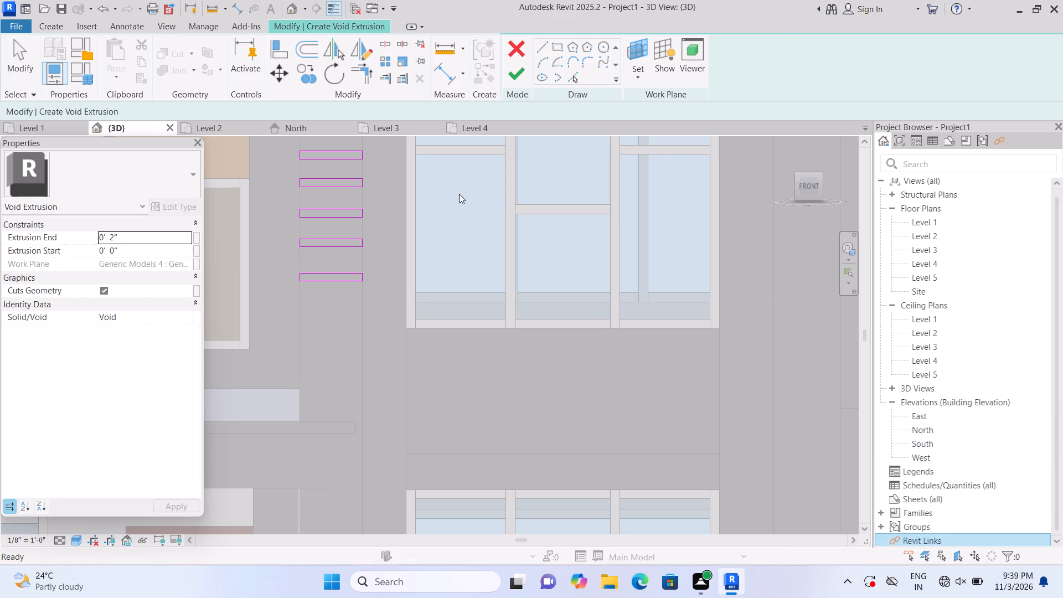
click(560, 47)
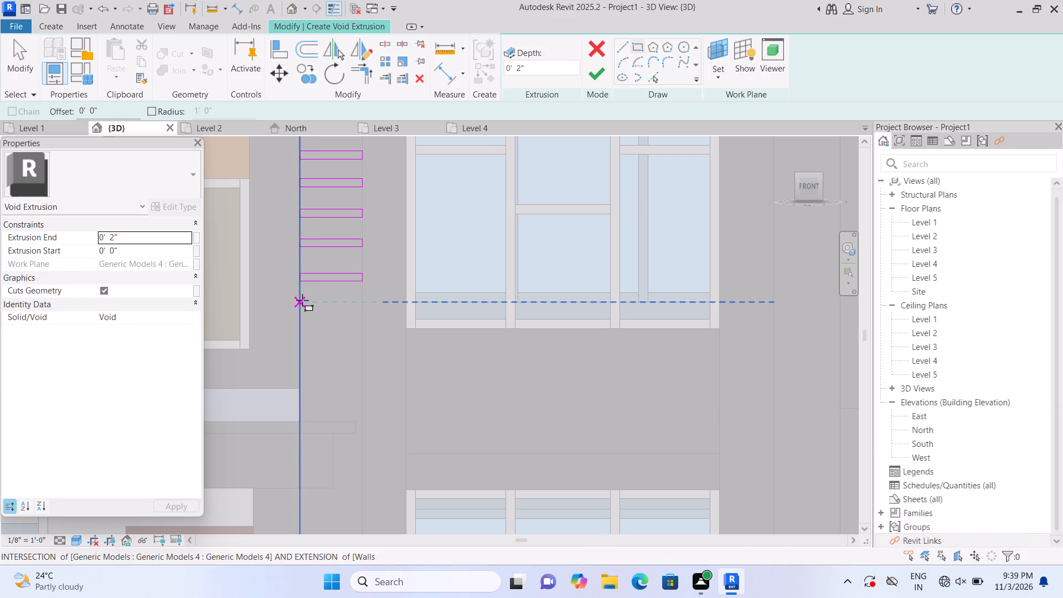
click(302, 303)
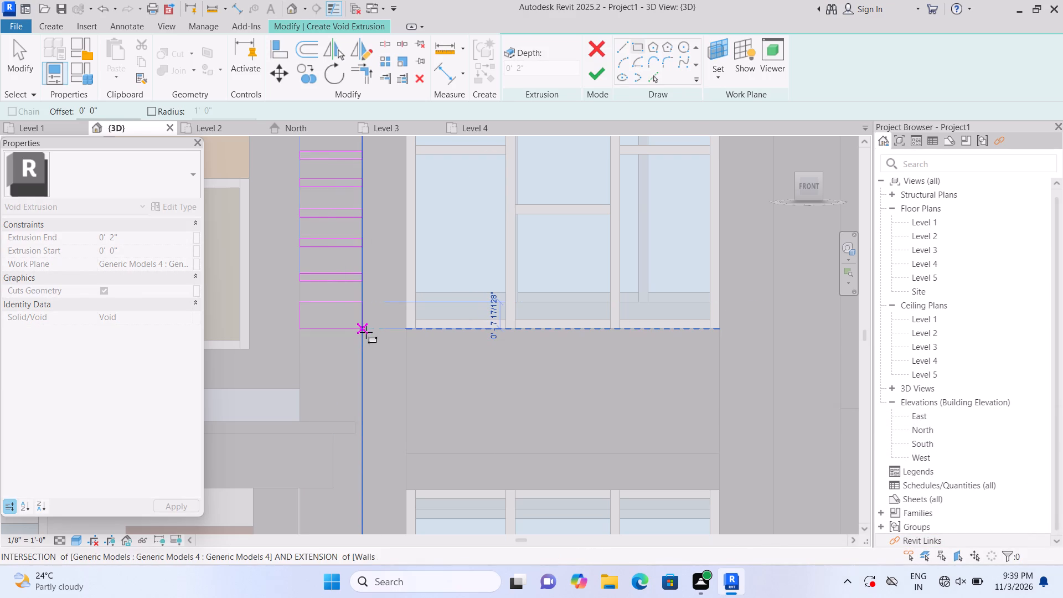
click(364, 312)
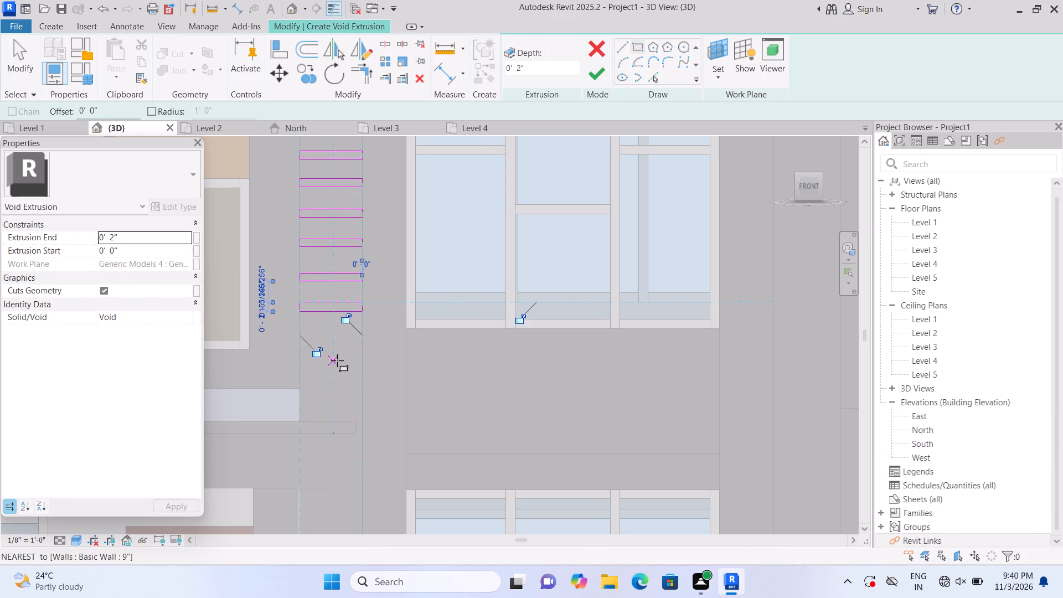
key(Escape)
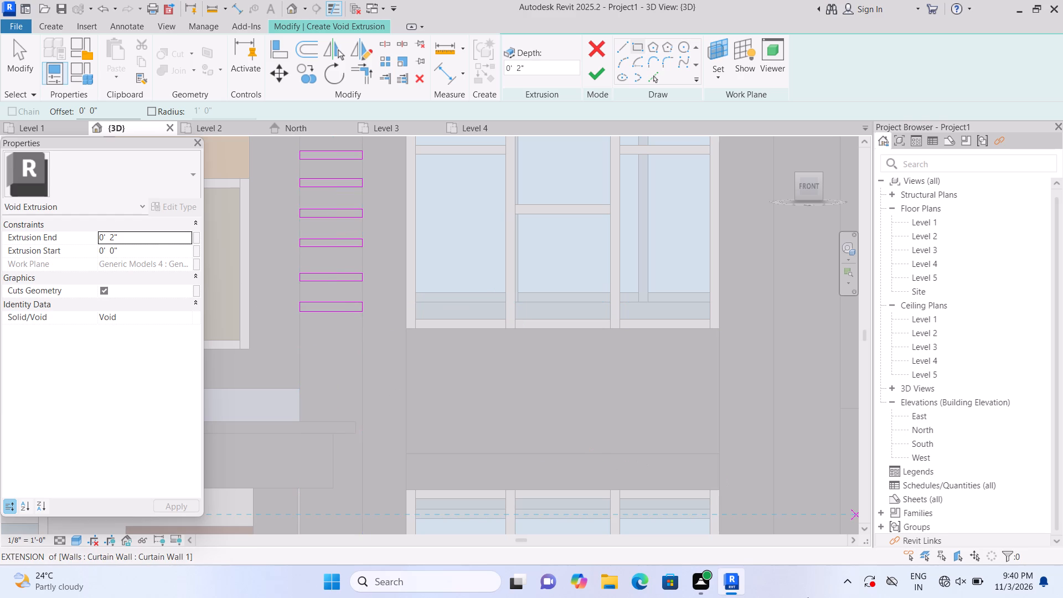
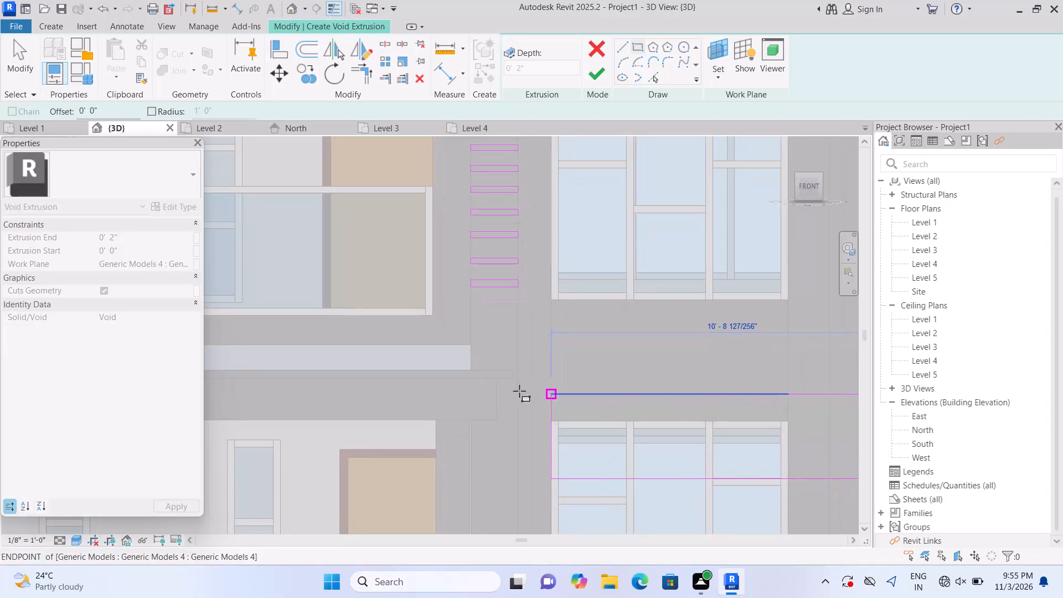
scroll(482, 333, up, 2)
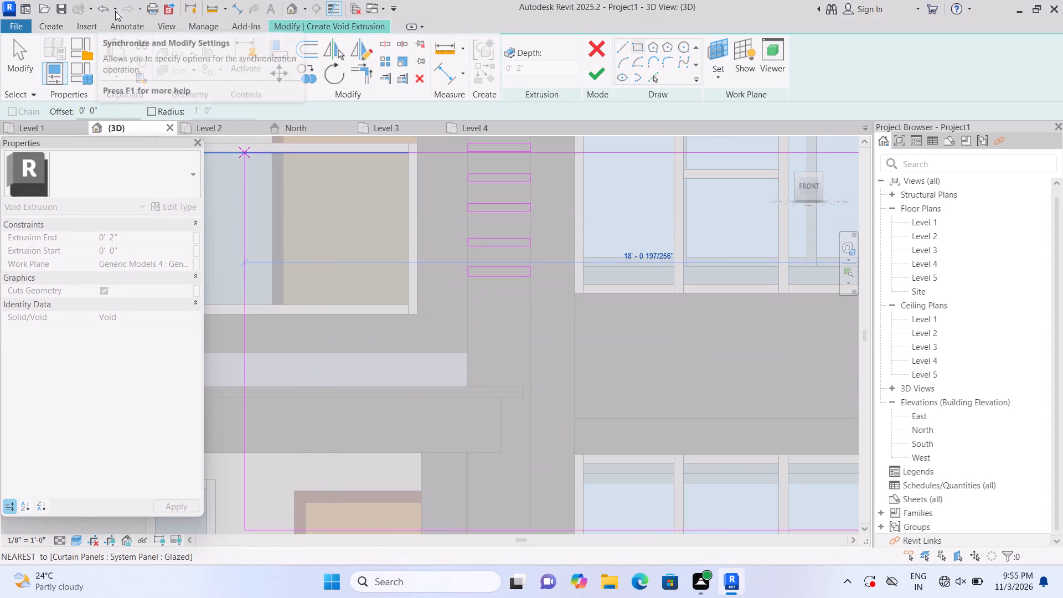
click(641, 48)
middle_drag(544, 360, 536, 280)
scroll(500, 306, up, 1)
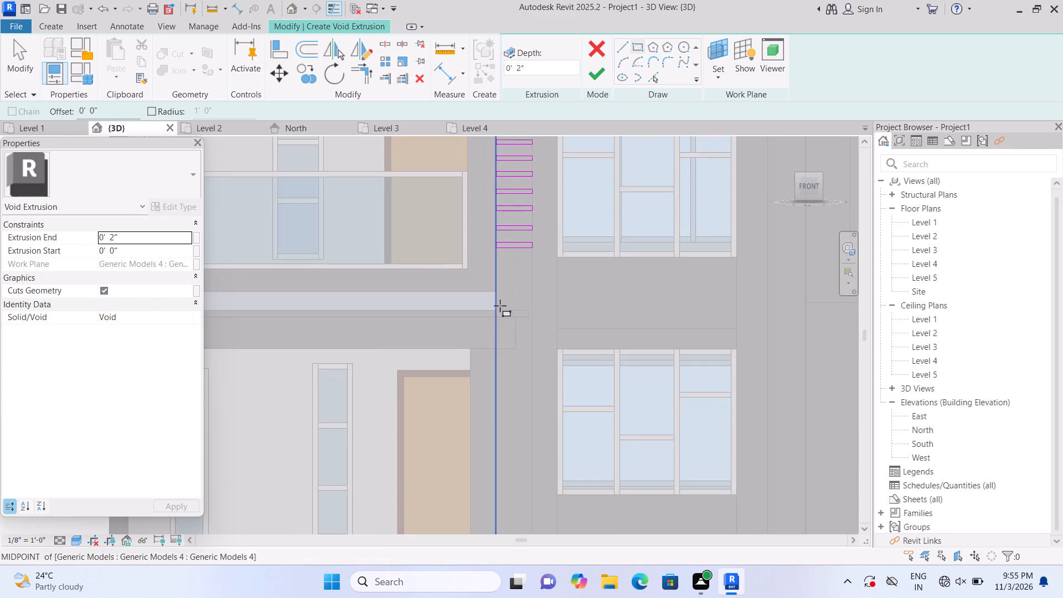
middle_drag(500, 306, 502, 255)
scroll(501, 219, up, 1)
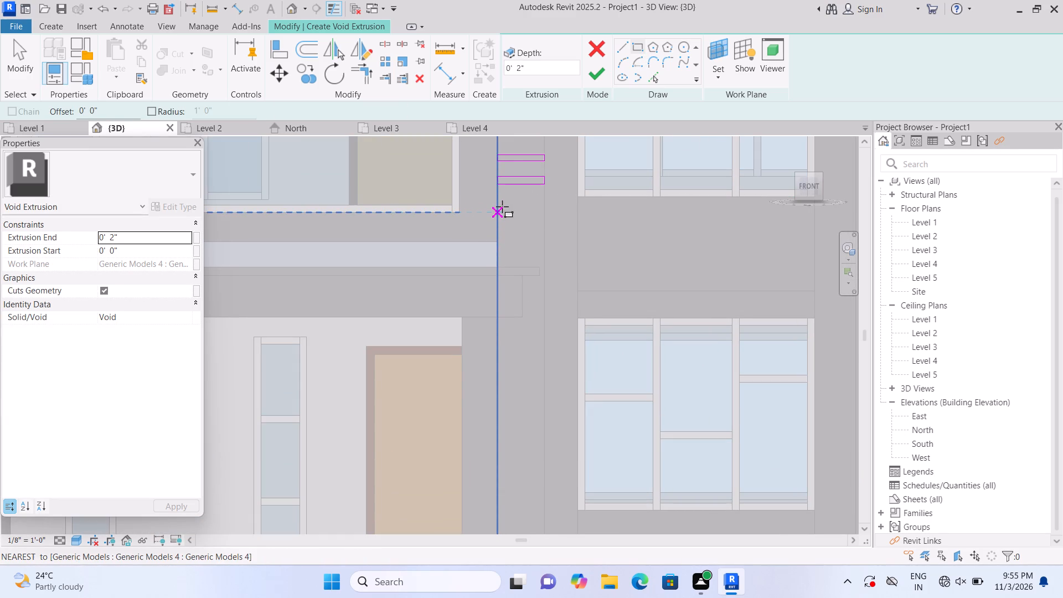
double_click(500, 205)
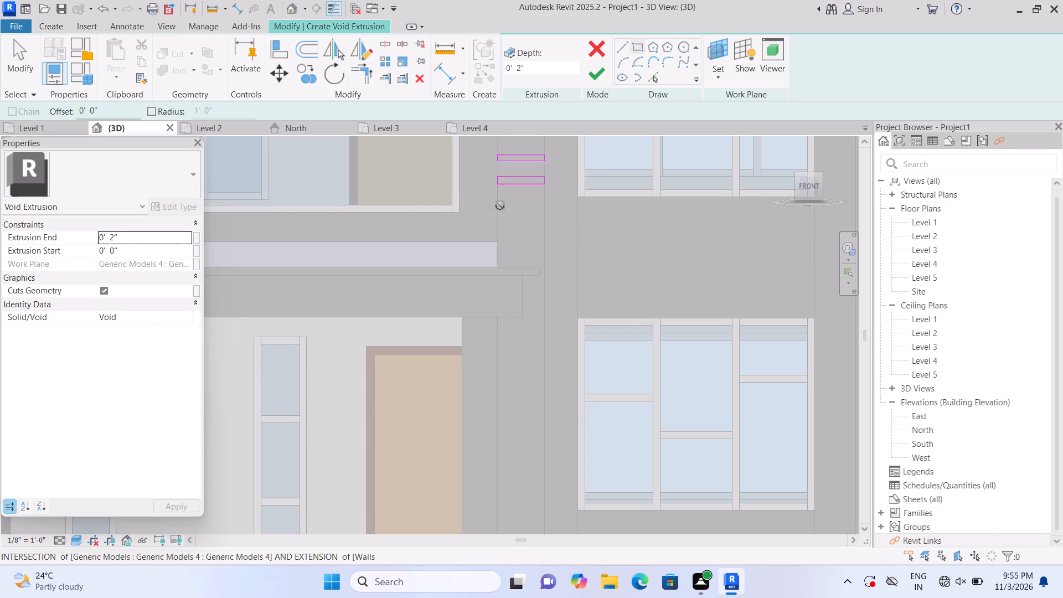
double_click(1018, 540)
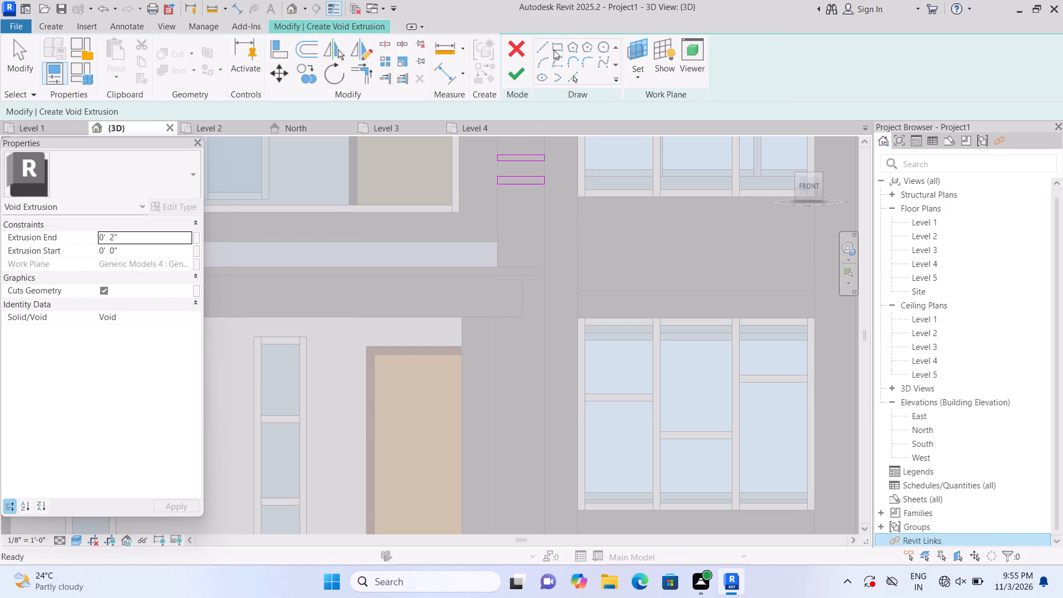
Sketch an eleventh rectangle about 2 3/8" high and a similar twelfth across the frame's left leg, continuing the even spacing downward.
click(554, 50)
scroll(501, 204, up, 1)
click(499, 203)
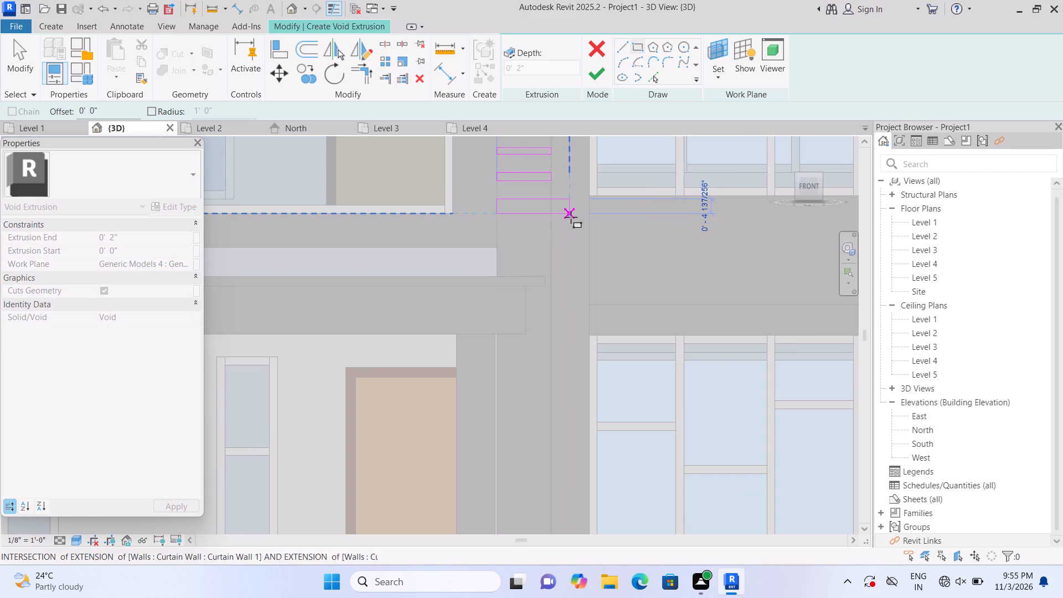
scroll(548, 217, up, 2)
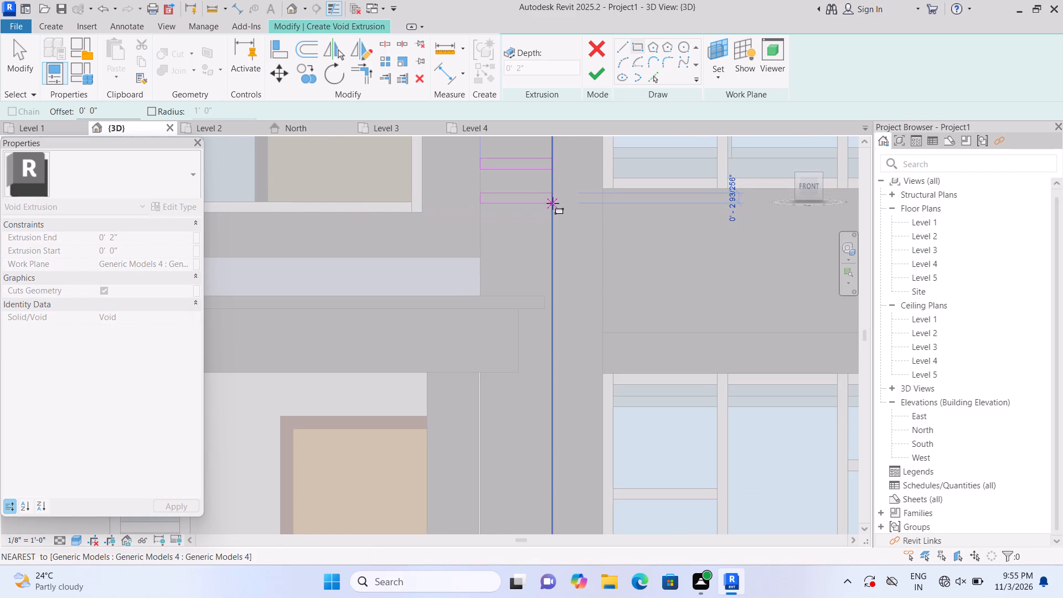
click(553, 203)
key(Escape)
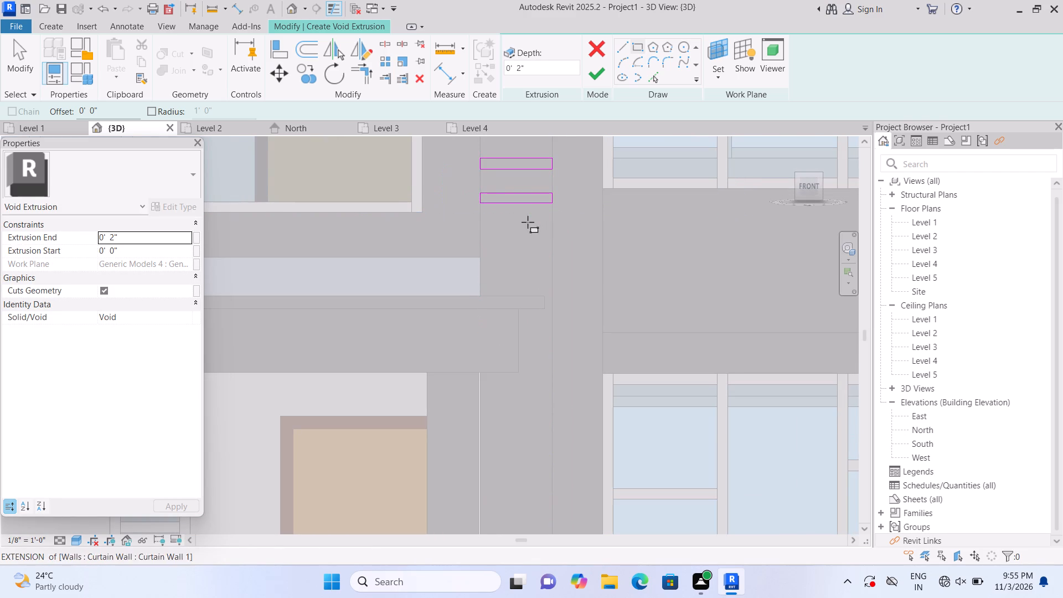
click(486, 226)
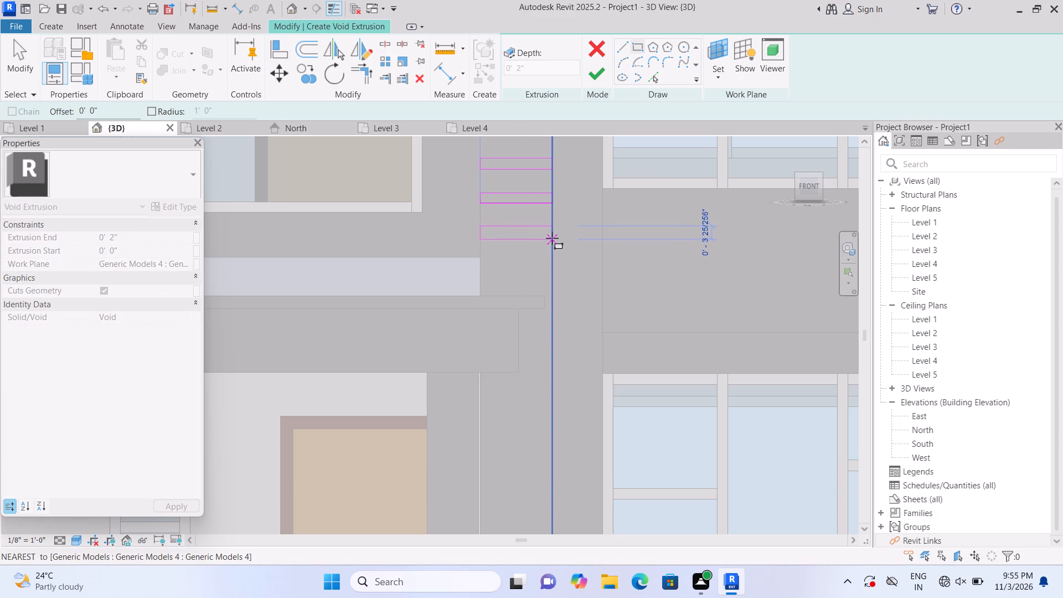
double_click(552, 237)
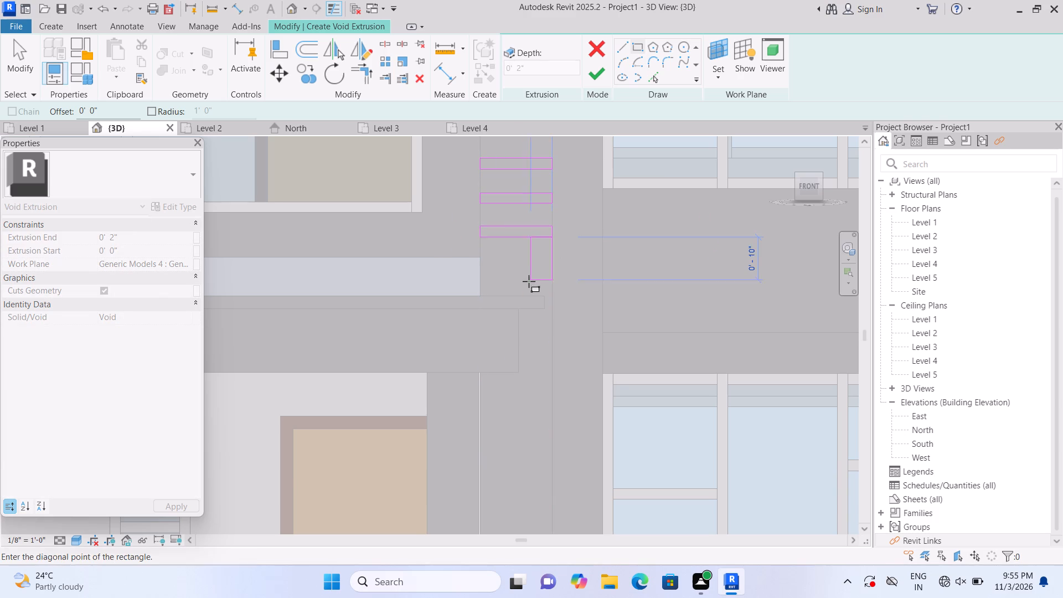
key(Escape)
Sketch a thirteenth and a fourteenth thin rectangle across the left leg, level with the adjoining light band's top and bottom edges.
middle_drag(527, 284, 525, 207)
scroll(525, 207, up, 1)
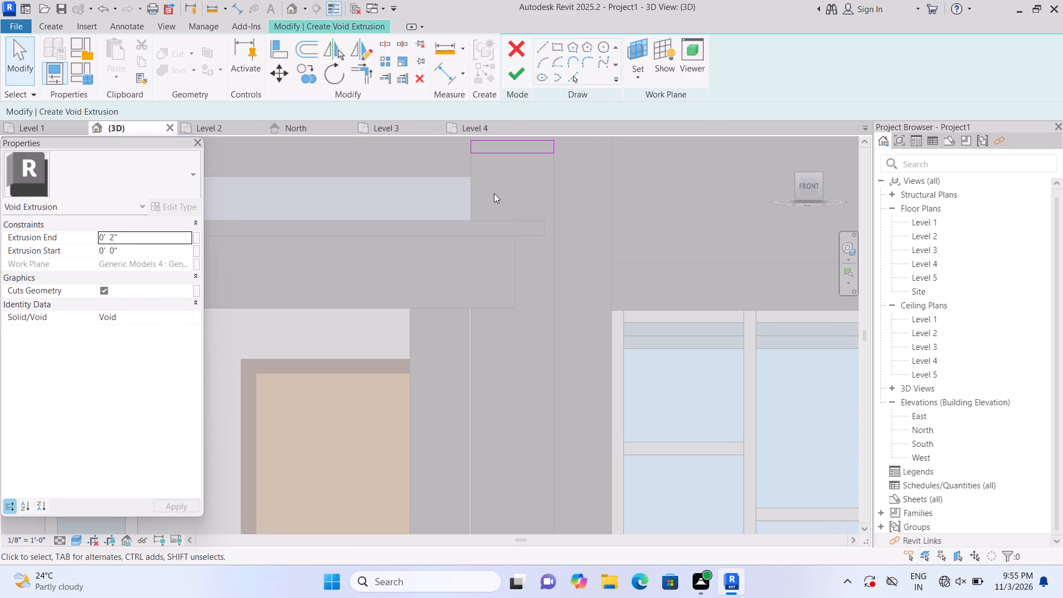
double_click(554, 47)
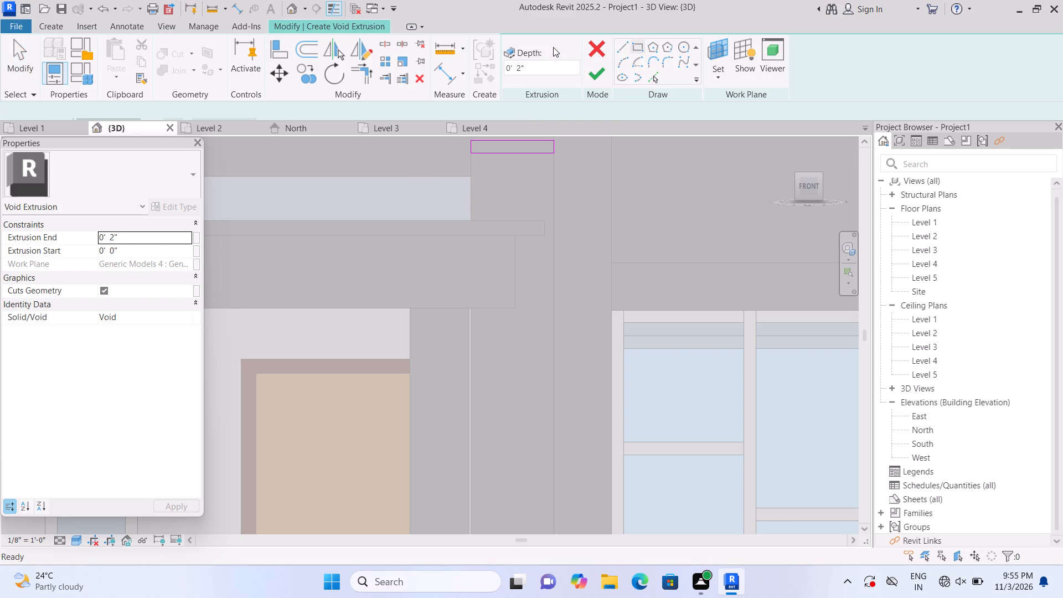
click(473, 178)
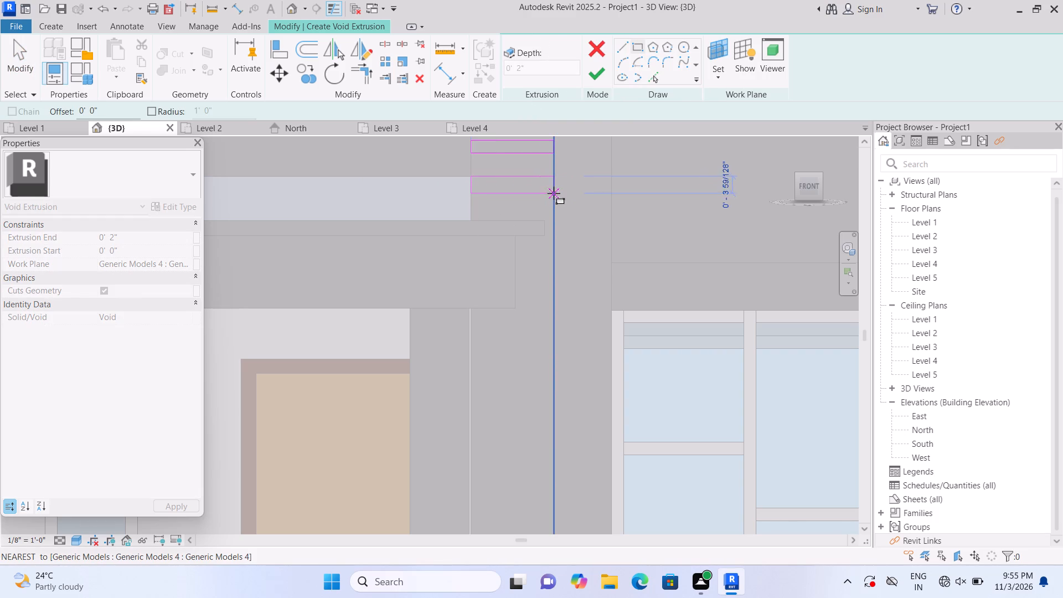
click(554, 185)
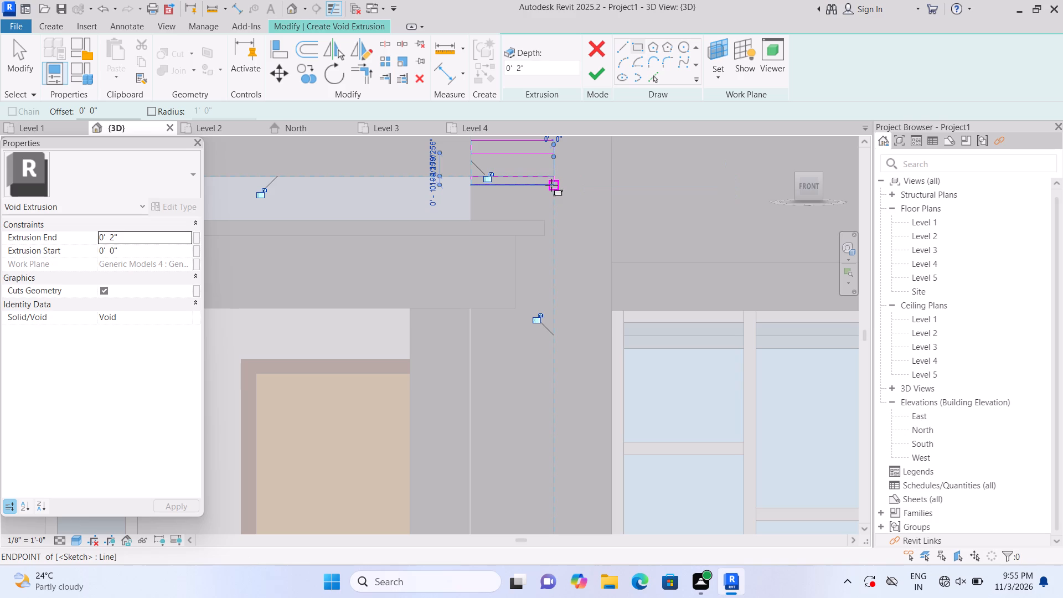
key(Escape)
middle_drag(530, 257, 514, 234)
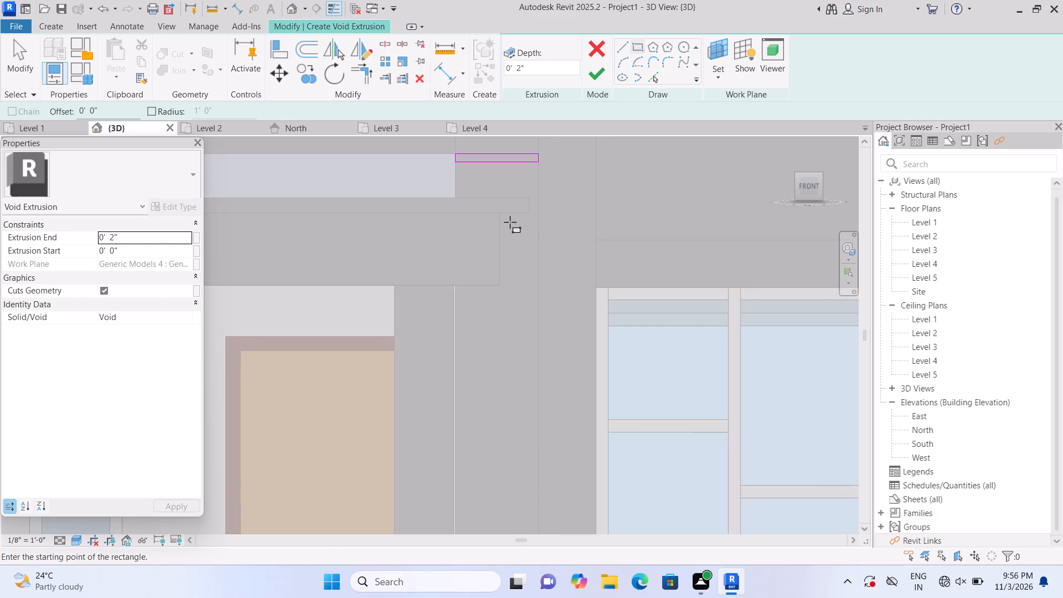
click(456, 194)
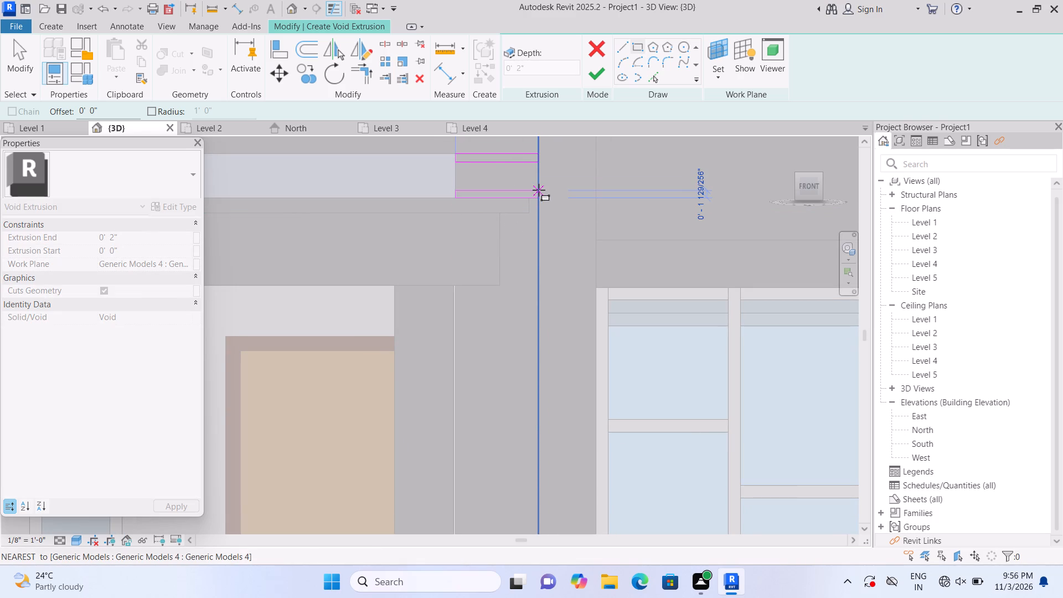
double_click(539, 190)
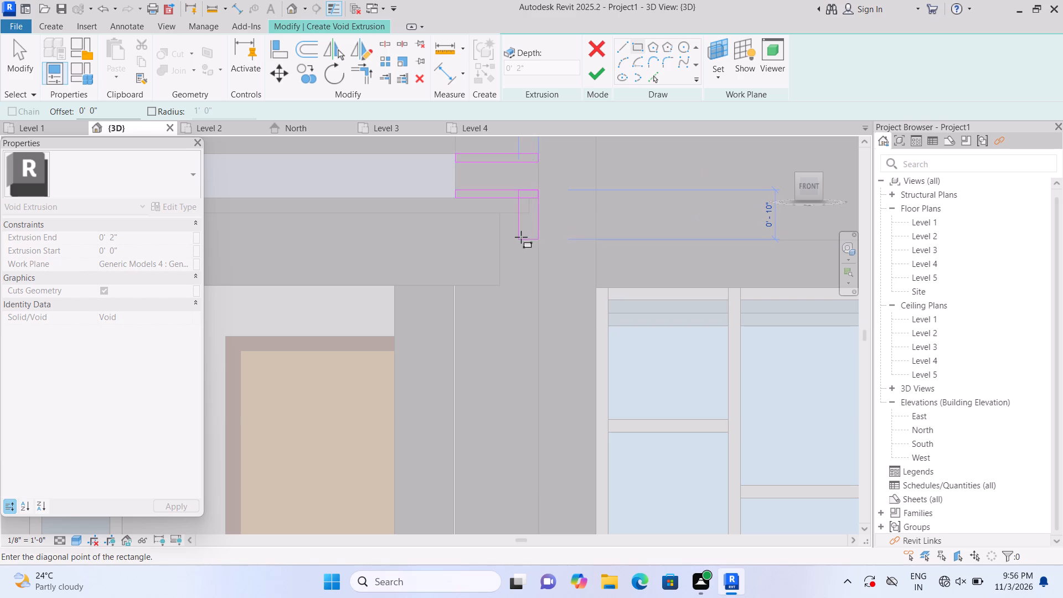
key(Escape)
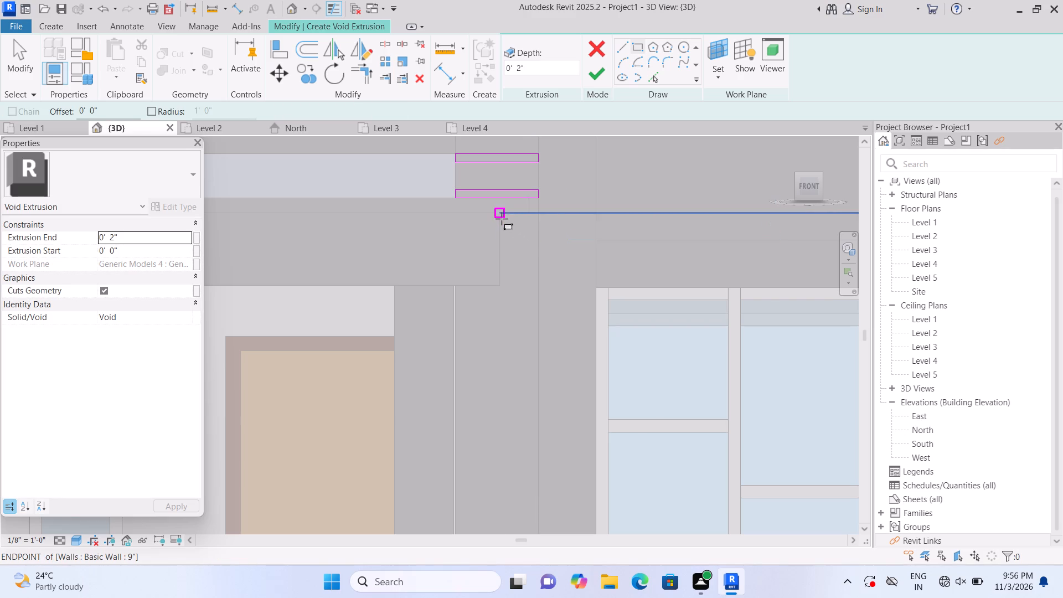
Sketch a fifteenth and a sixteenth thin rectangle below, spanning only from the end of the beam above the door to the leg's inner edge.
click(500, 217)
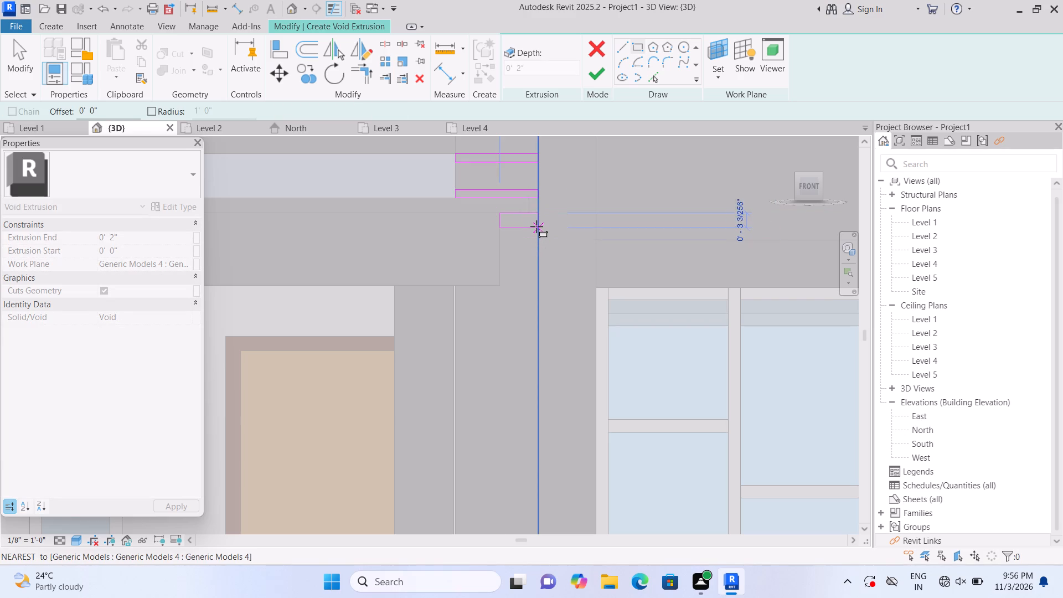
click(536, 219)
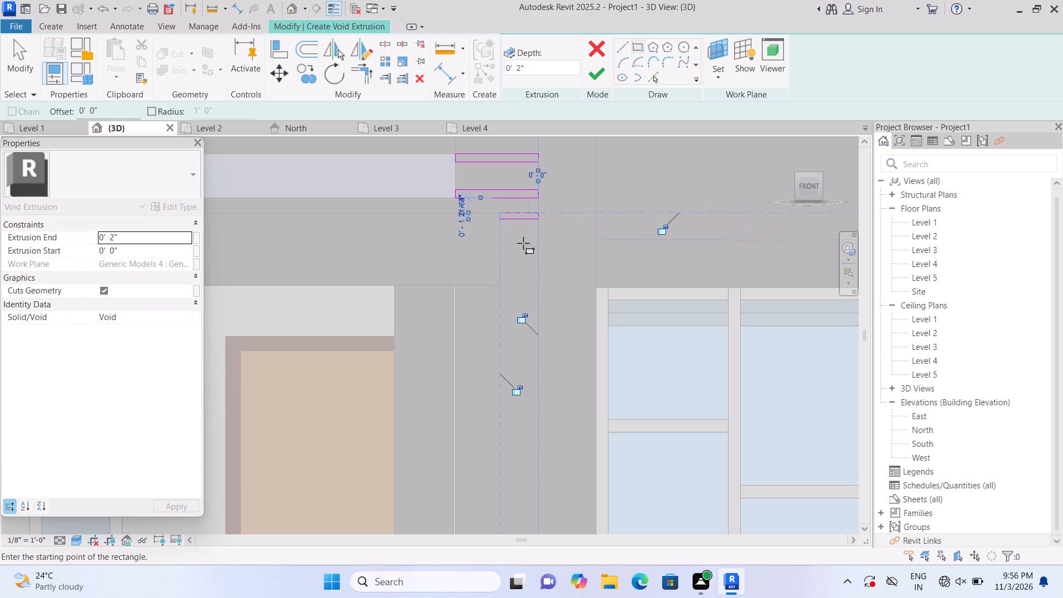
key(Escape)
middle_drag(524, 243, 520, 193)
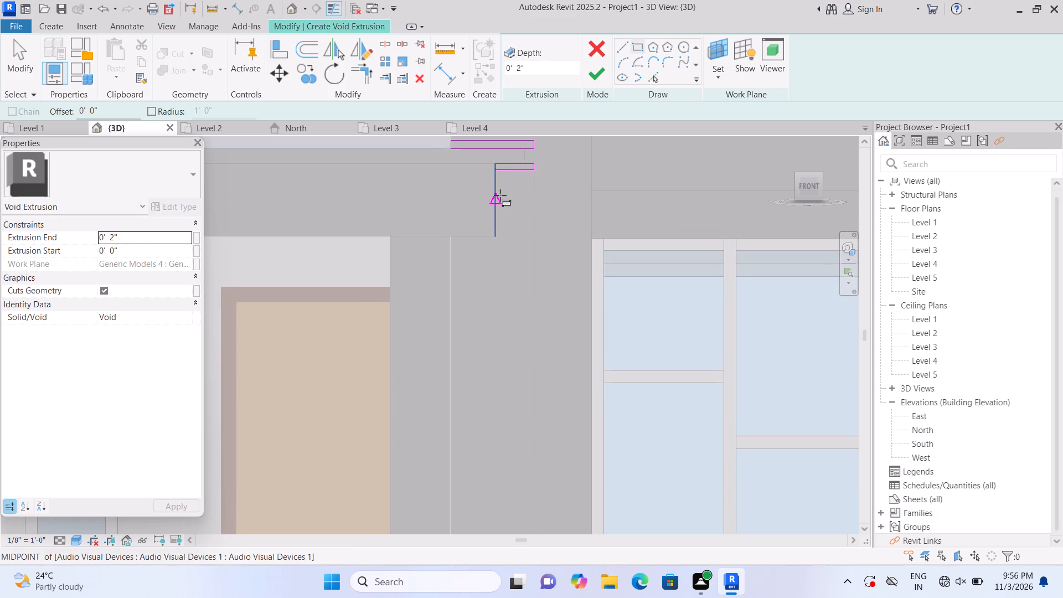
click(500, 195)
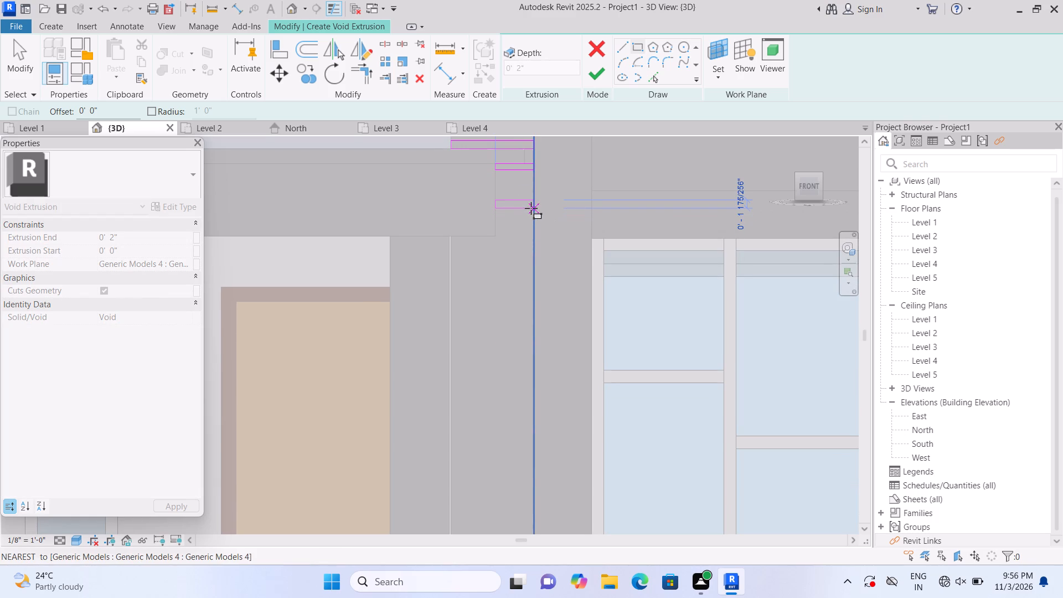
double_click(531, 208)
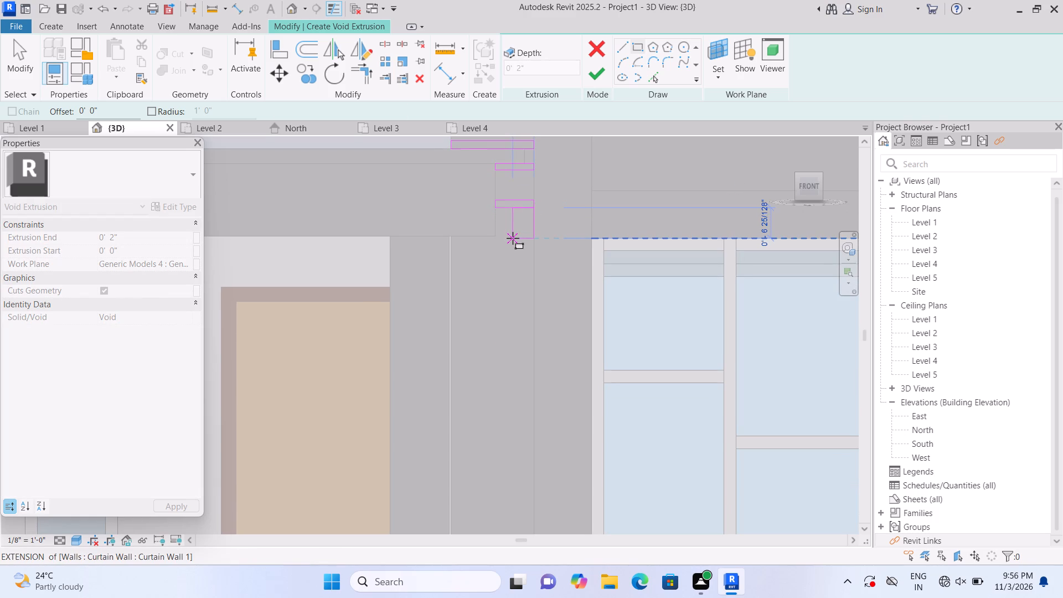
key(Escape)
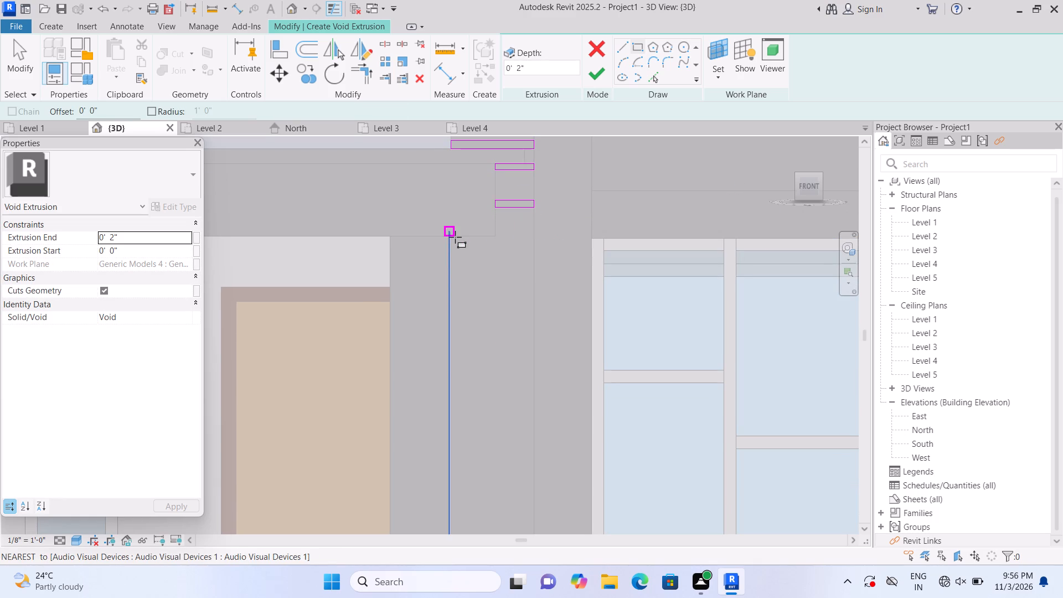
Sketch a seventeenth thin rectangle across the left leg's full width, starting level with the underside of the beam above the door.
click(455, 237)
key(Escape)
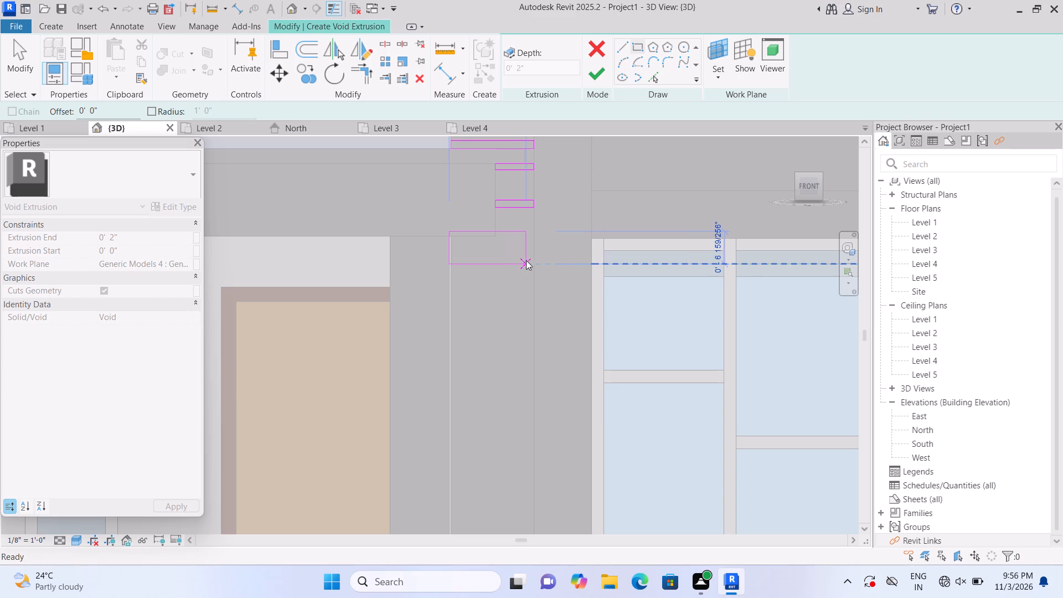
scroll(481, 262, up, 1)
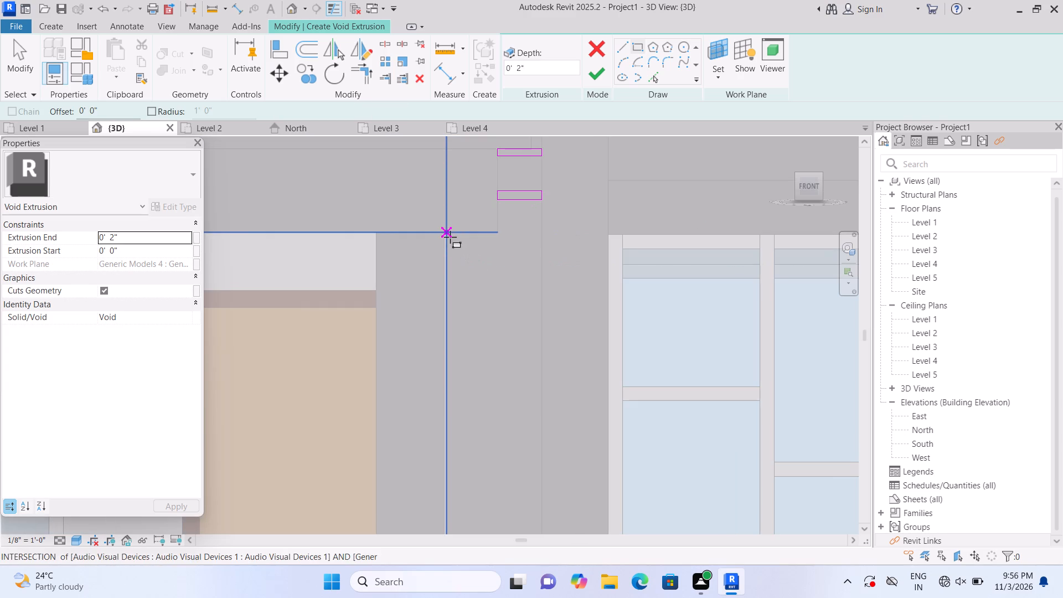
click(450, 237)
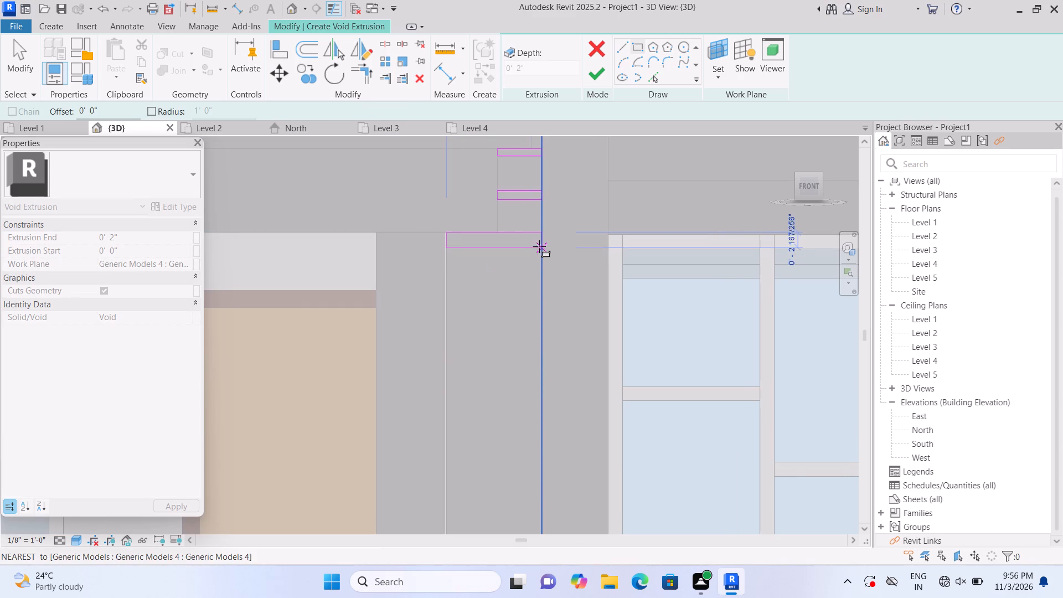
double_click(539, 242)
middle_drag(490, 290, 487, 243)
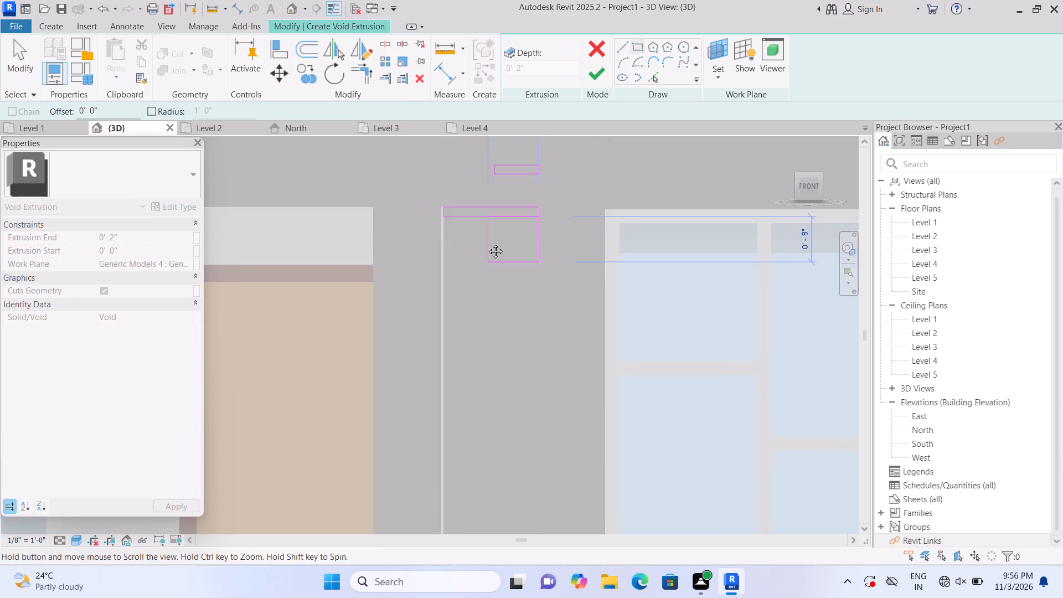
middle_drag(487, 243, 487, 234)
key(Escape)
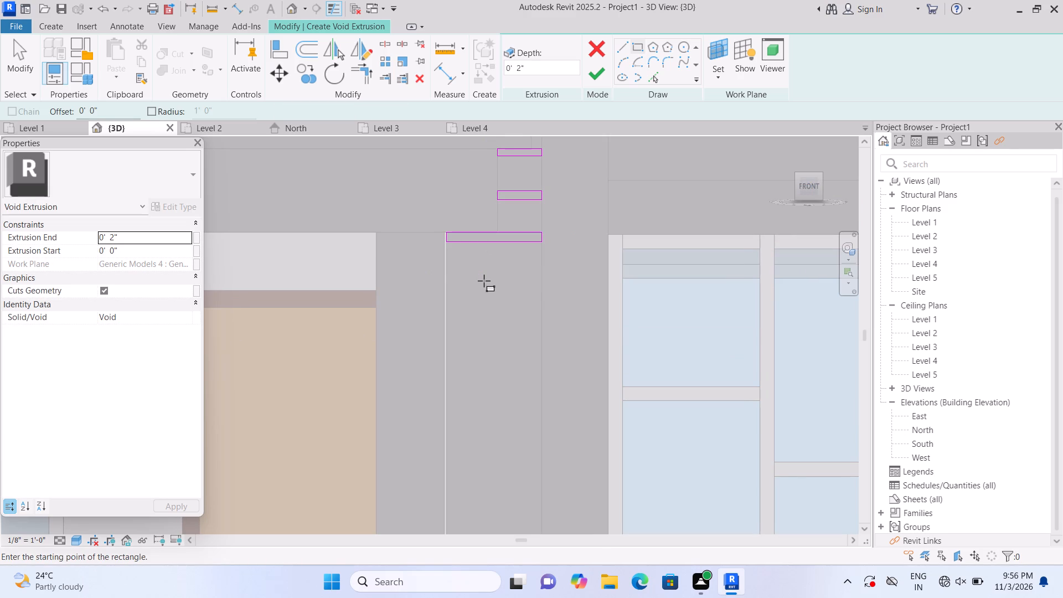
Sketch an eighteenth thin rectangle across the full width of the frame's left leg, one similar gap below the seventeenth.
scroll(489, 347, up, 1)
middle_drag(483, 342, 457, 290)
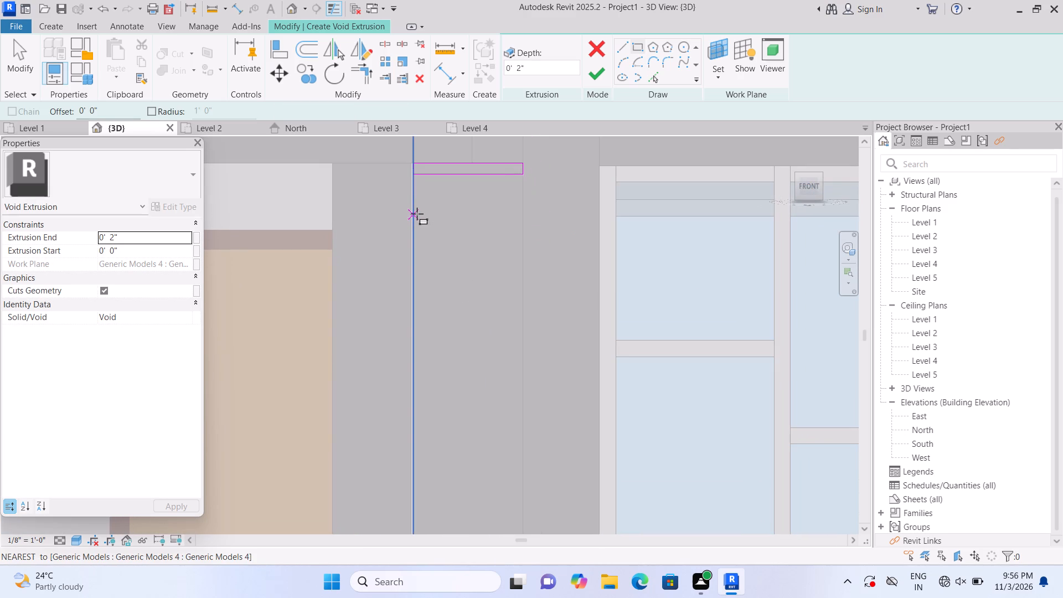
click(417, 209)
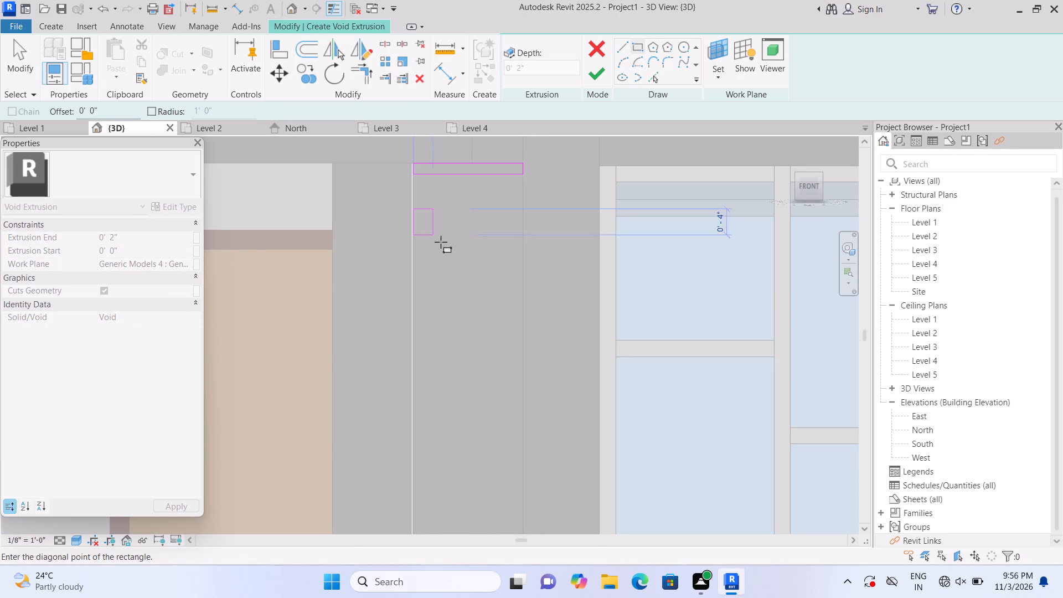
click(518, 219)
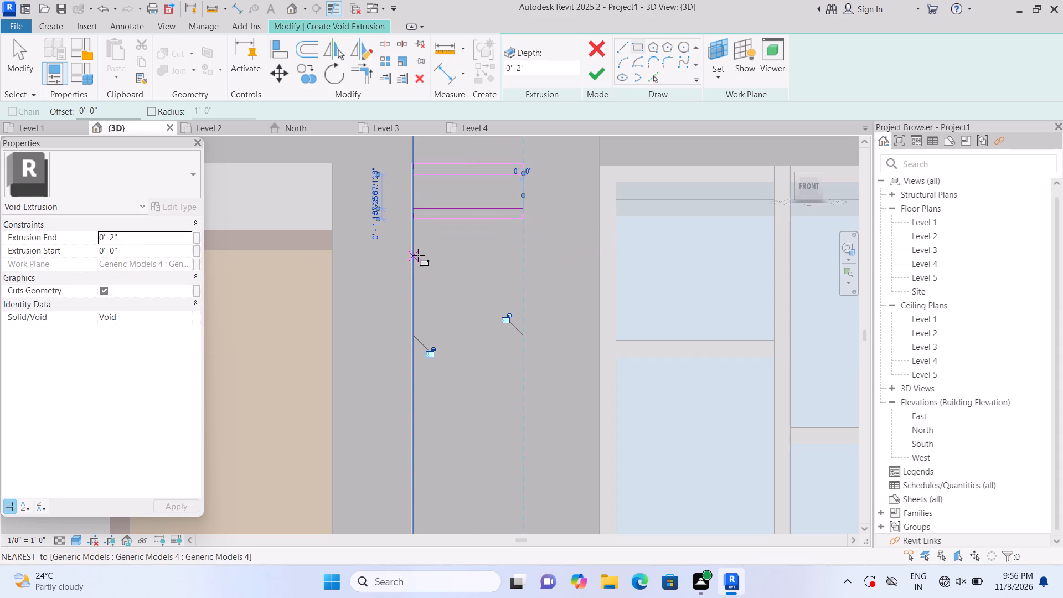
Sketch a nineteenth thin rectangle, about 1.5" high, across the left leg's full width, one similar gap below the eighteenth.
double_click(419, 253)
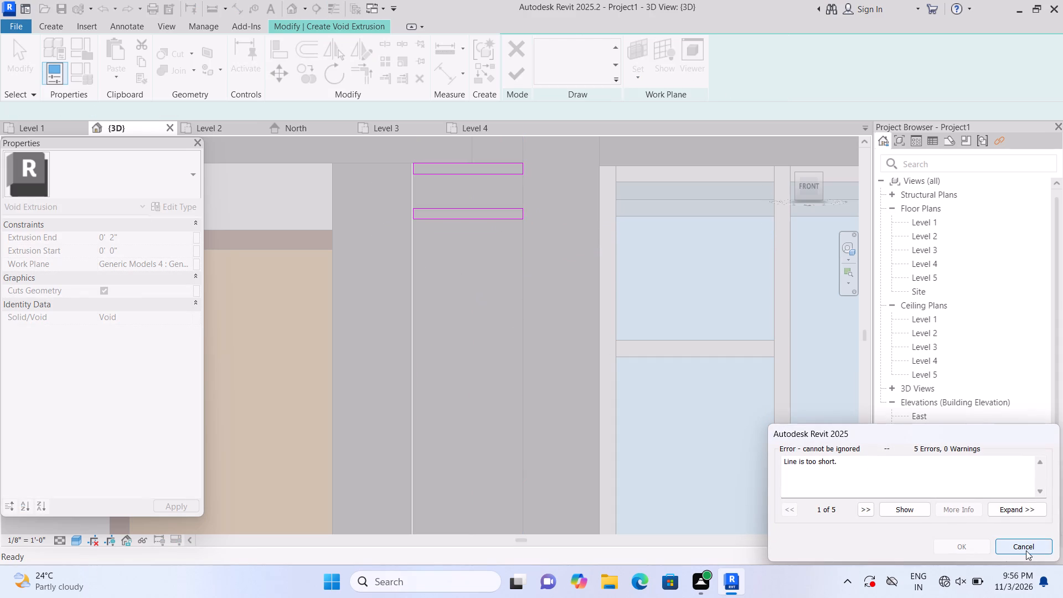
double_click(1024, 548)
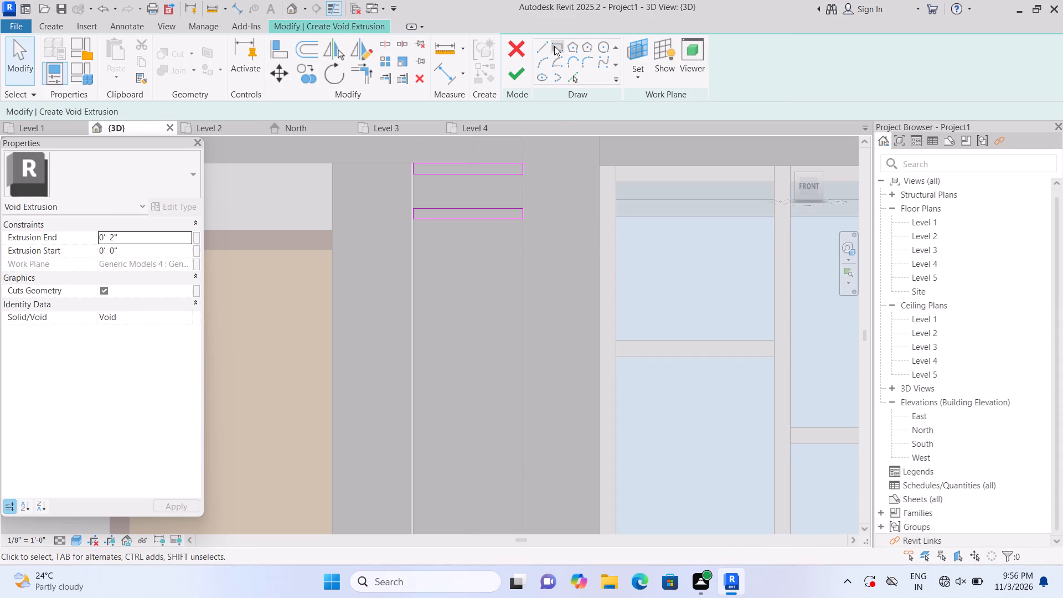
click(554, 46)
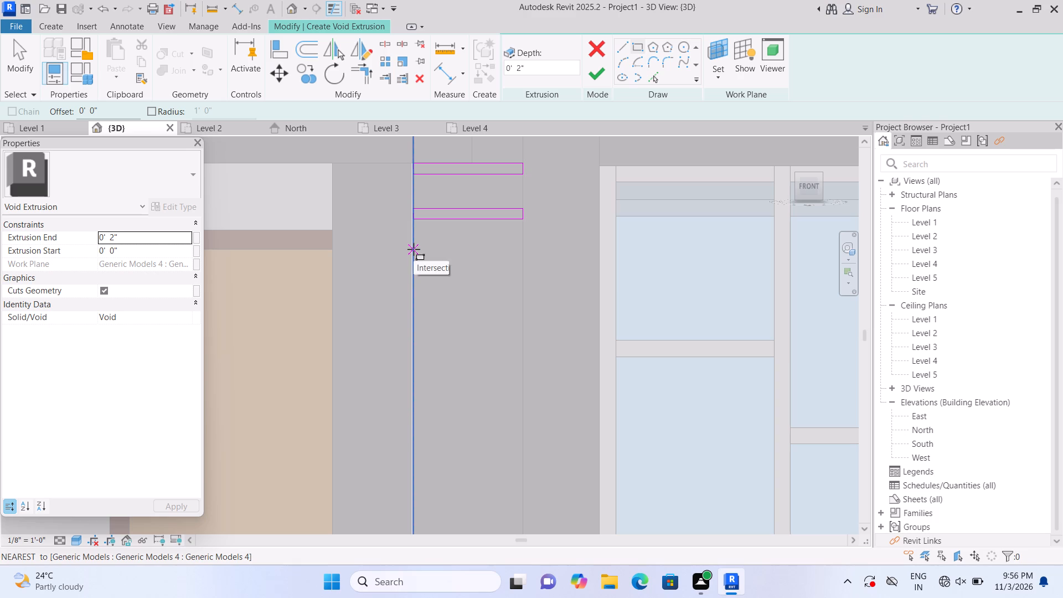
click(415, 256)
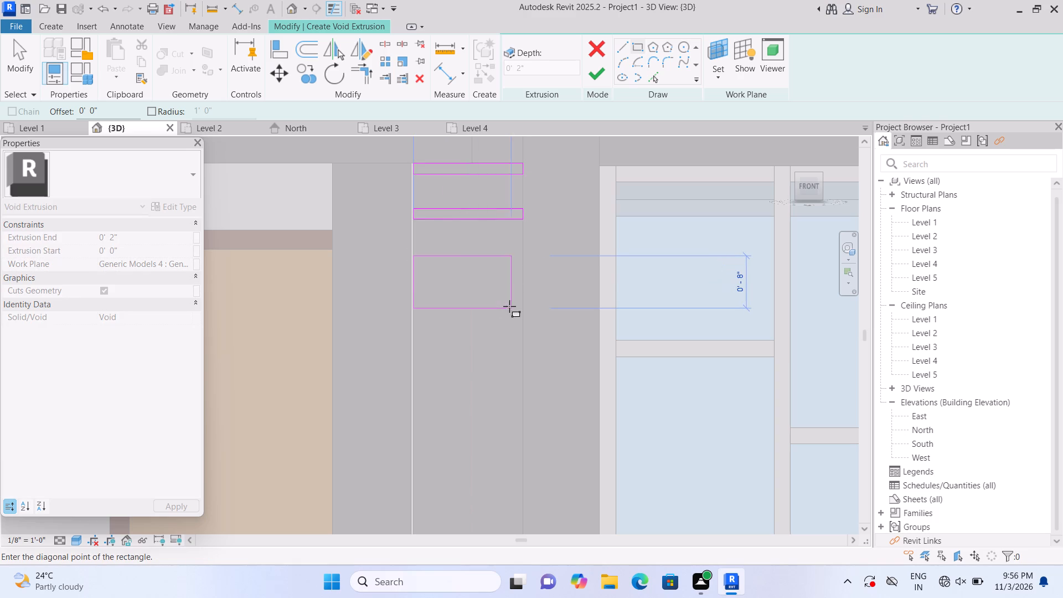
click(525, 266)
Sketch a twentieth thin rectangle of similar height across the left leg's full width, one similar gap below the nineteenth.
middle_drag(462, 317, 459, 292)
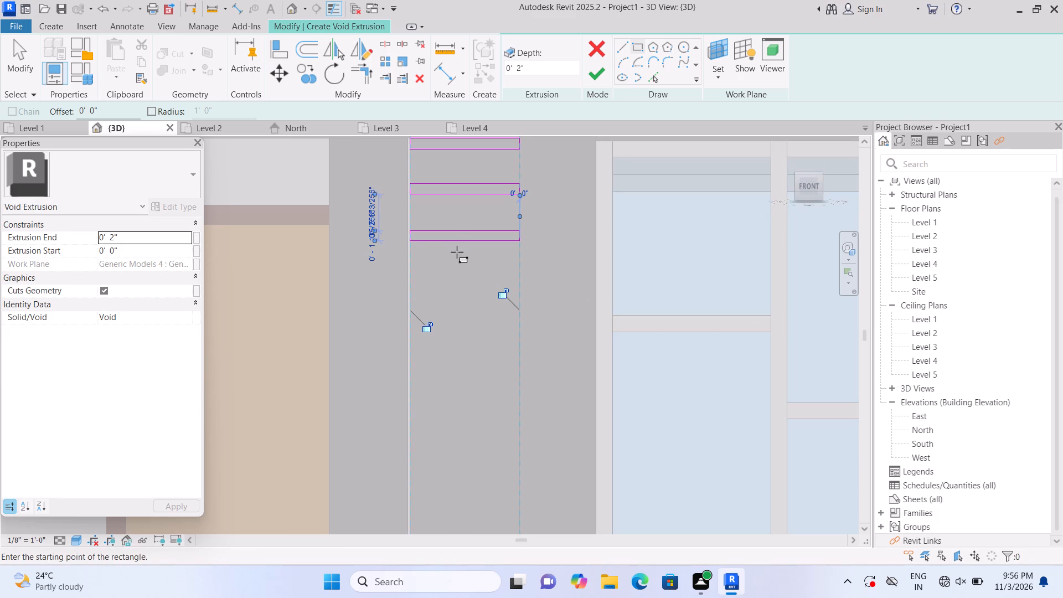
double_click(416, 274)
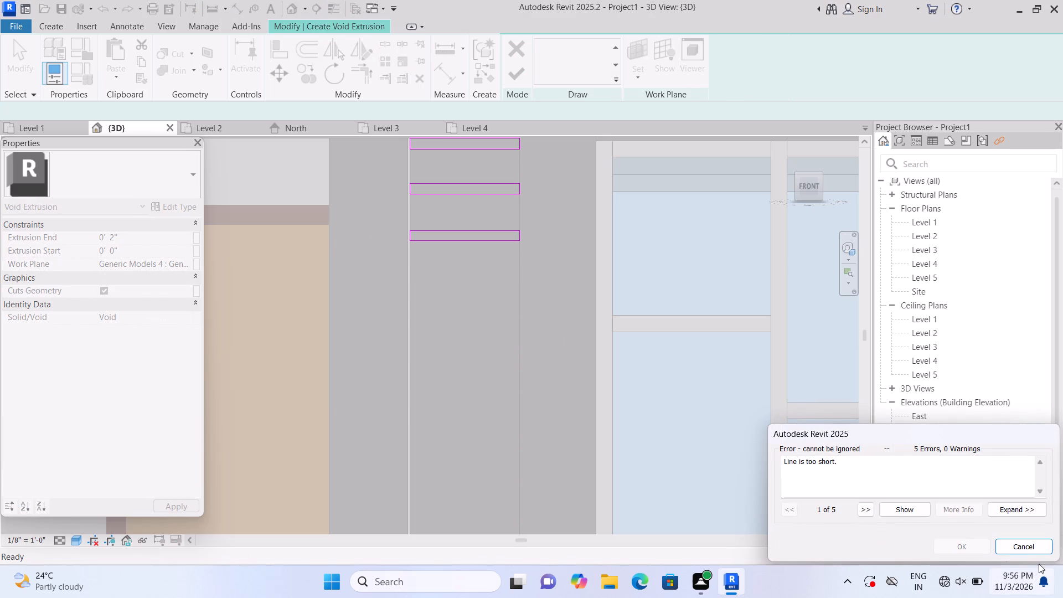
click(1023, 548)
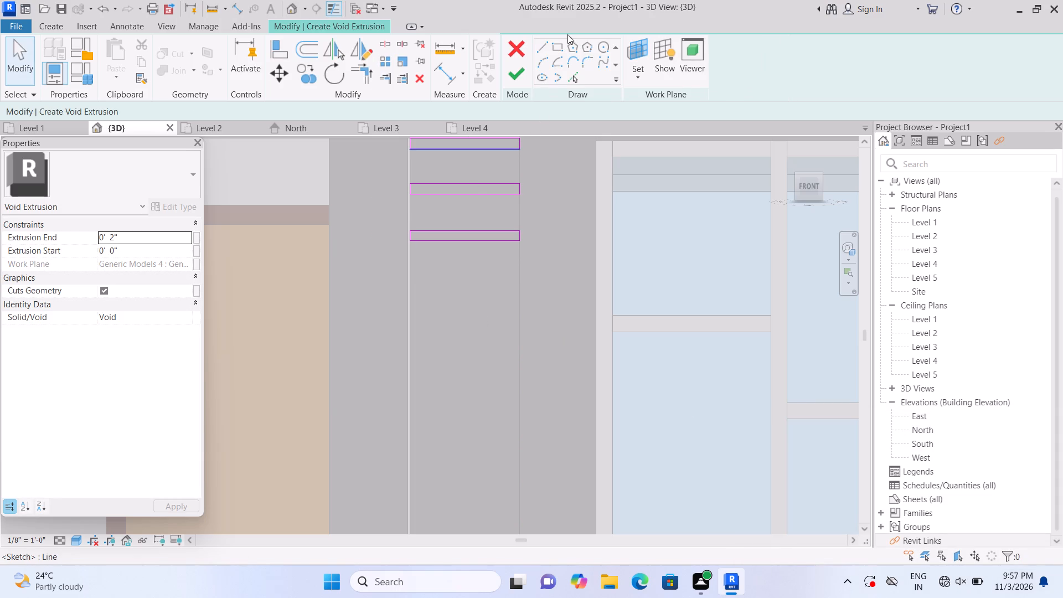
double_click(556, 48)
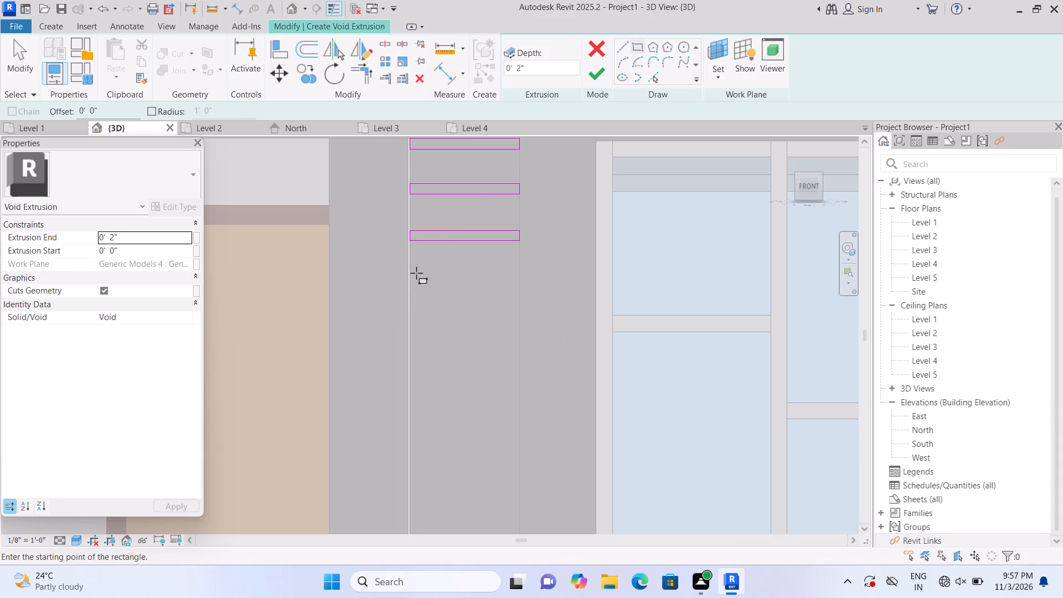
click(415, 272)
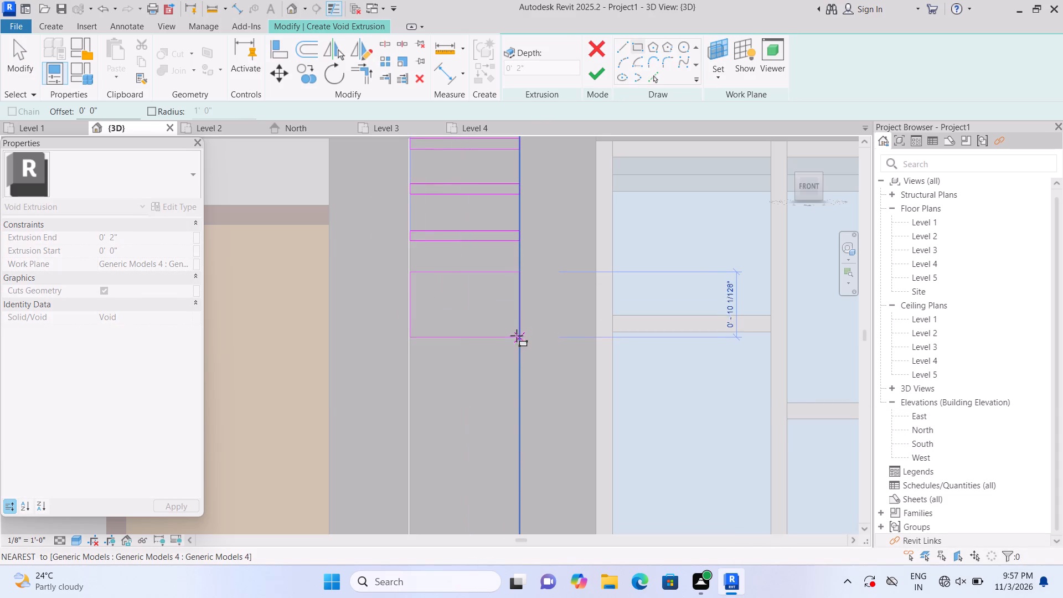
click(516, 281)
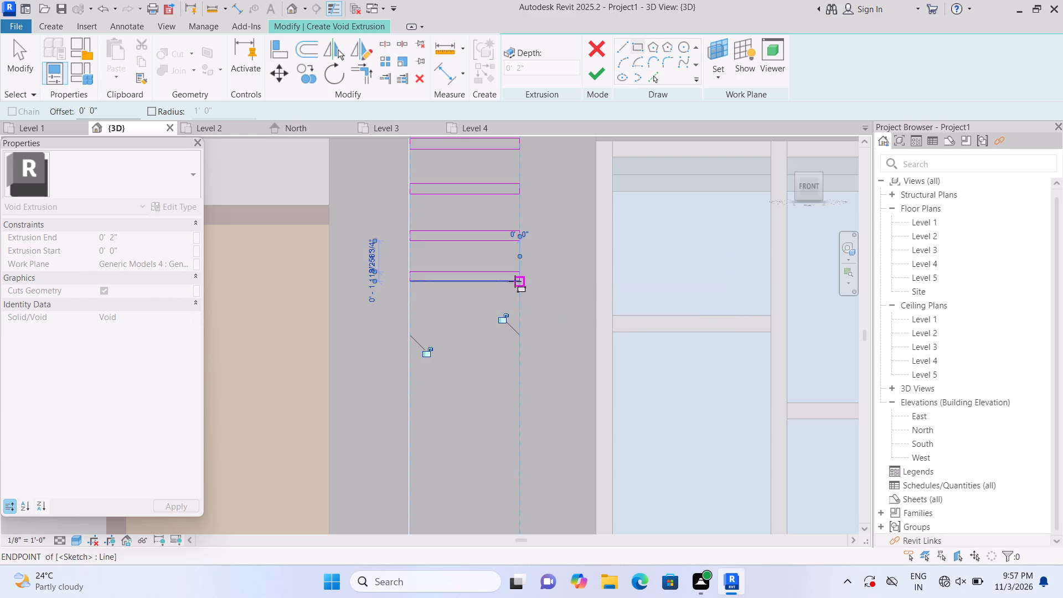
Sketch a twenty-first and a twenty-second thin rectangle, about 1.5" high, across the left leg, continuing the same spacing downwards.
middle_drag(452, 368, 448, 291)
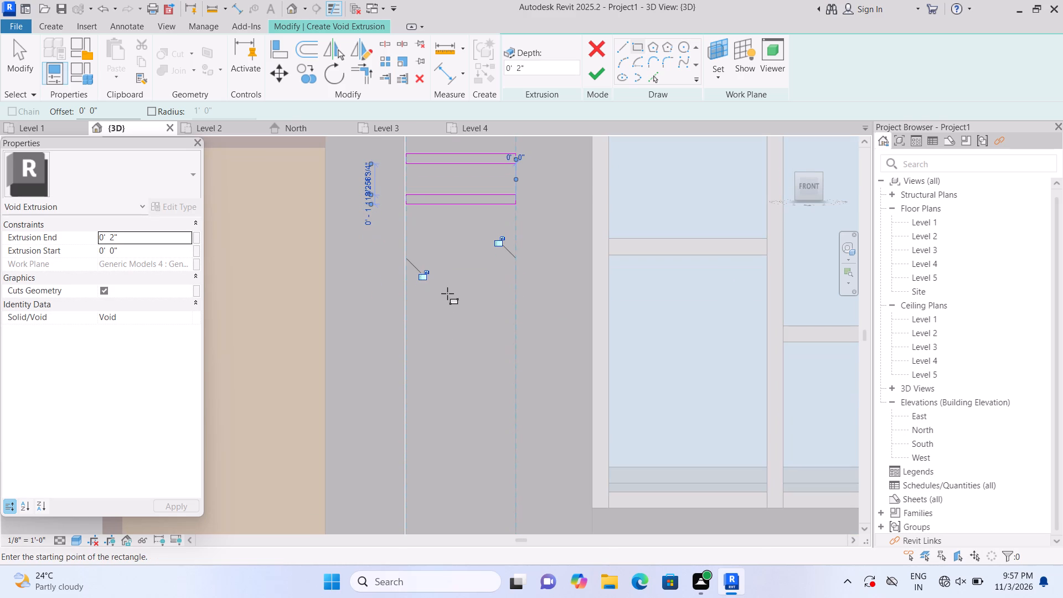
key(Escape)
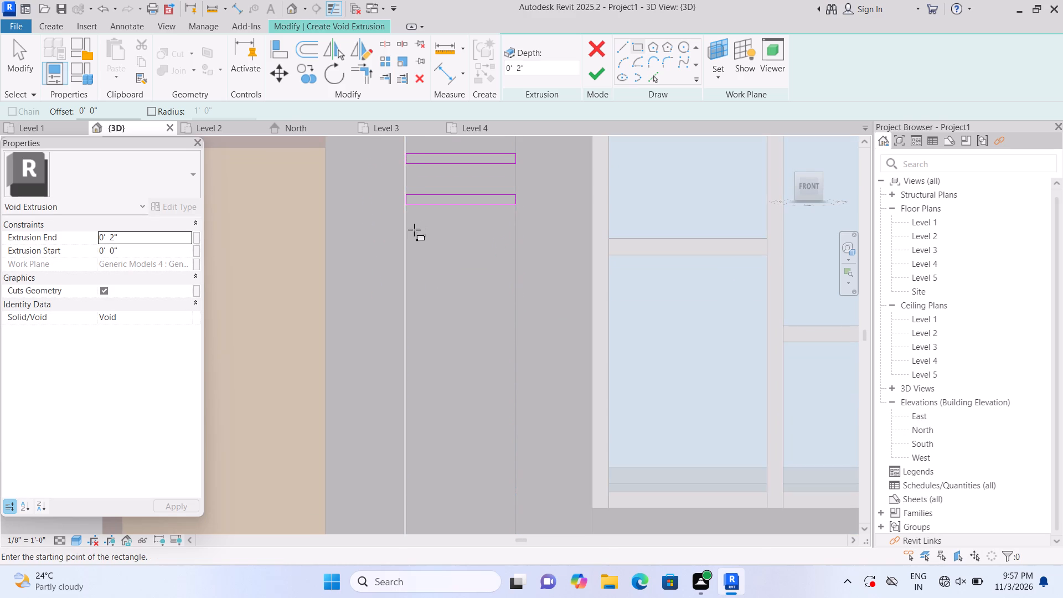
click(408, 236)
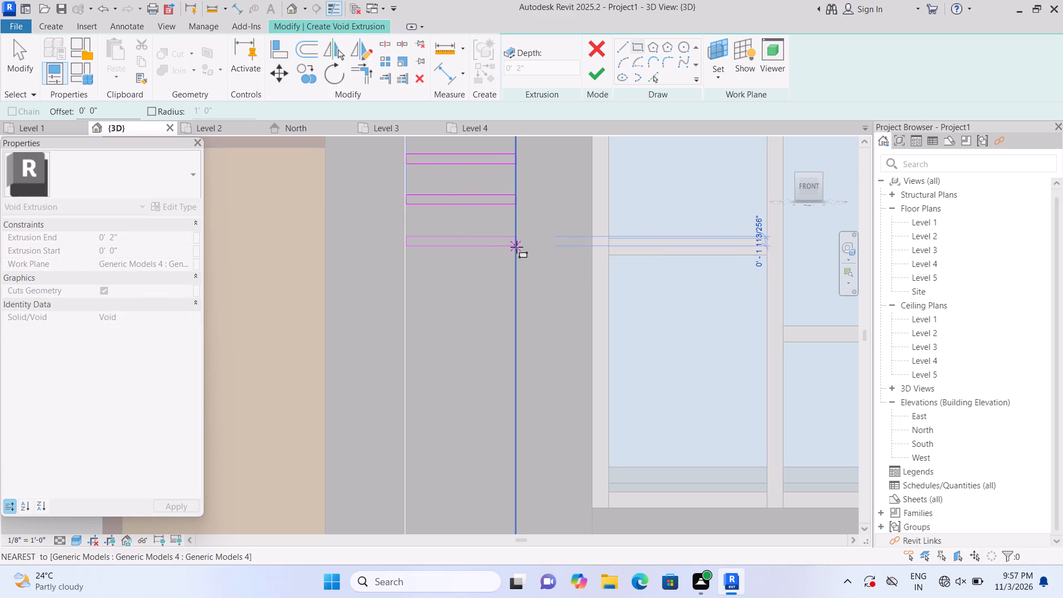
click(517, 247)
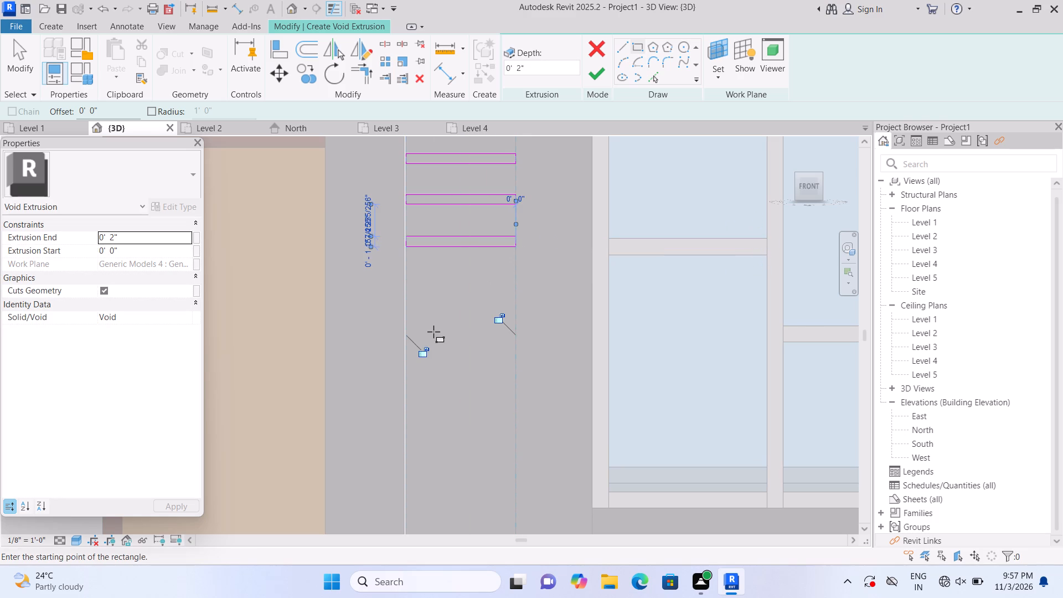
key(Escape)
click(411, 283)
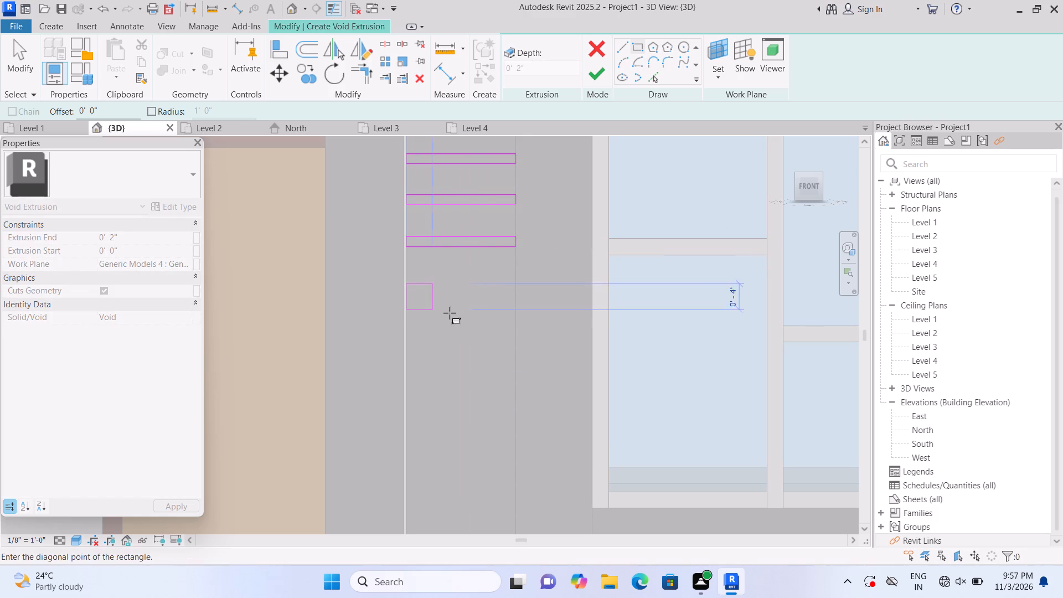
click(510, 292)
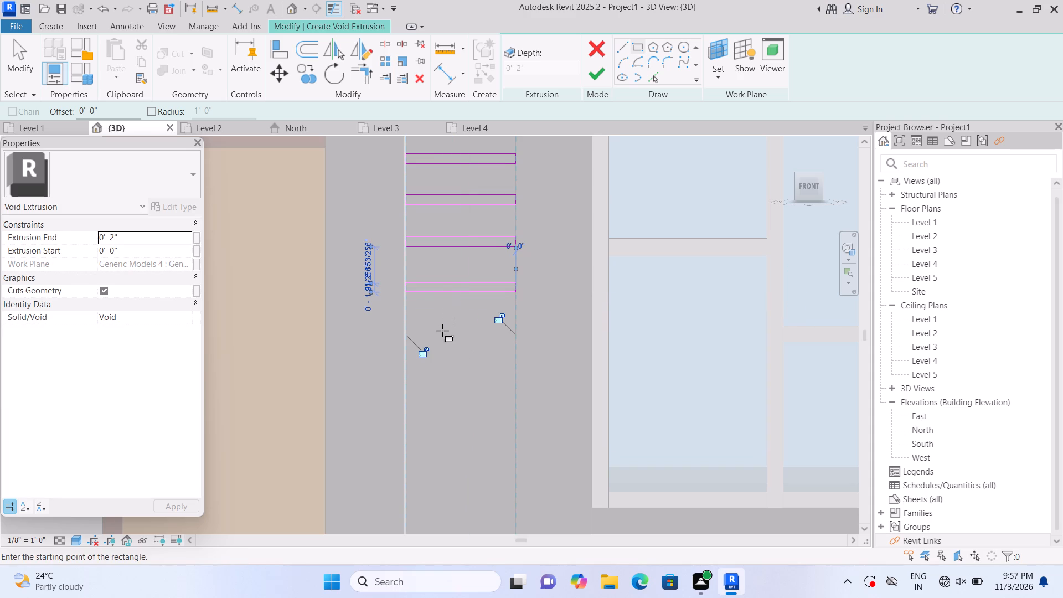
key(Escape)
Sketch a twenty-third and a twenty-fourth thin rectangle across the left leg's full width, each one similar gap below the previous one.
click(407, 325)
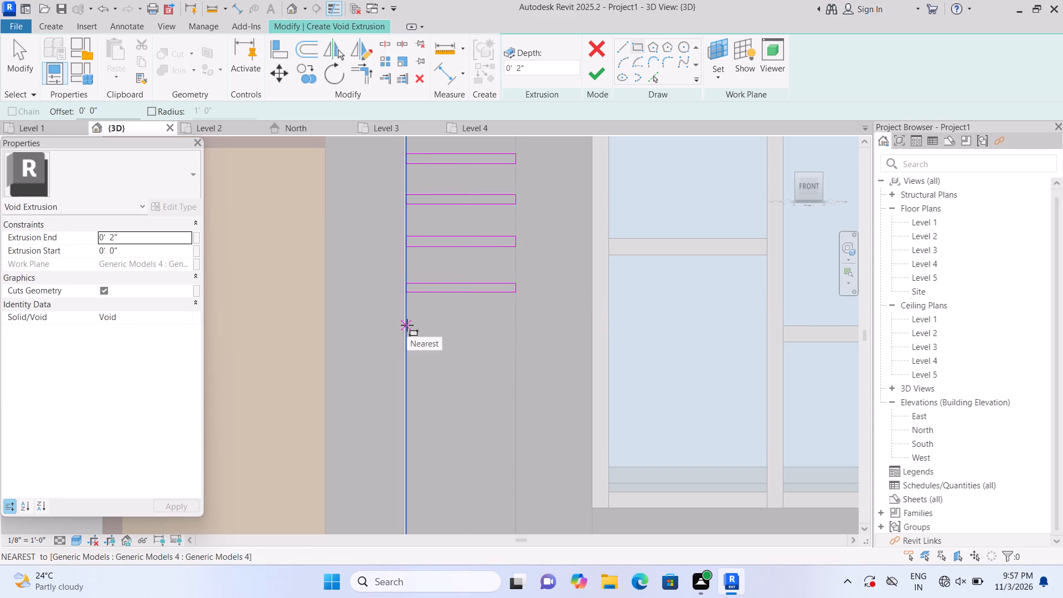
click(515, 337)
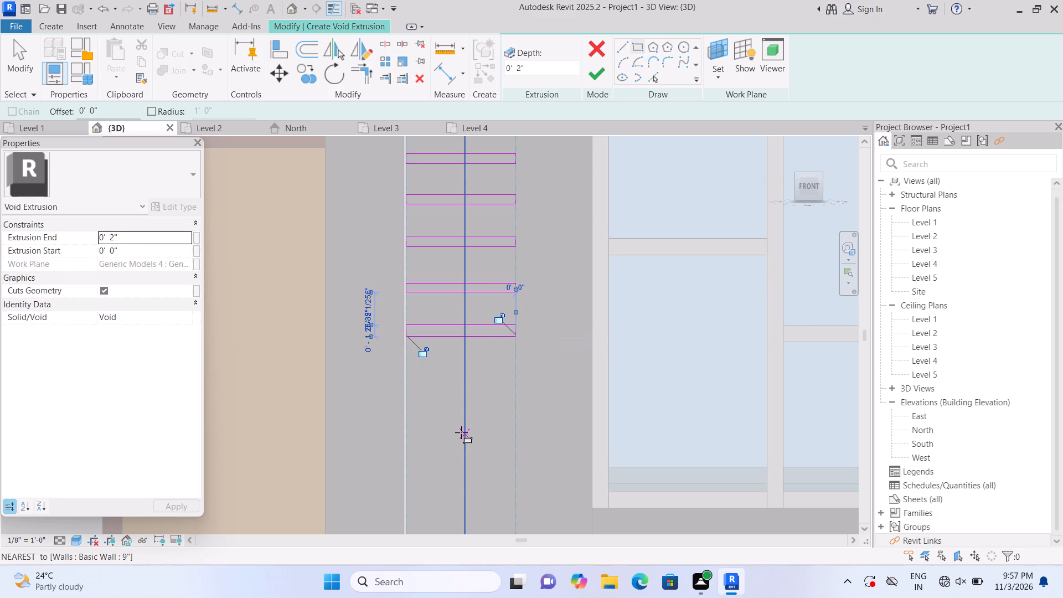
key(Escape)
middle_drag(462, 432, 446, 292)
scroll(462, 432, up, 1)
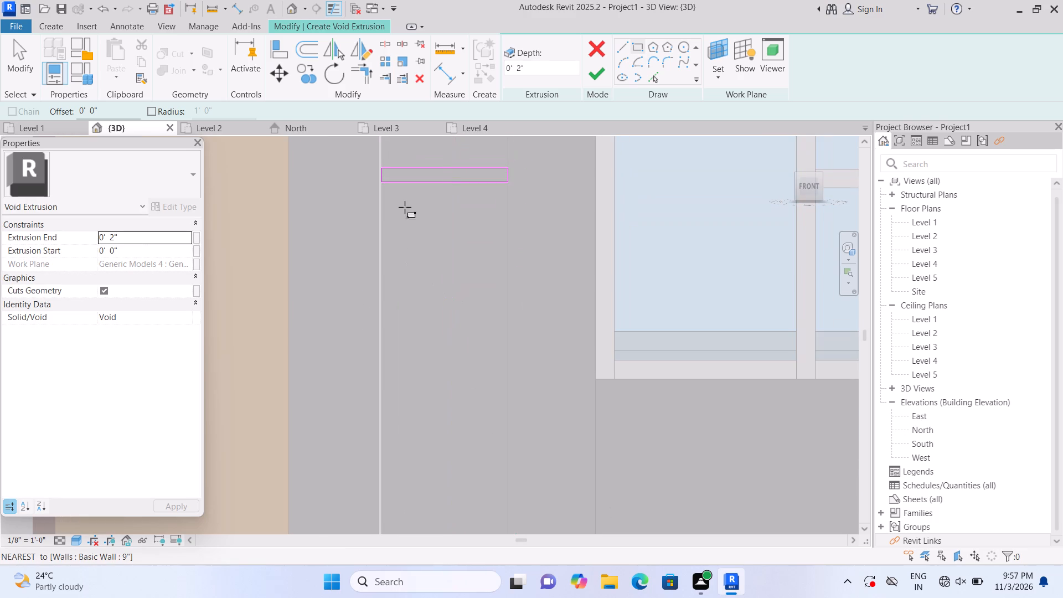
click(386, 218)
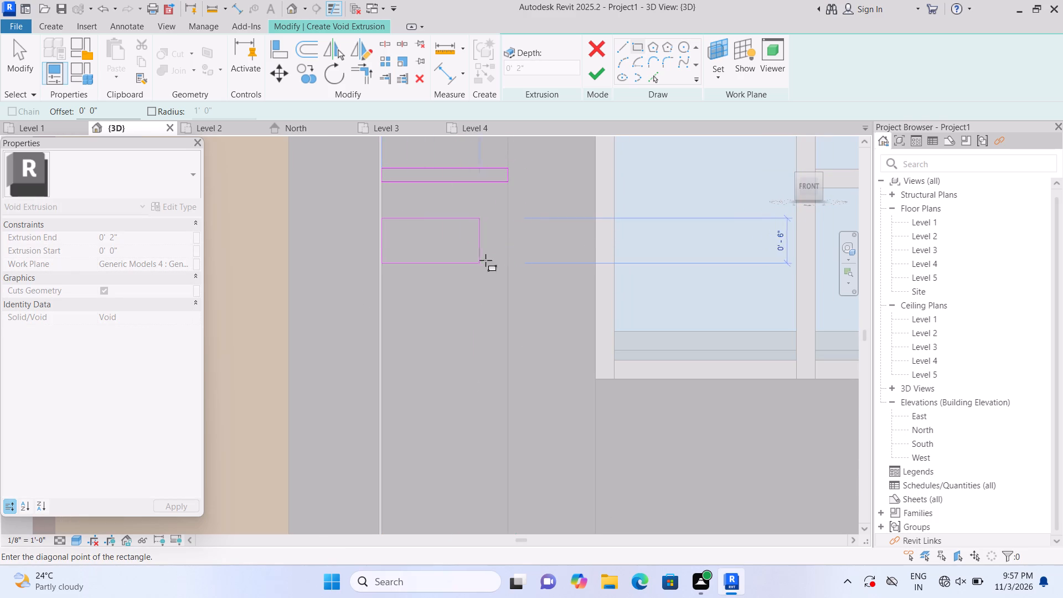
click(507, 229)
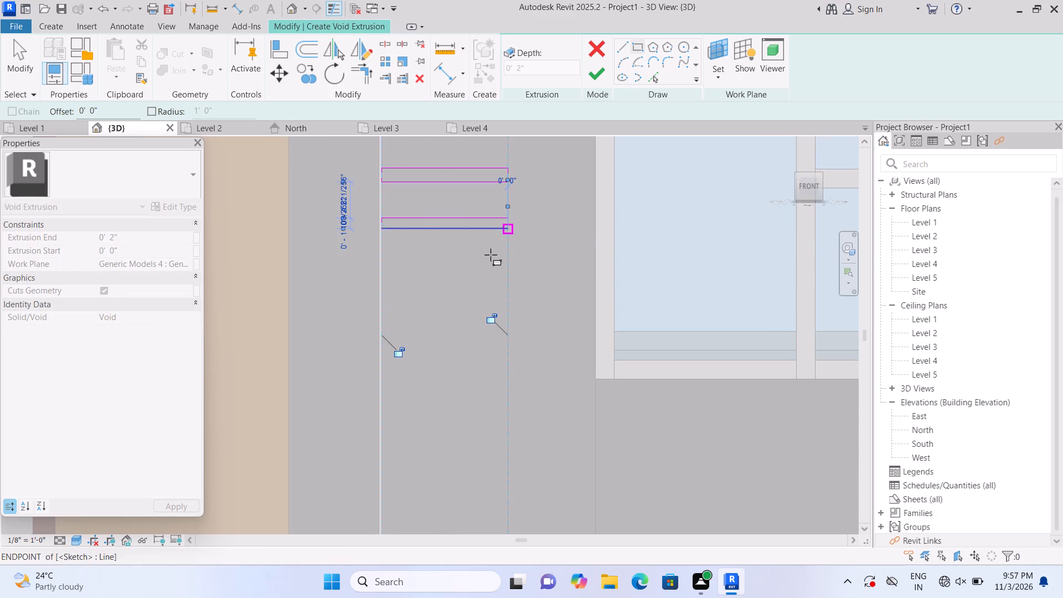
key(Escape)
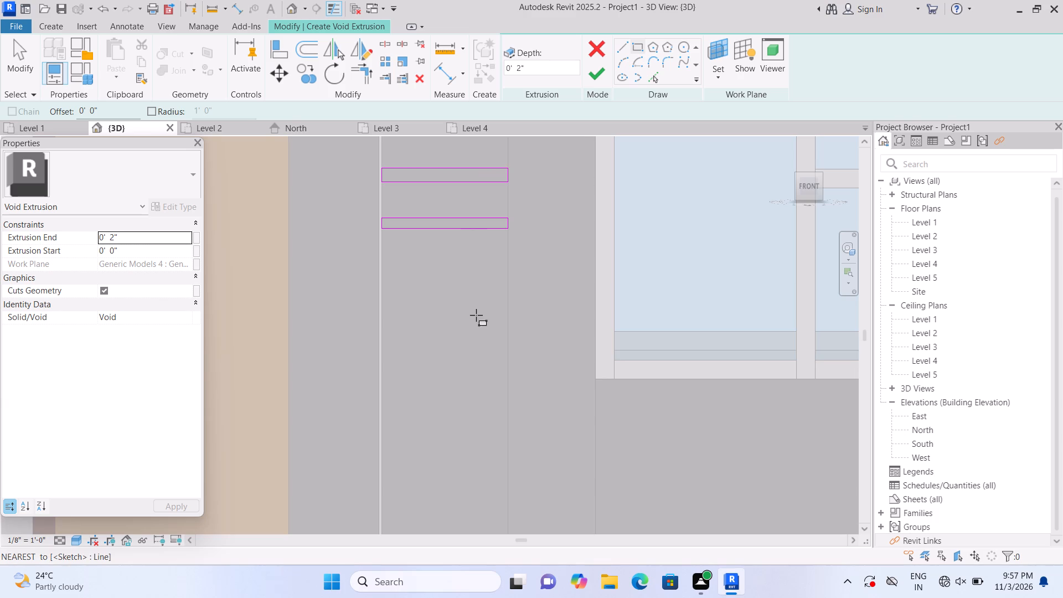
Sketch a twenty-fifth thin rectangle, about 1.5" high, across the left leg's full width, one similar gap below the twenty-fourth.
middle_drag(471, 308, 464, 245)
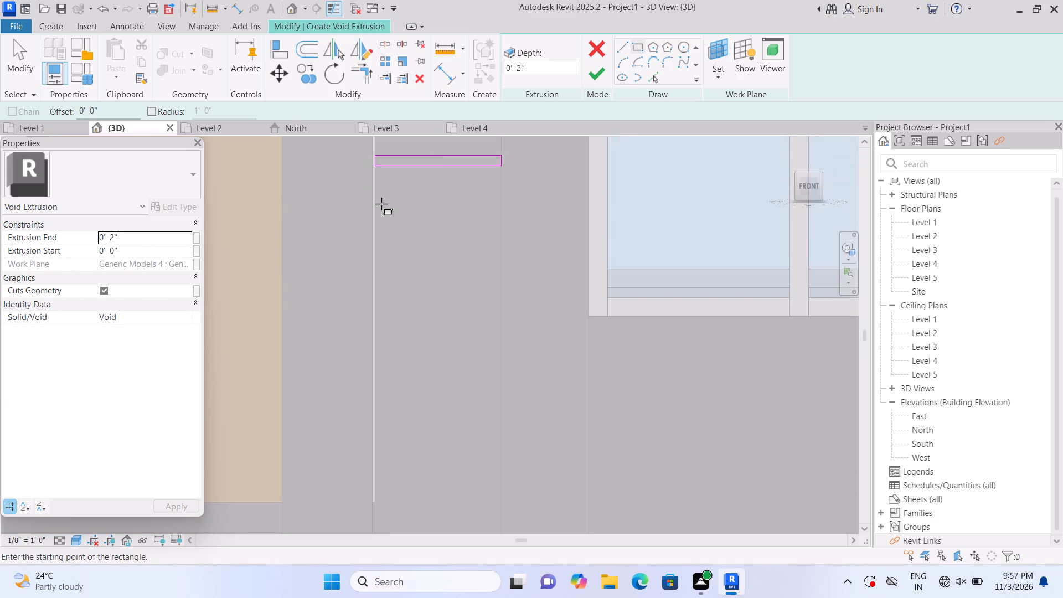
double_click(380, 203)
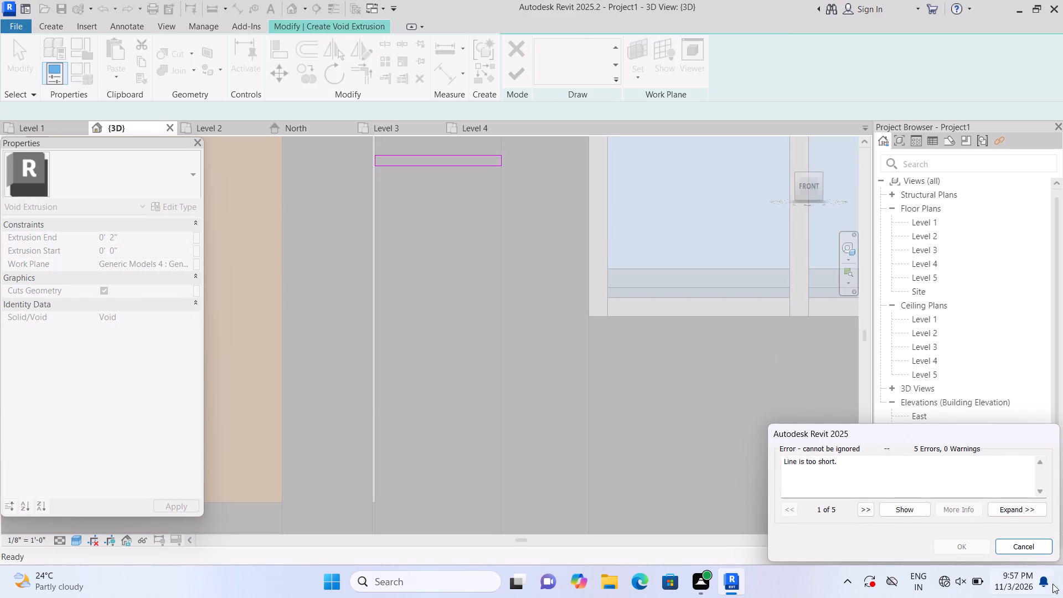
click(1026, 545)
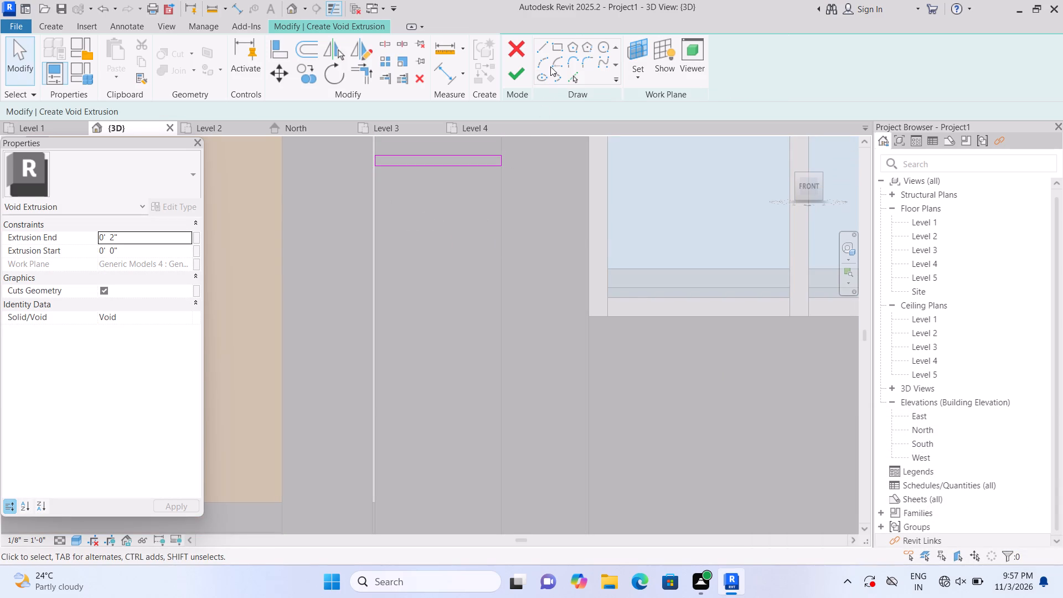
click(554, 47)
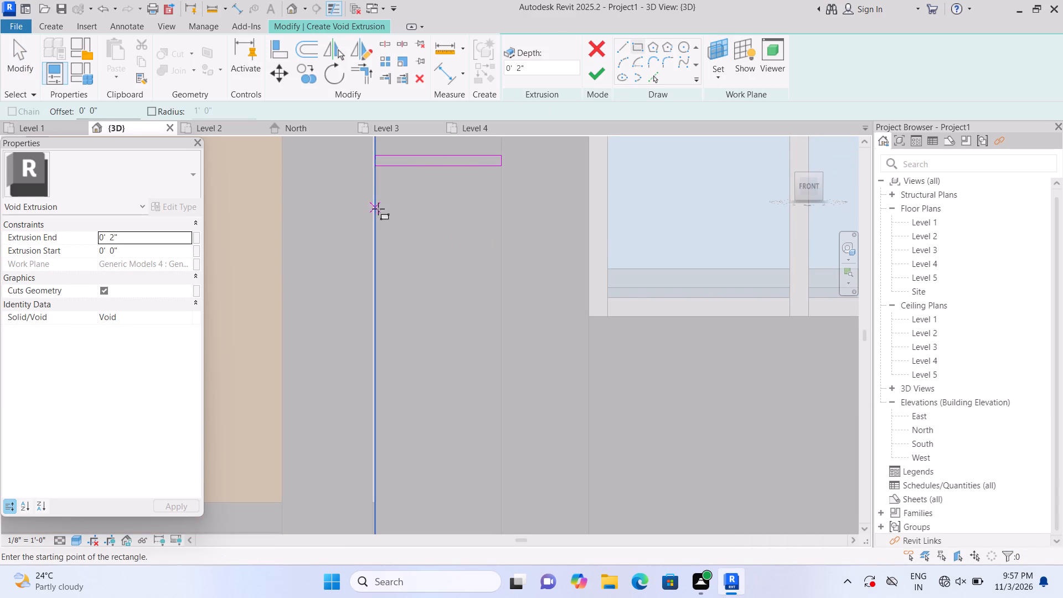
click(377, 203)
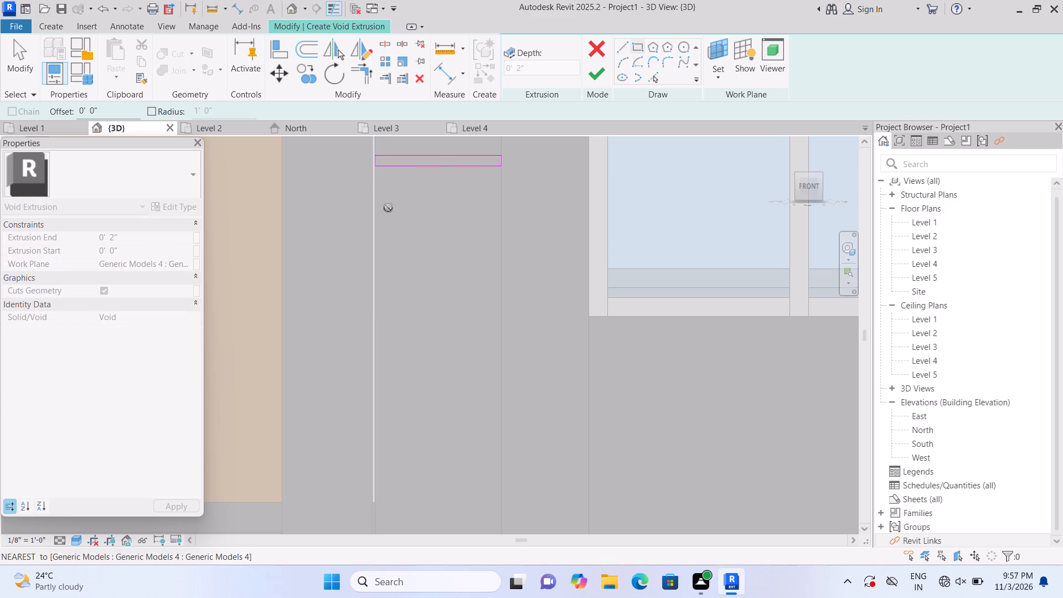
click(498, 215)
Sketch a twenty-sixth thin rectangle across the left leg's full width, one similar gap below the twenty-fifth.
middle_drag(451, 285, 425, 143)
middle_drag(432, 185, 469, 250)
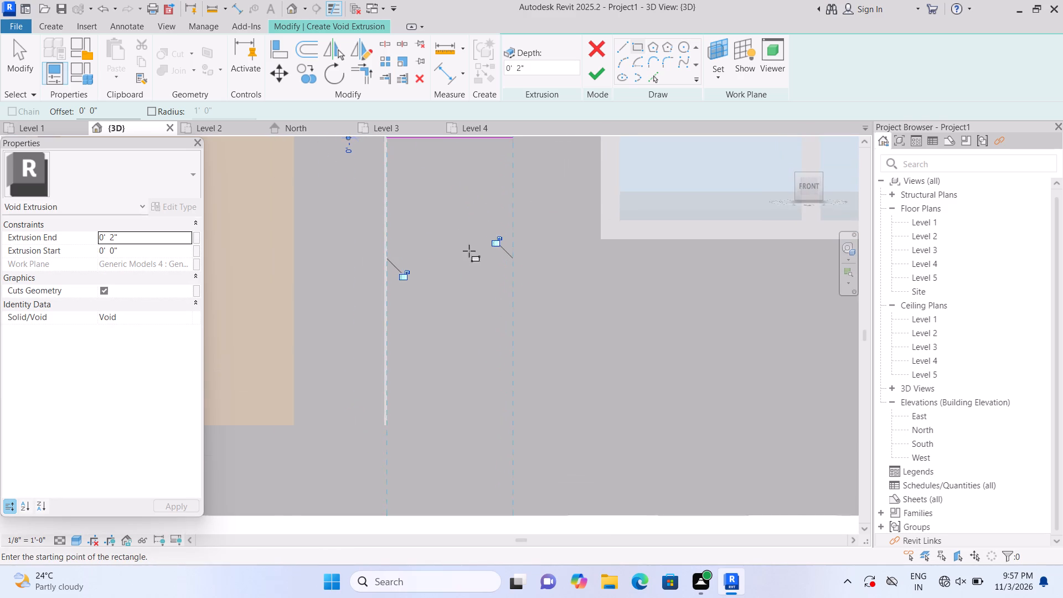
middle_click(451, 269)
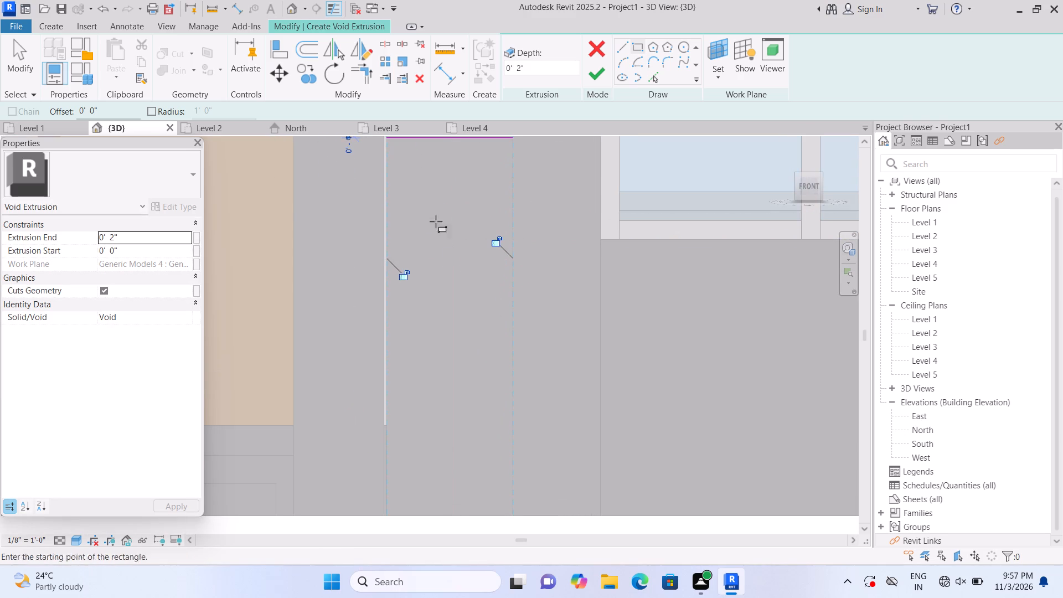
middle_click(431, 259)
scroll(439, 244, down, 2)
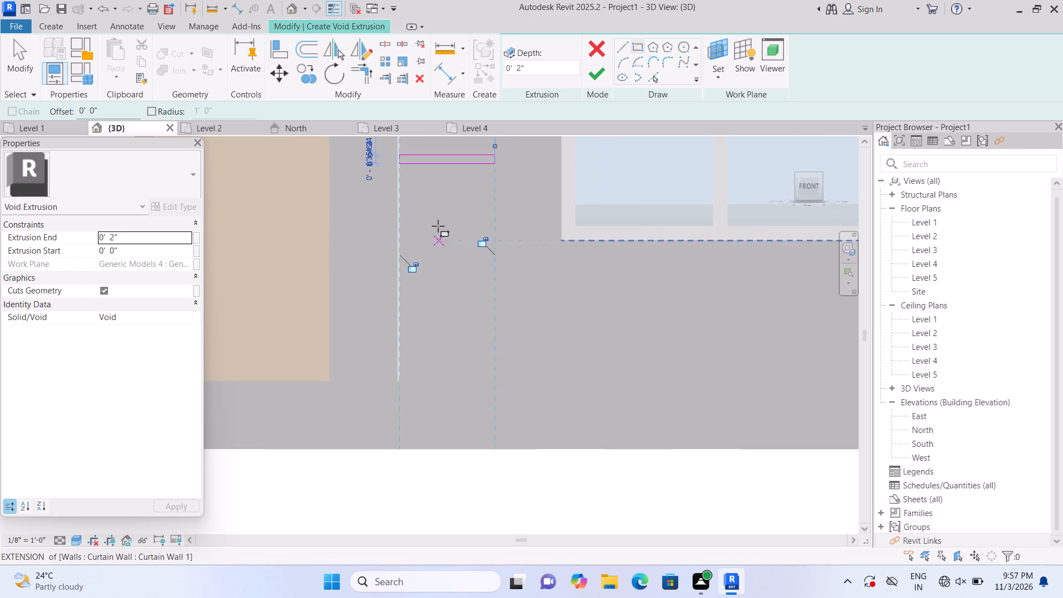
middle_drag(435, 216, 434, 239)
scroll(419, 218, up, 2)
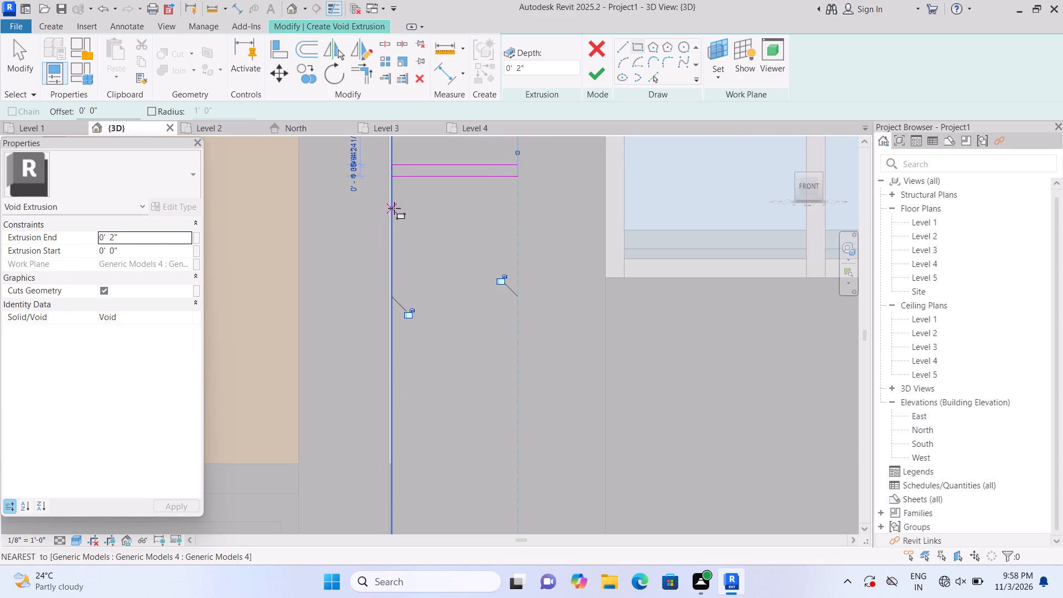
click(395, 209)
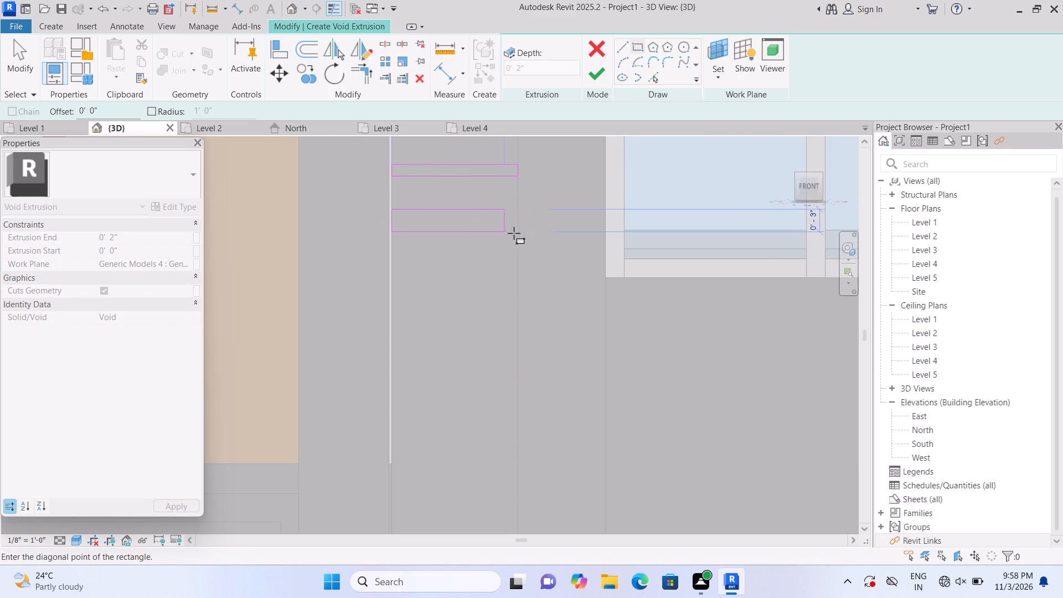
click(519, 218)
Sketch a twenty-seventh thin rectangle, about 1.4" high, across the left leg, slightly above the level of the adjacent window's bottom edge.
middle_drag(481, 250, 473, 234)
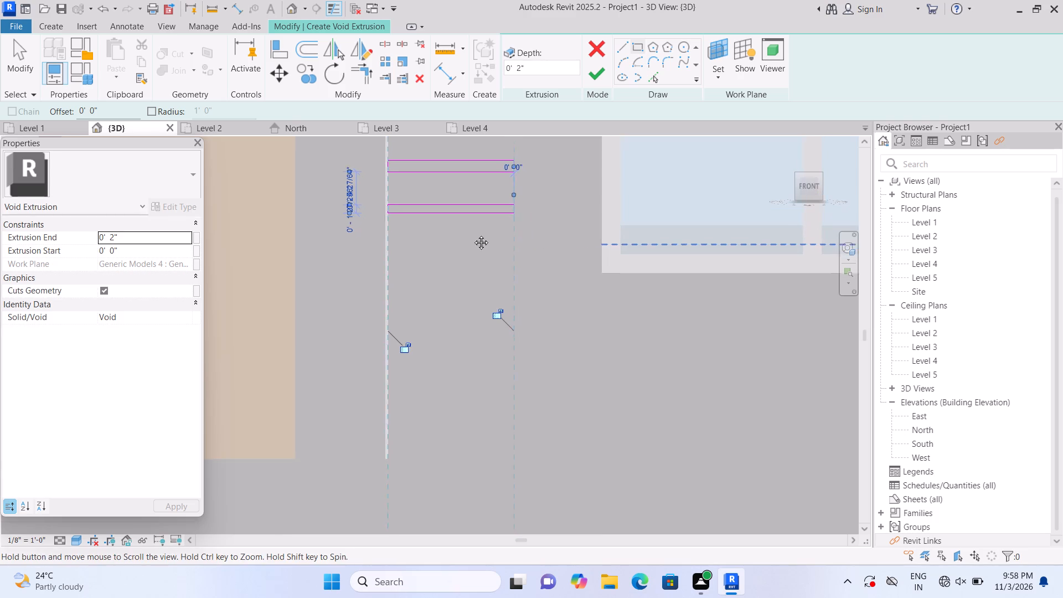
middle_drag(473, 234, 469, 215)
click(384, 216)
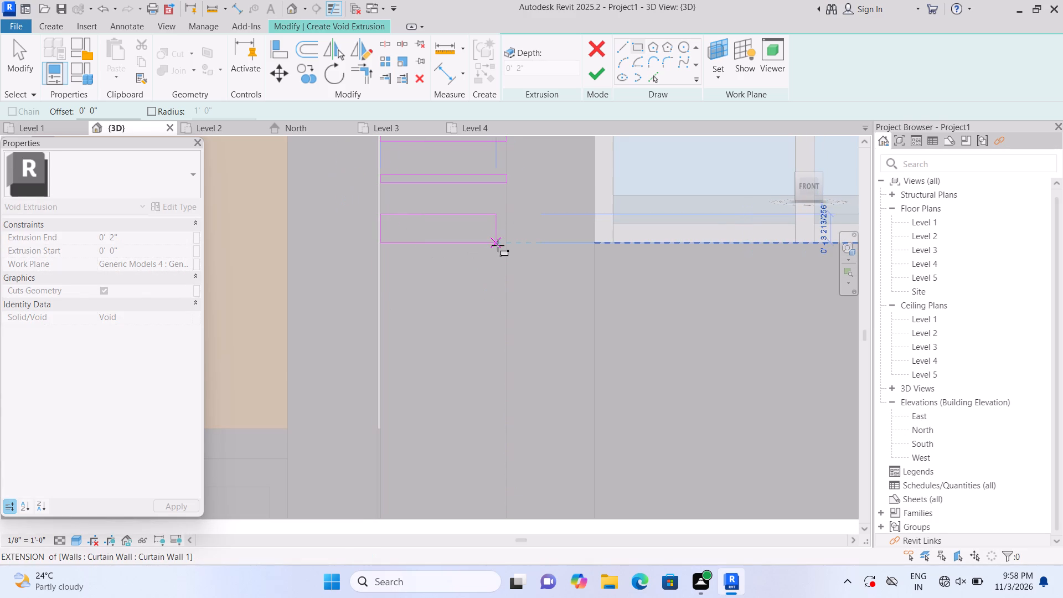
double_click(504, 224)
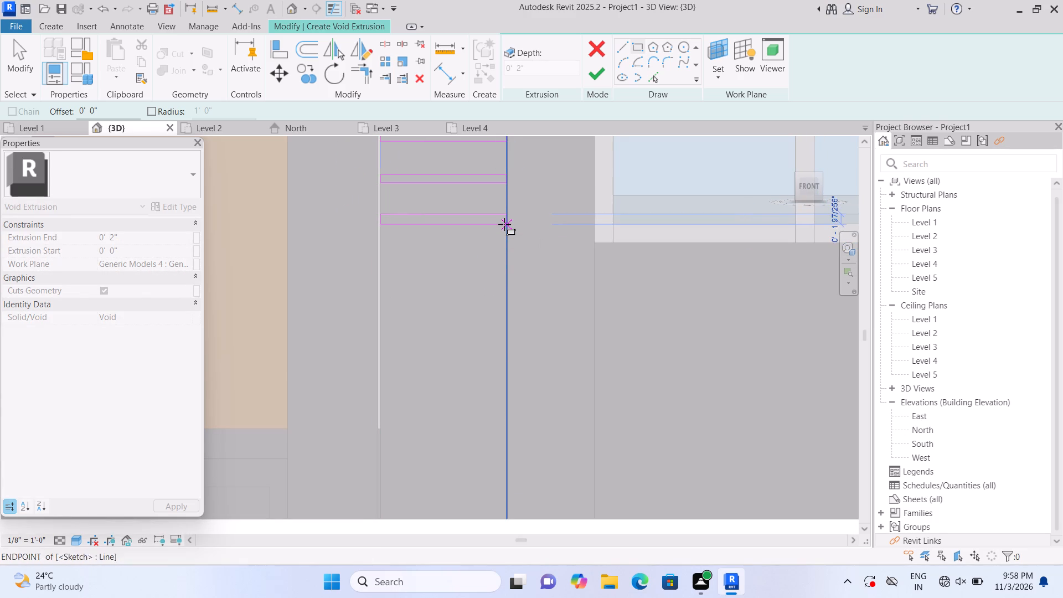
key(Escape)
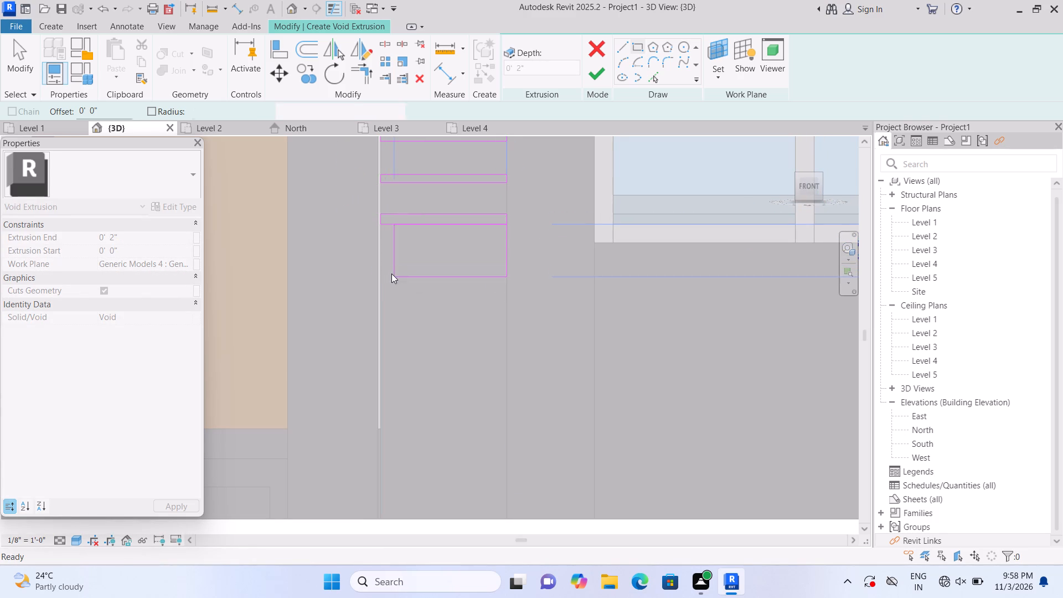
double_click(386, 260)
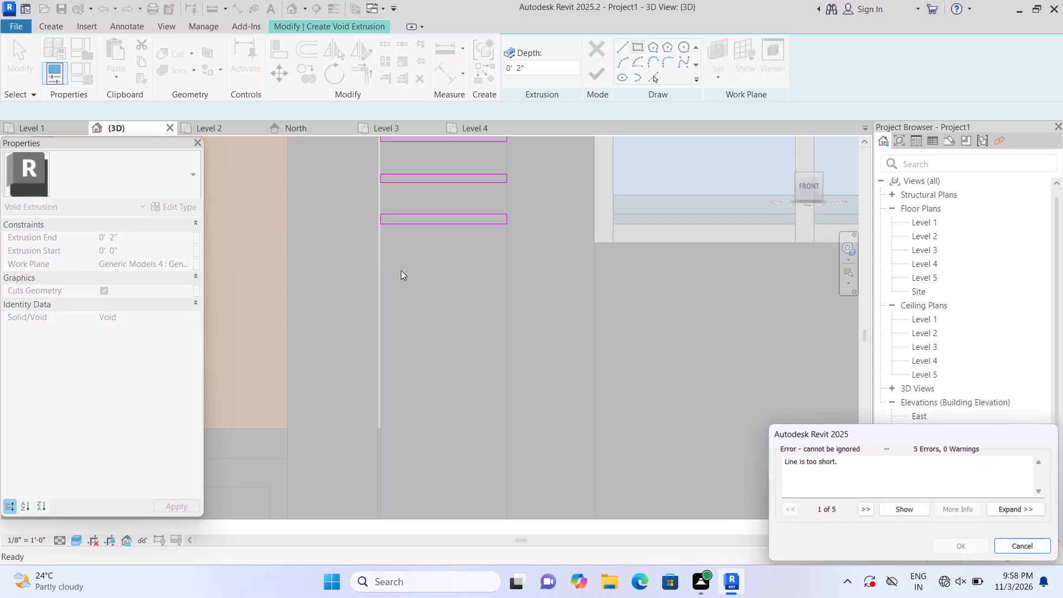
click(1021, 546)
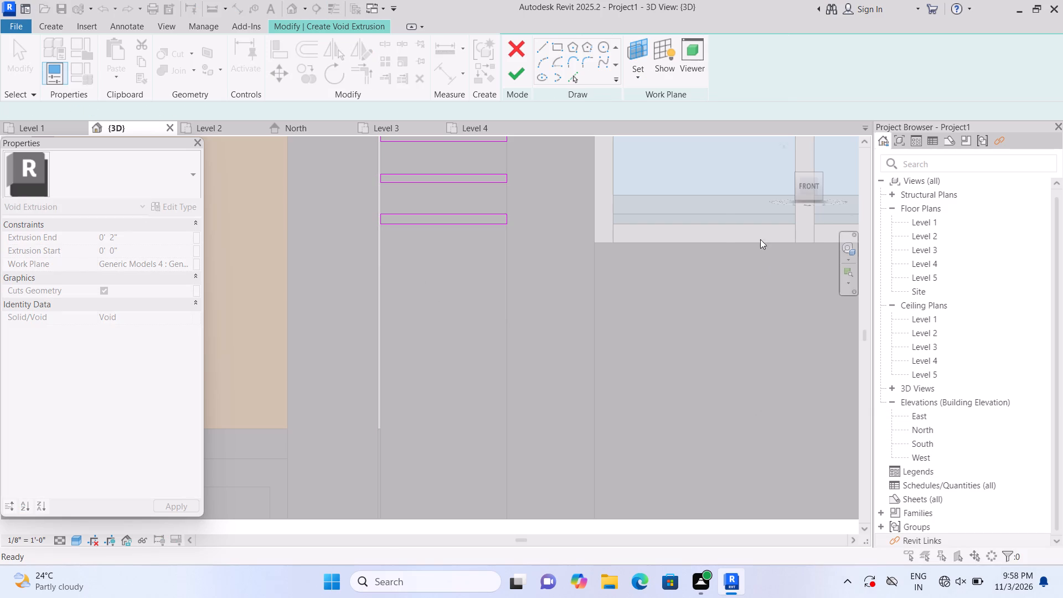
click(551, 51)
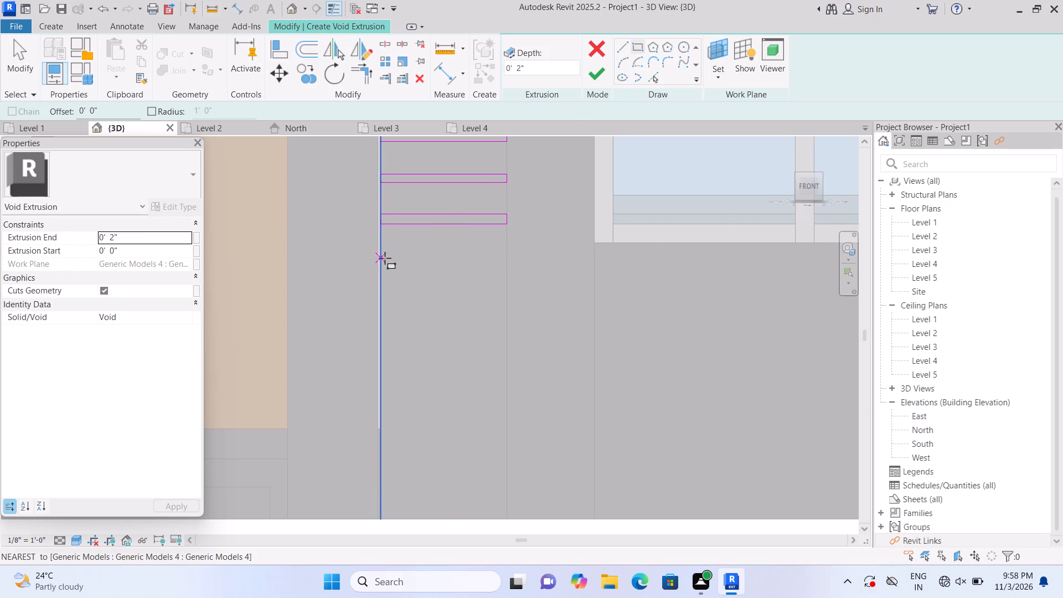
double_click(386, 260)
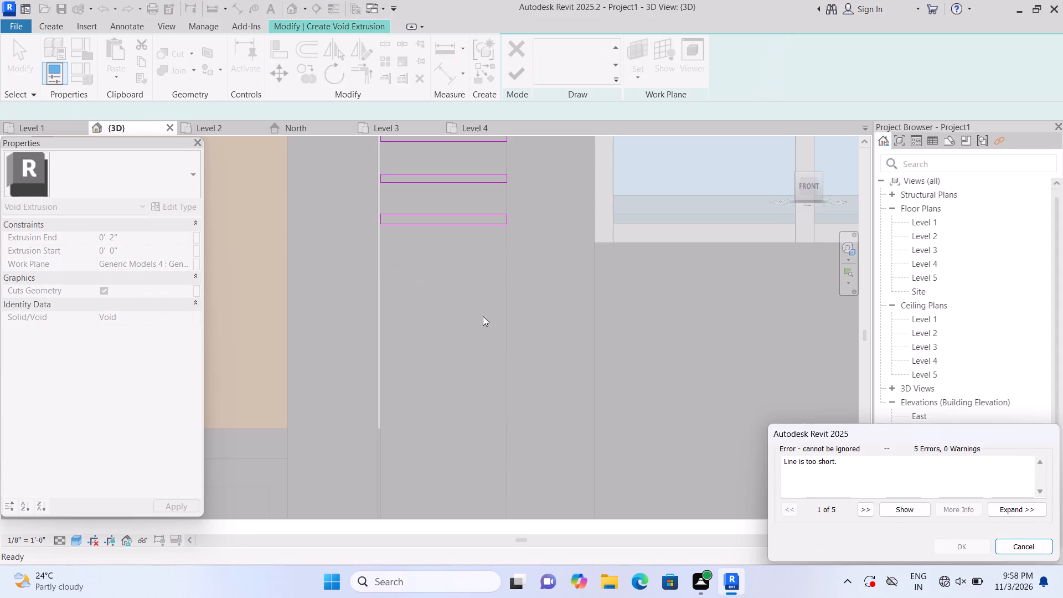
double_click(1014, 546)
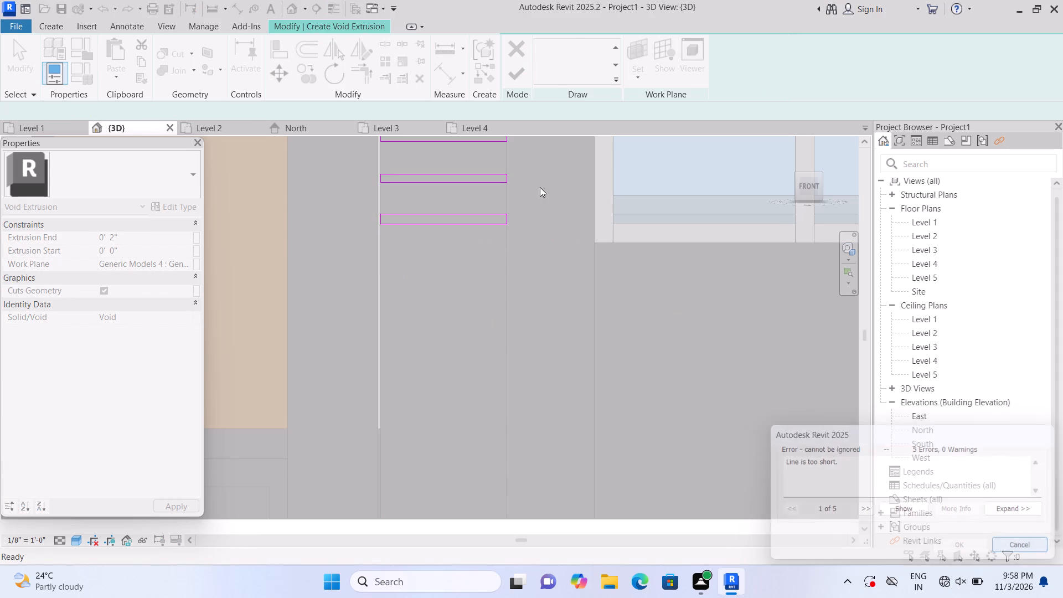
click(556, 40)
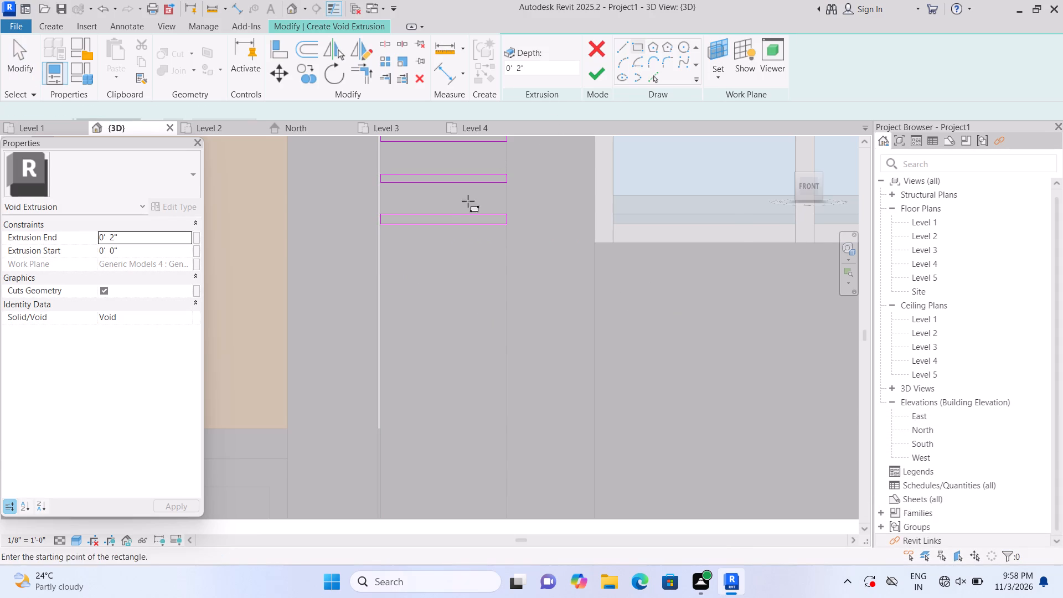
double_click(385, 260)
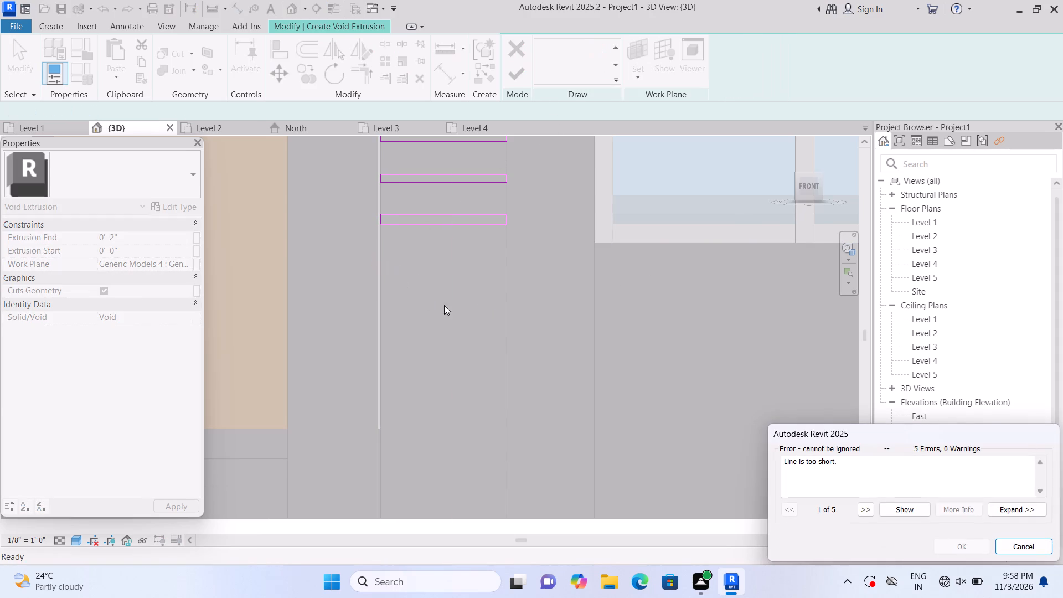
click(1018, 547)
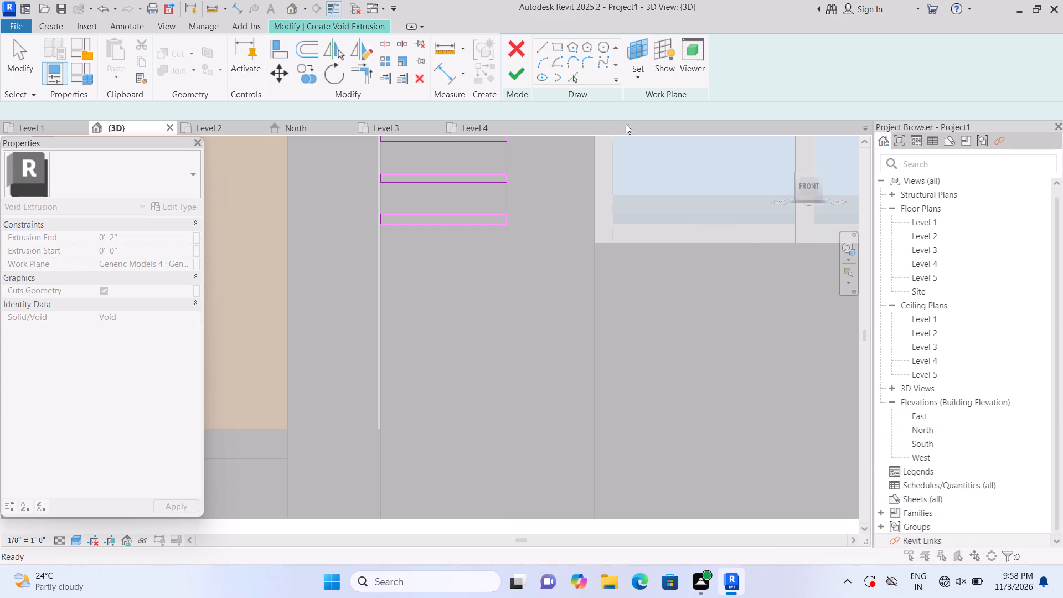
Sketch a twenty-eighth and a twenty-ninth thin rectangle across the left leg's full width, starting just below the level of the adjacent window's bottom edge.
click(551, 52)
scroll(406, 262, up, 1)
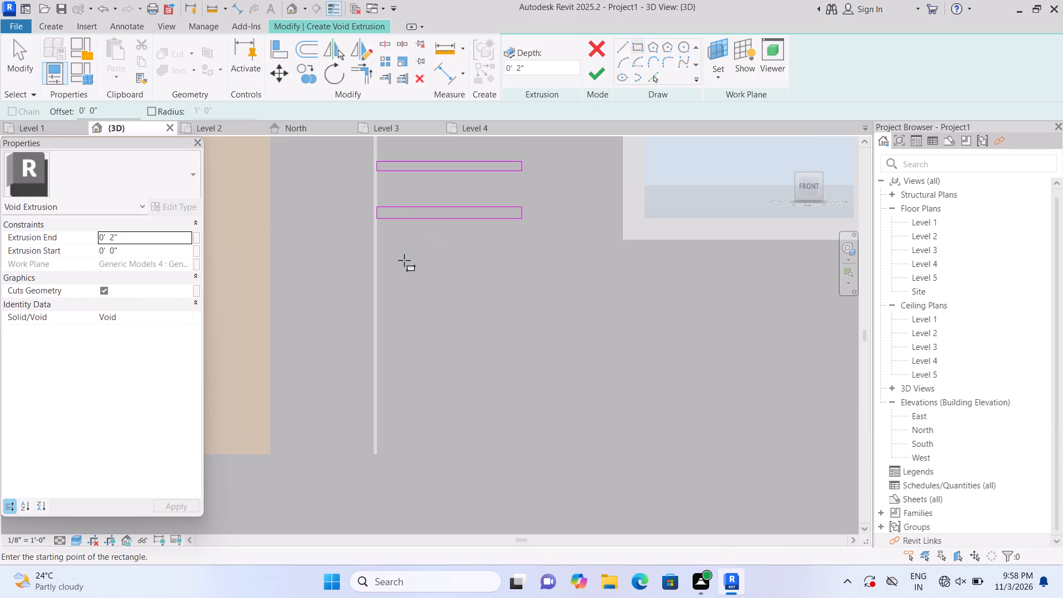
click(381, 254)
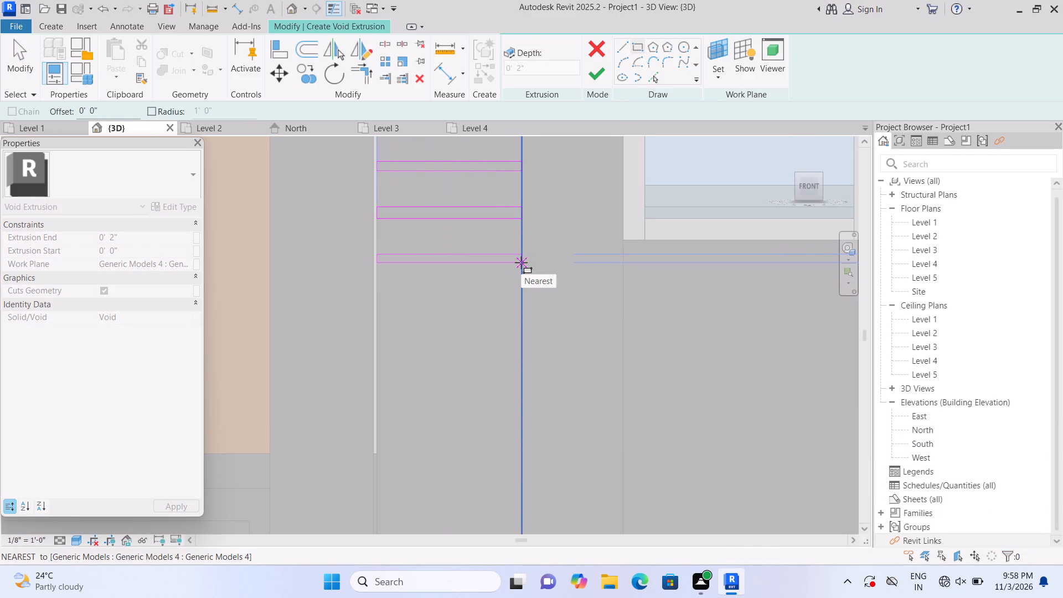
click(521, 262)
middle_drag(463, 297, 451, 190)
click(366, 187)
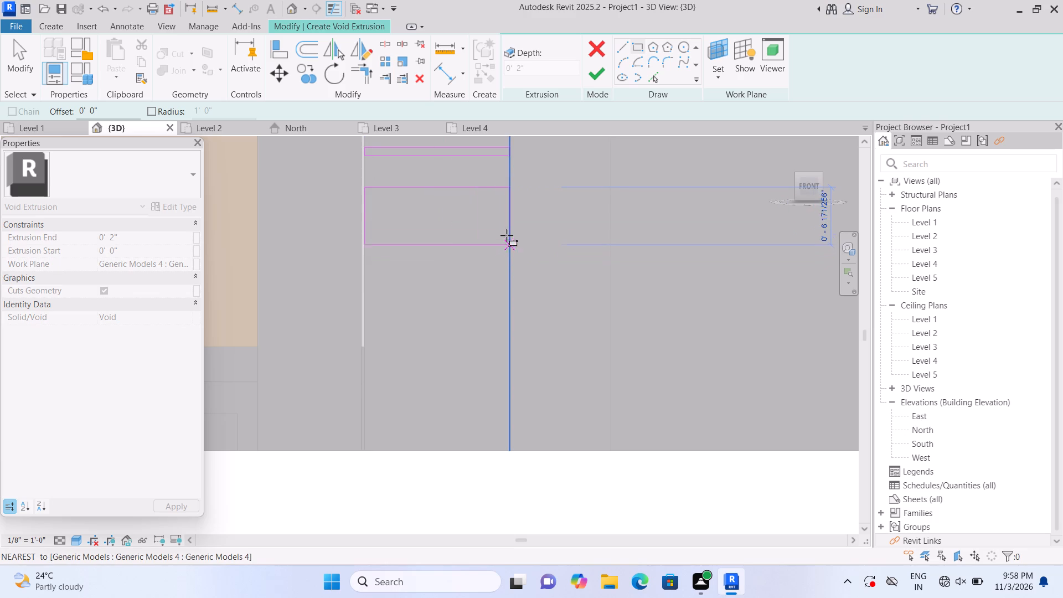
click(510, 198)
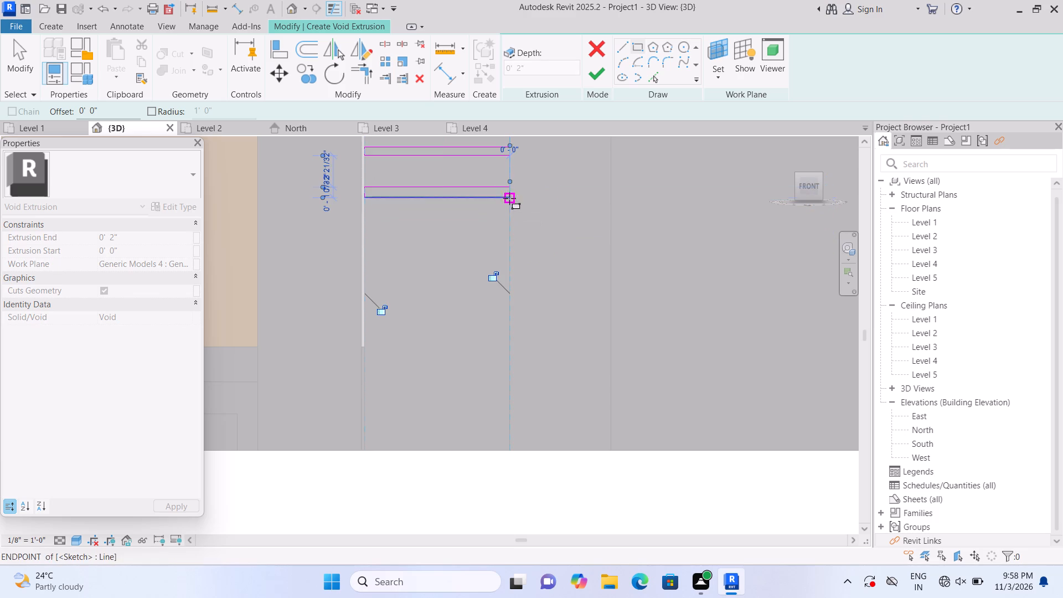
Sketch a thirtieth thin rectangle, about 1.1" high, and a thirty-first one across the left leg's full width, each a similar gap below the previous one.
double_click(370, 233)
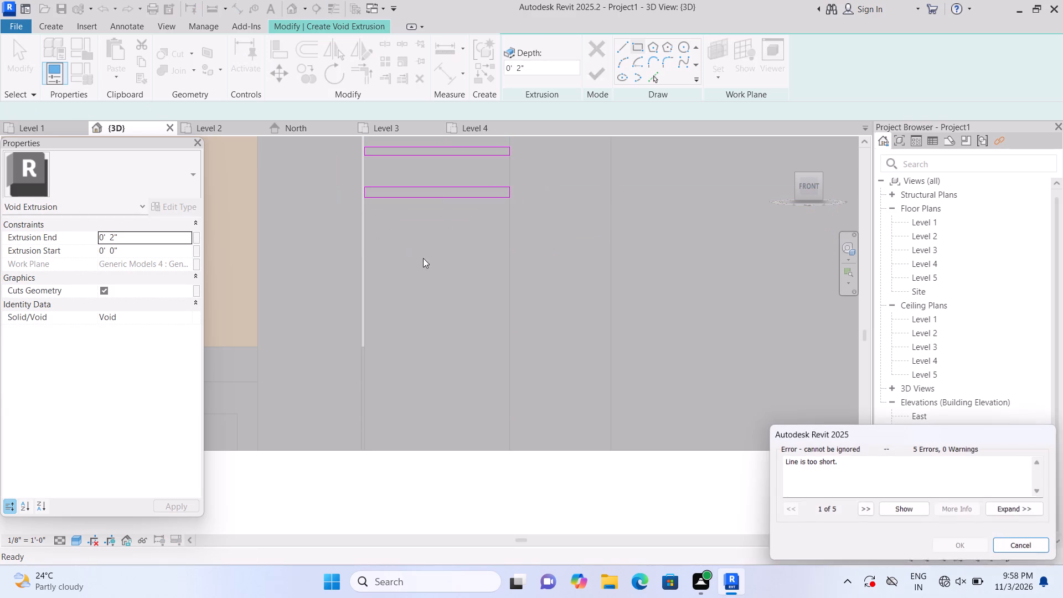
click(1013, 544)
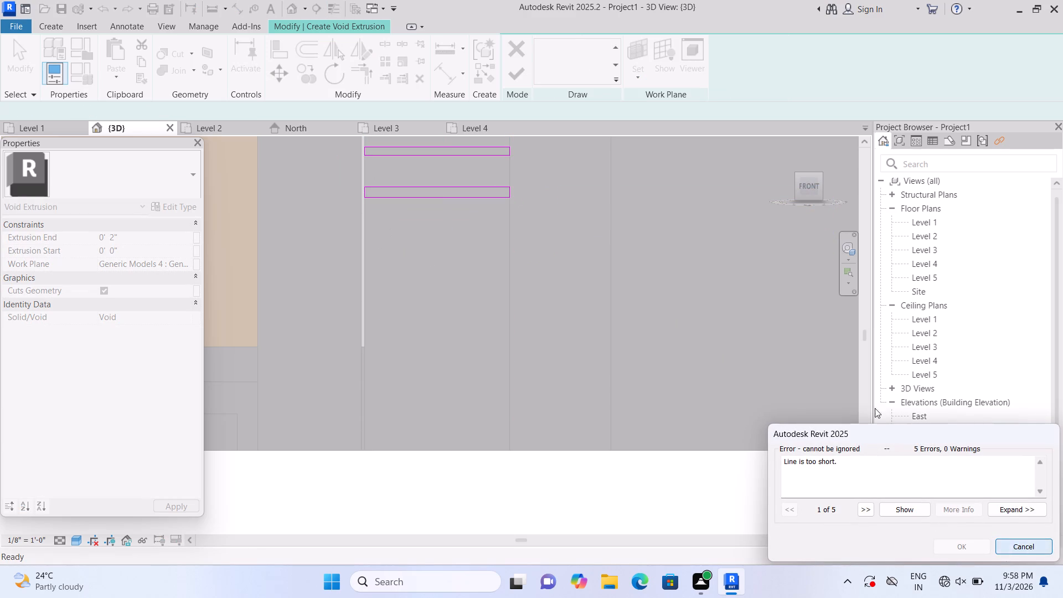
click(552, 53)
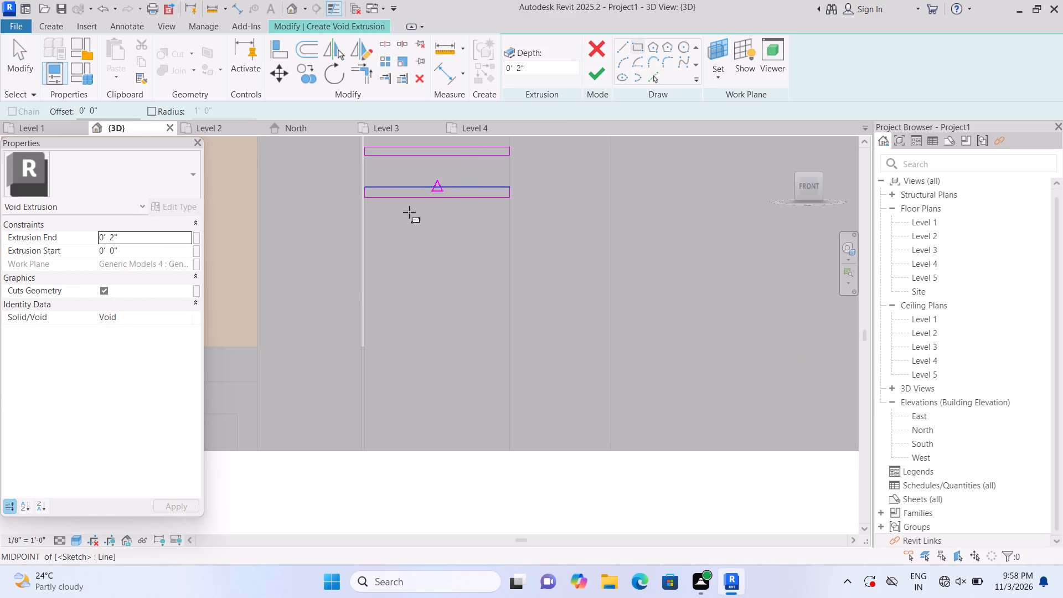
click(367, 221)
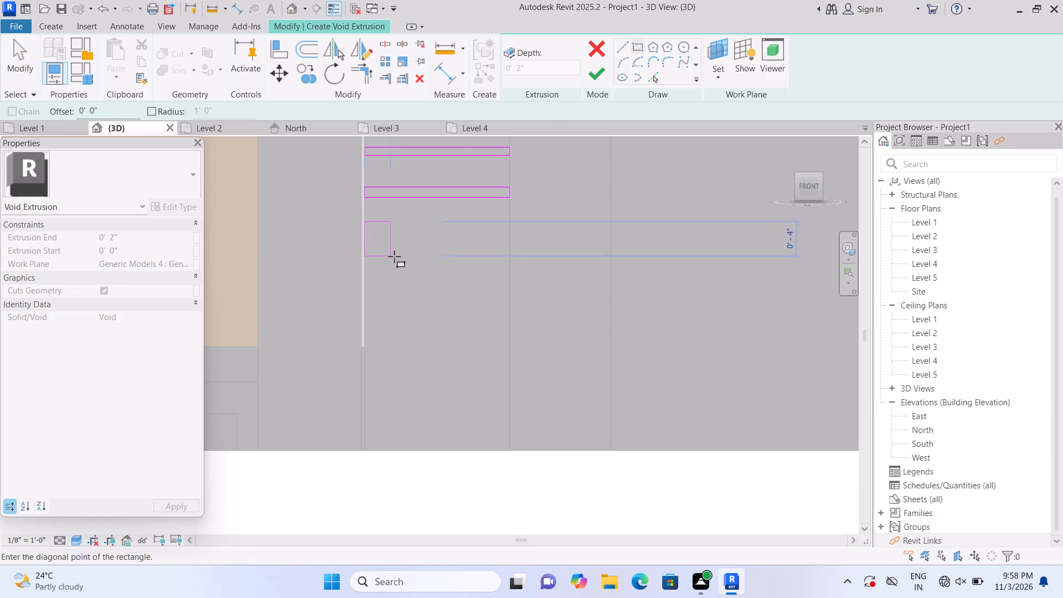
click(509, 231)
key(Escape)
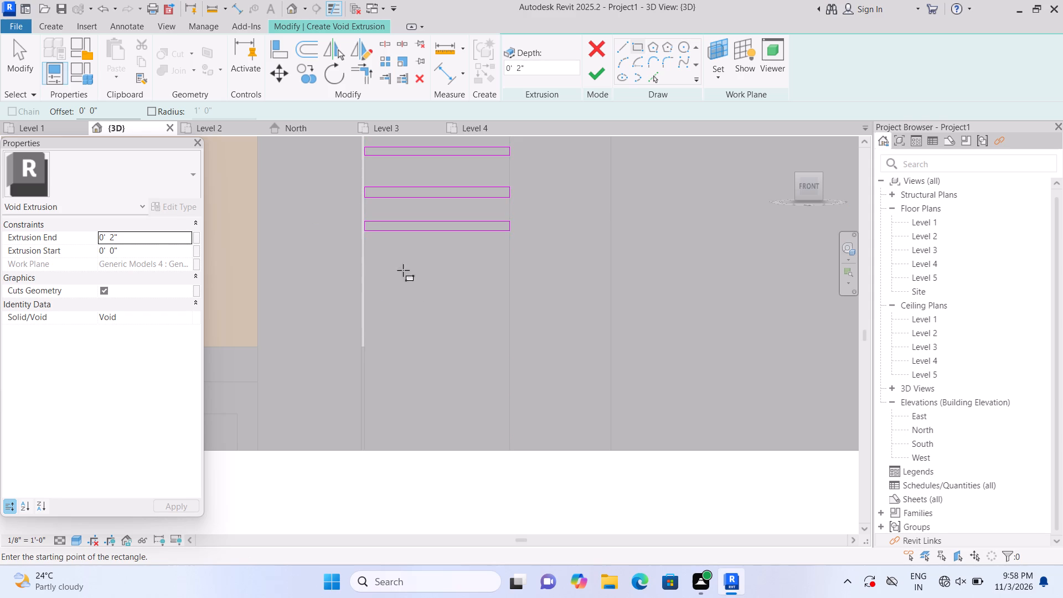
click(370, 266)
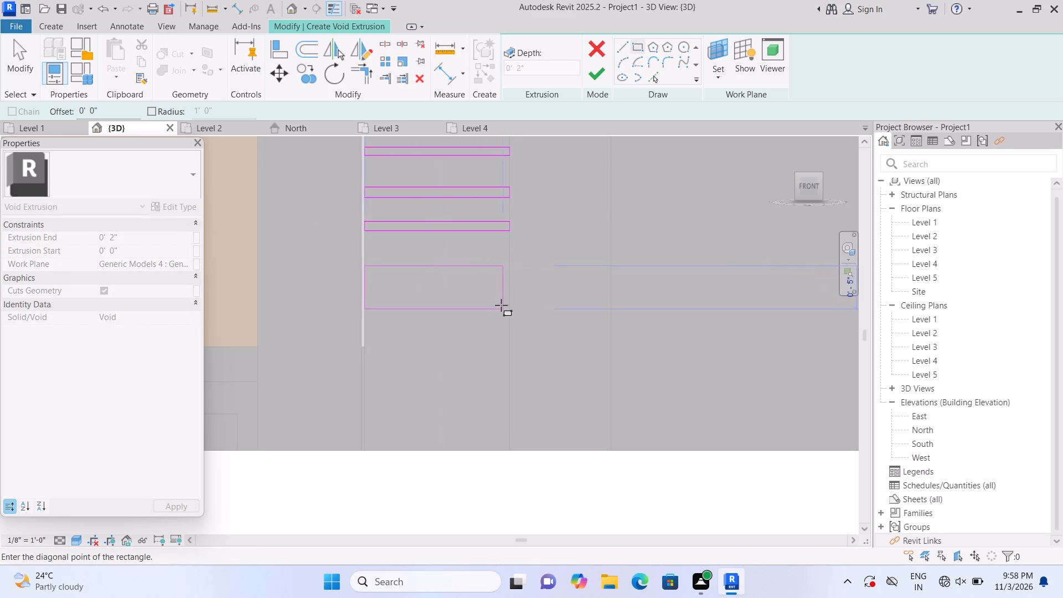
click(507, 275)
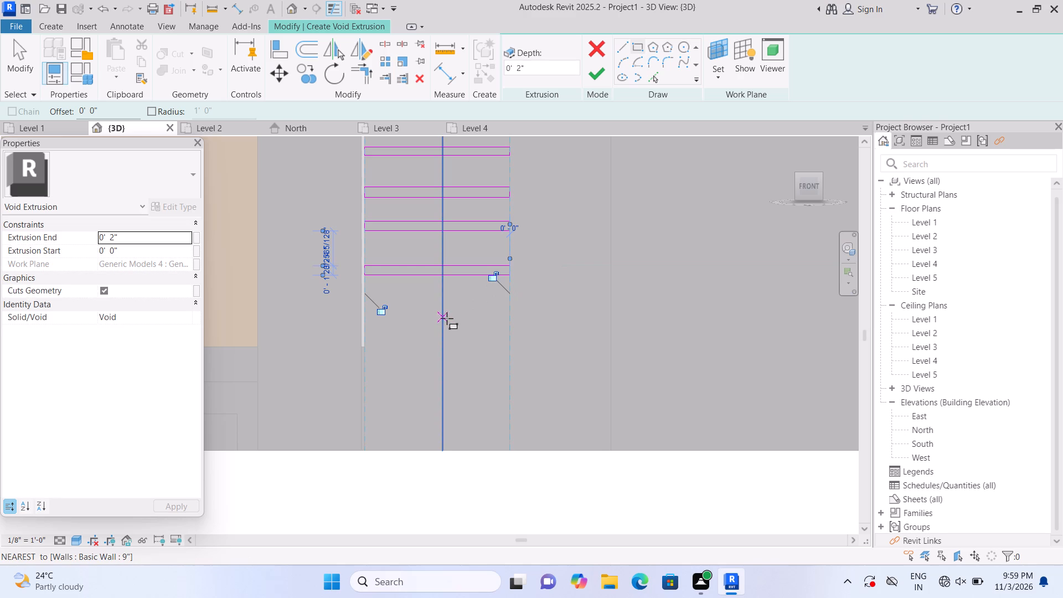
key(Escape)
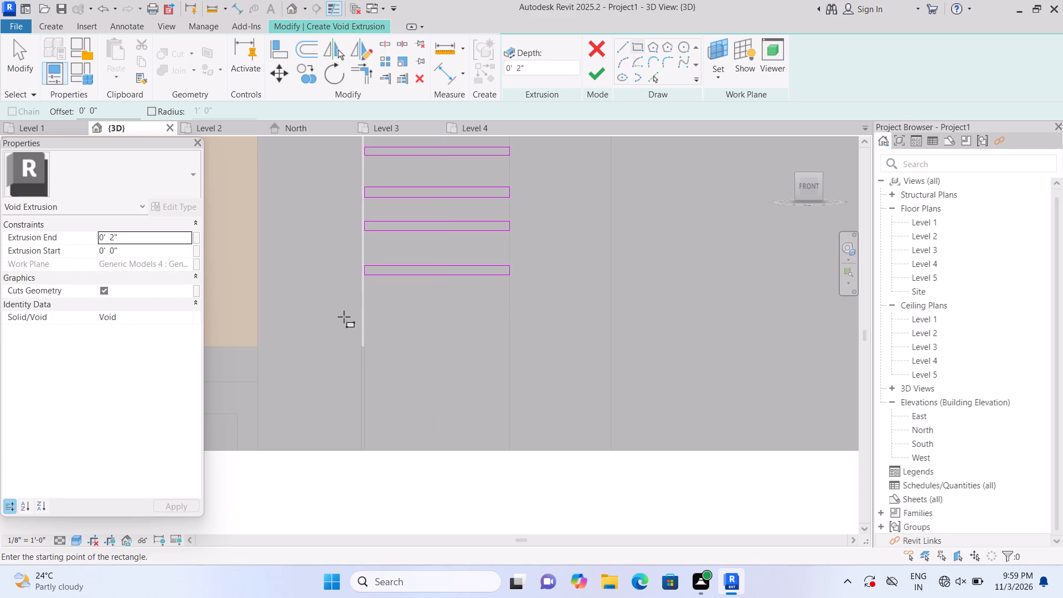
Sketch a thirty-second and a thirty-third thin rectangle across the left leg's full width, each one similar gap below the previous one.
click(370, 304)
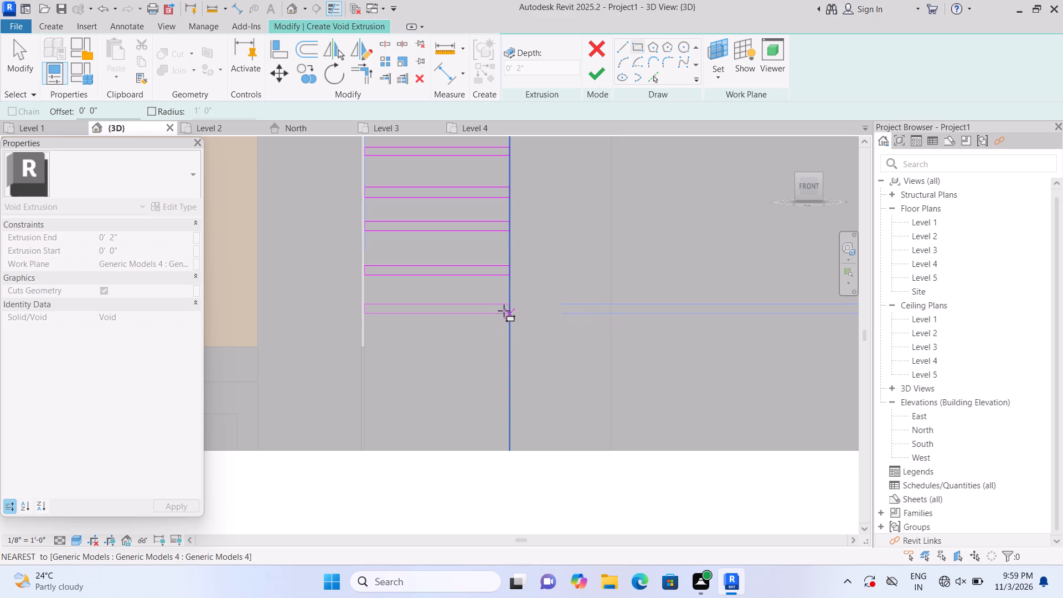
click(504, 315)
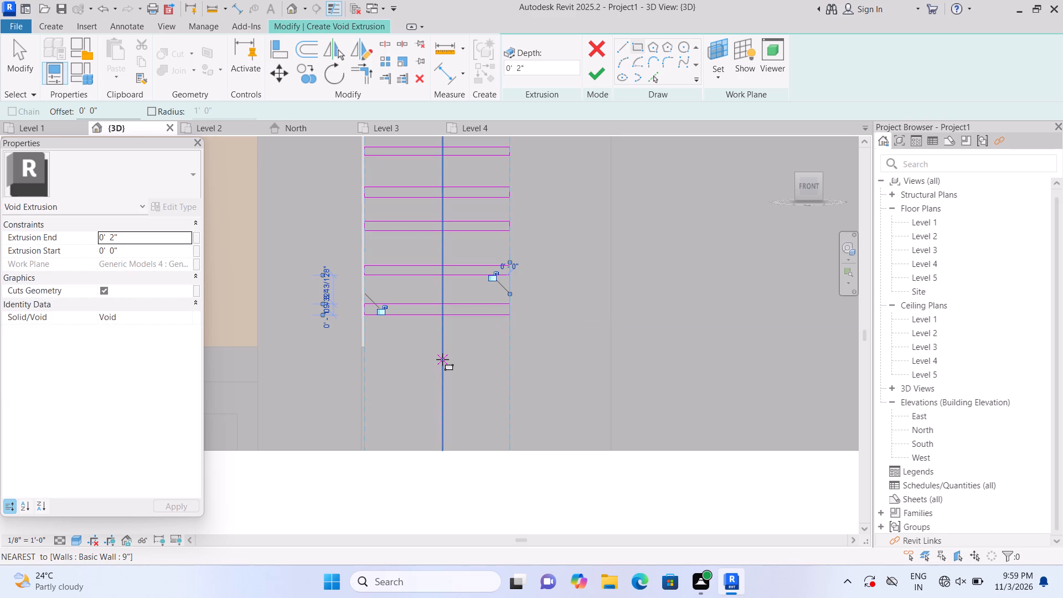
key(Escape)
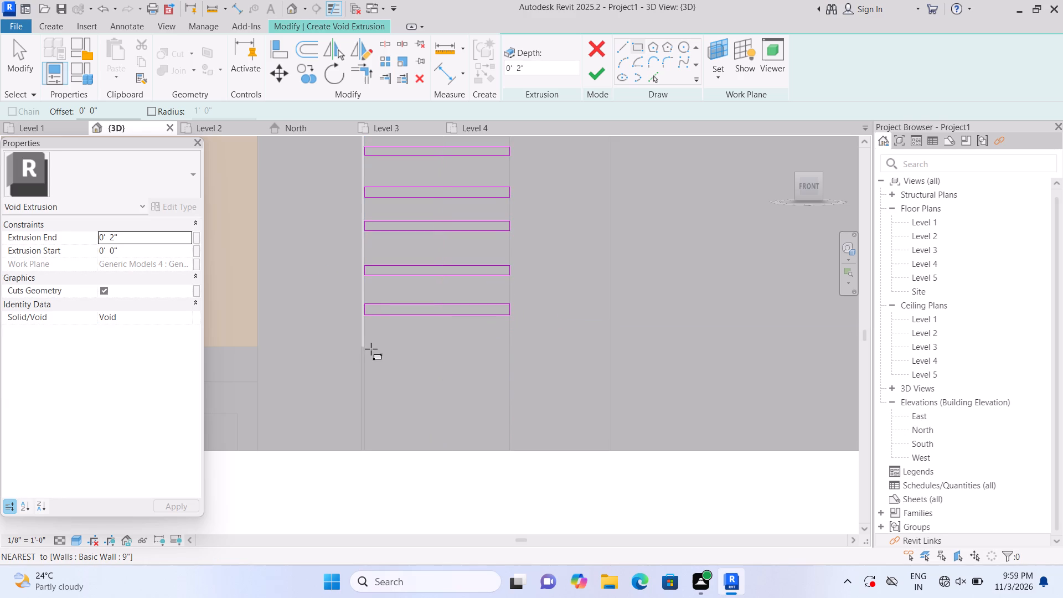
click(370, 349)
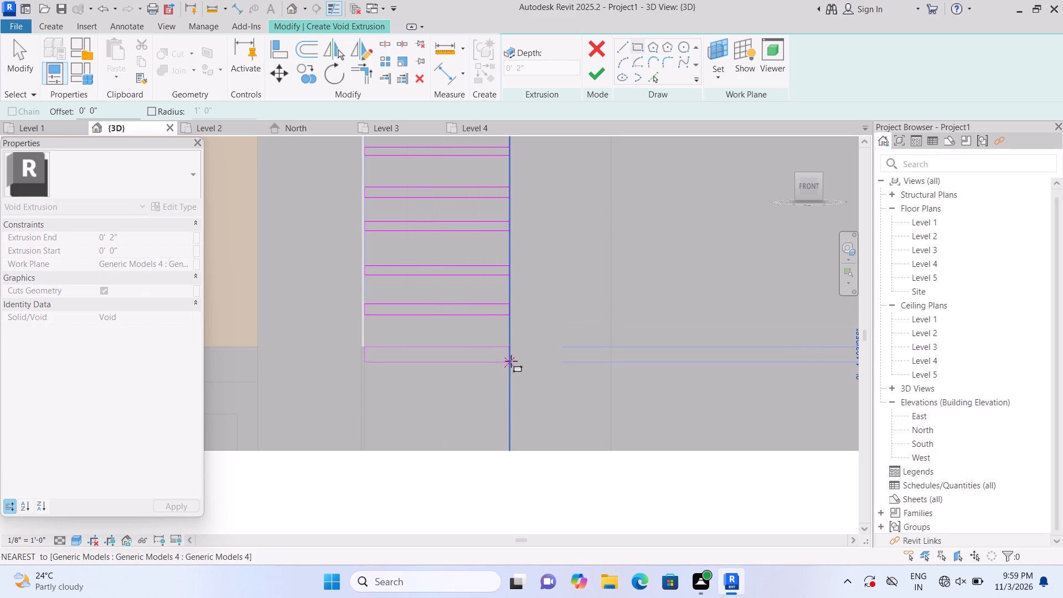
click(508, 357)
key(Escape)
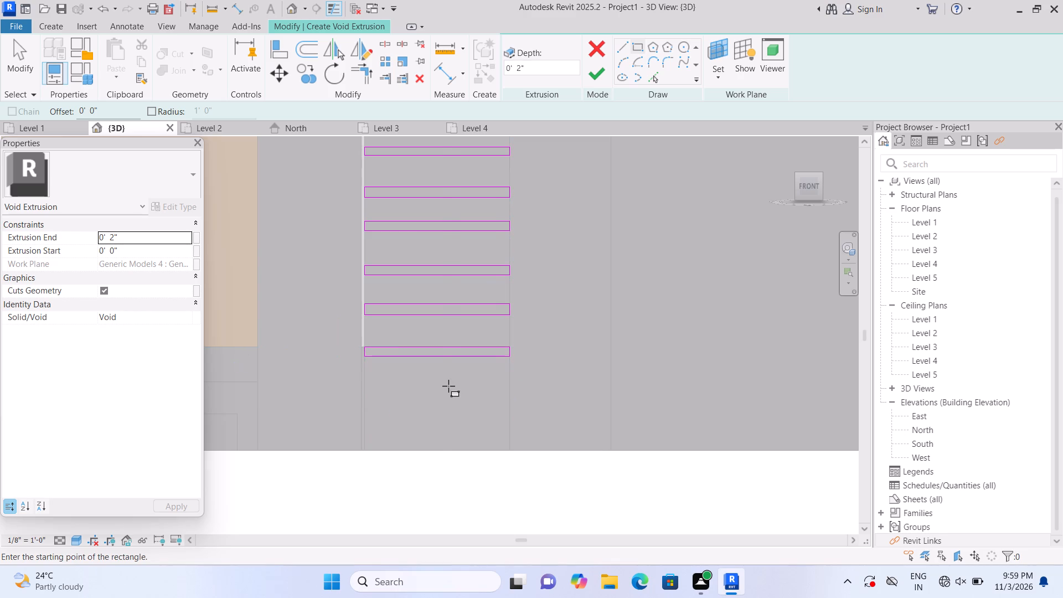
Sketch a thirty-fourth and a thirty-fifth thin rectangle across the left leg's full width, the last one just above the wall's base.
click(368, 381)
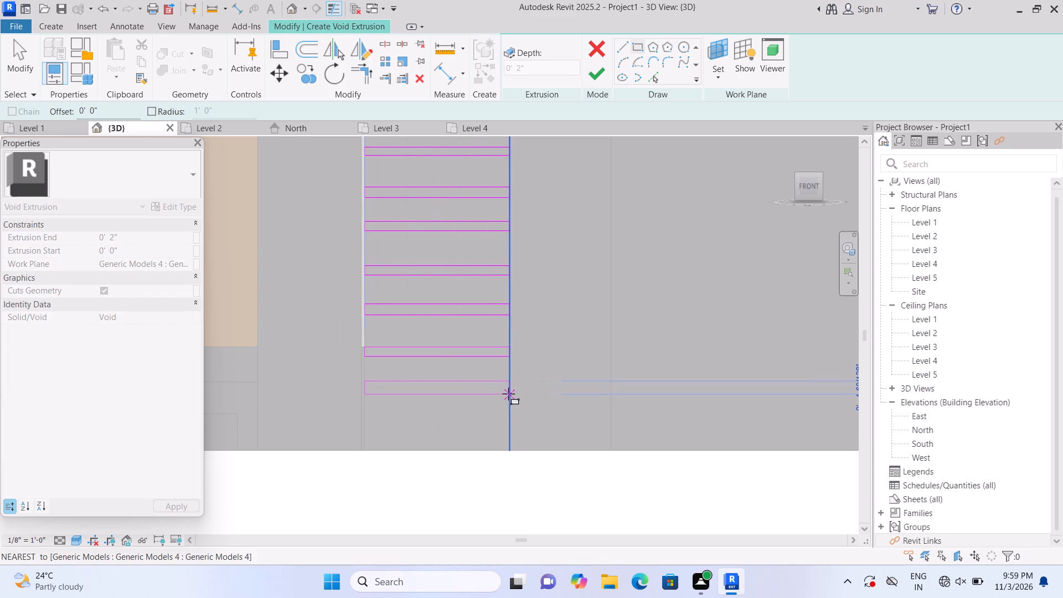
click(507, 393)
key(Escape)
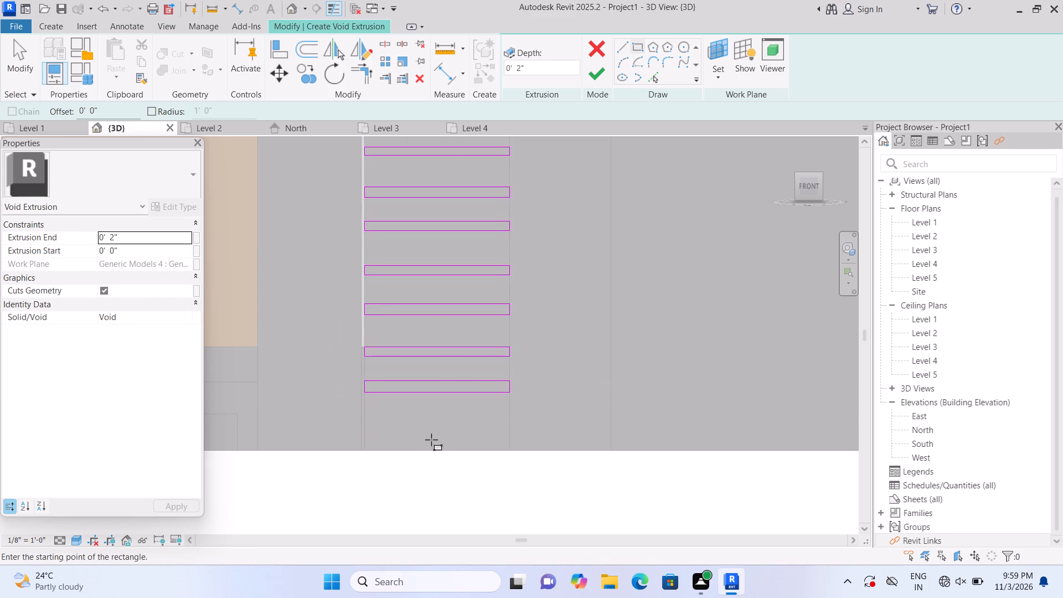
click(368, 416)
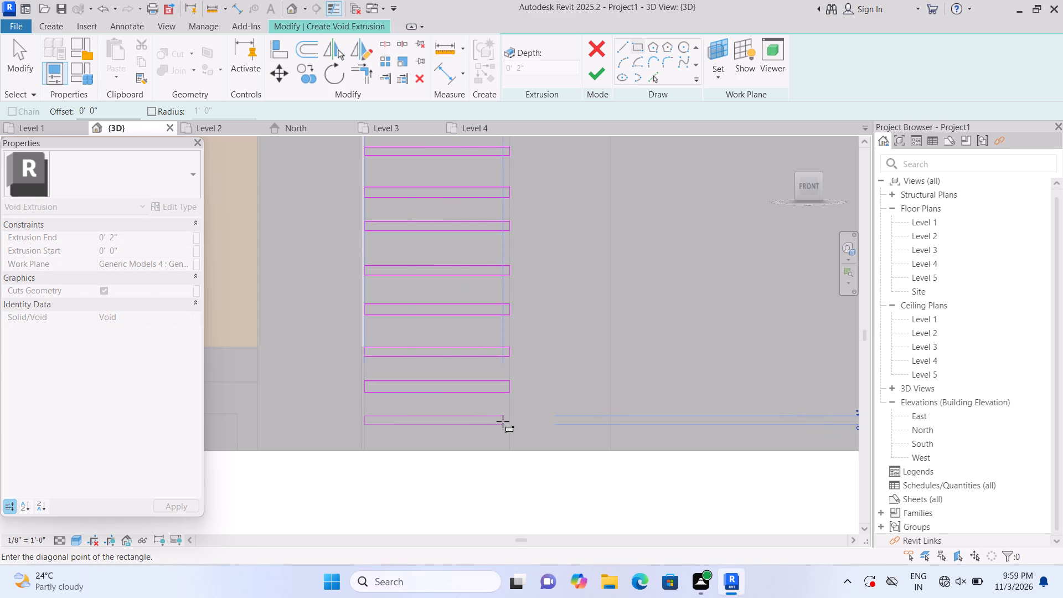
click(509, 424)
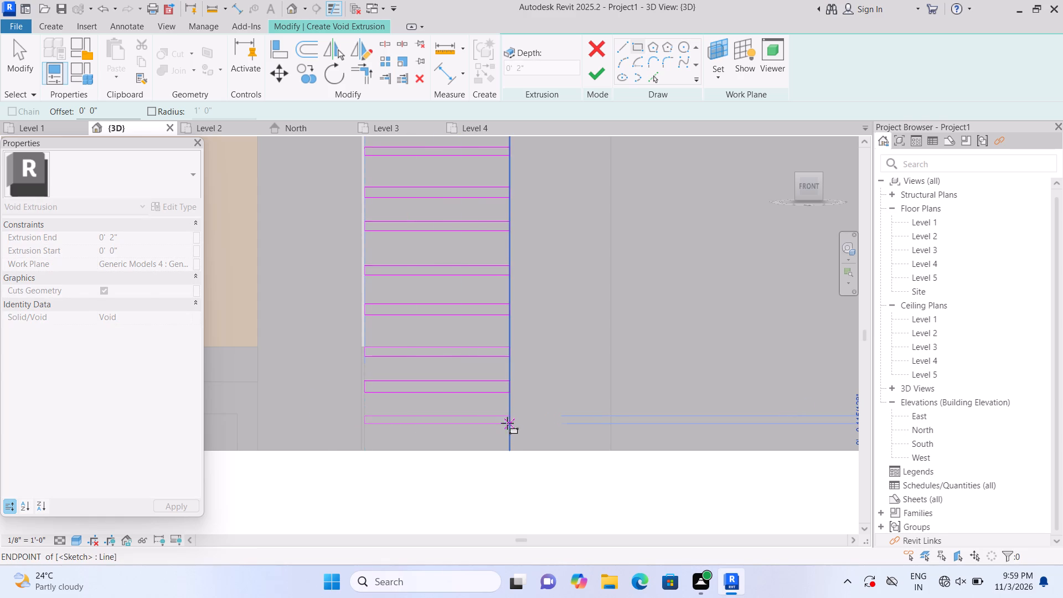
key(Escape)
Sketch a second thin rectangle, about 2.8" high, across the right leg's full width, its lower edge level with the top of the neighbouring right-hand window.
scroll(594, 367, down, 7)
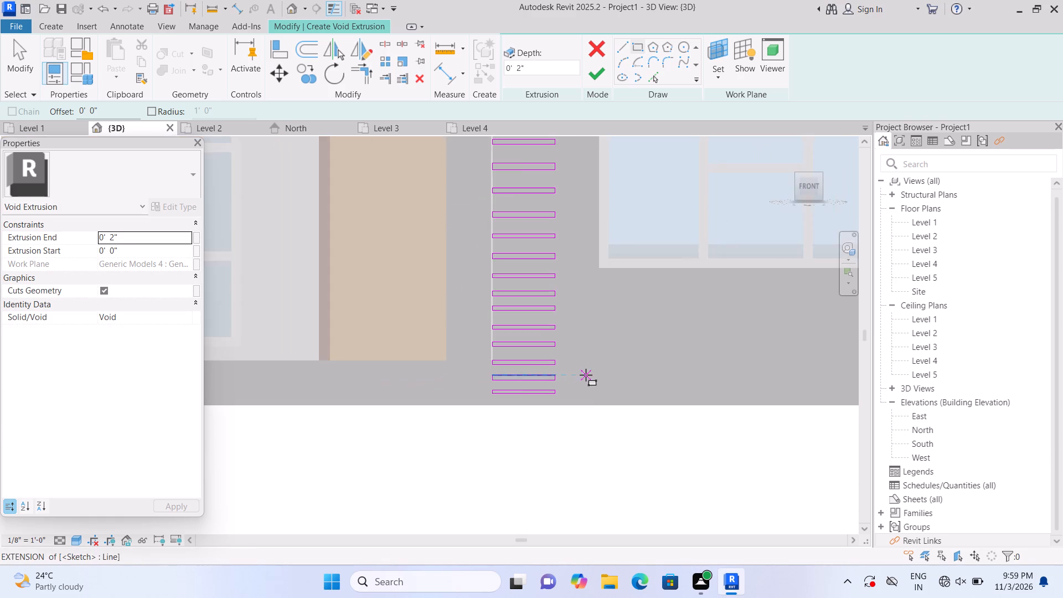
scroll(586, 375, down, 5)
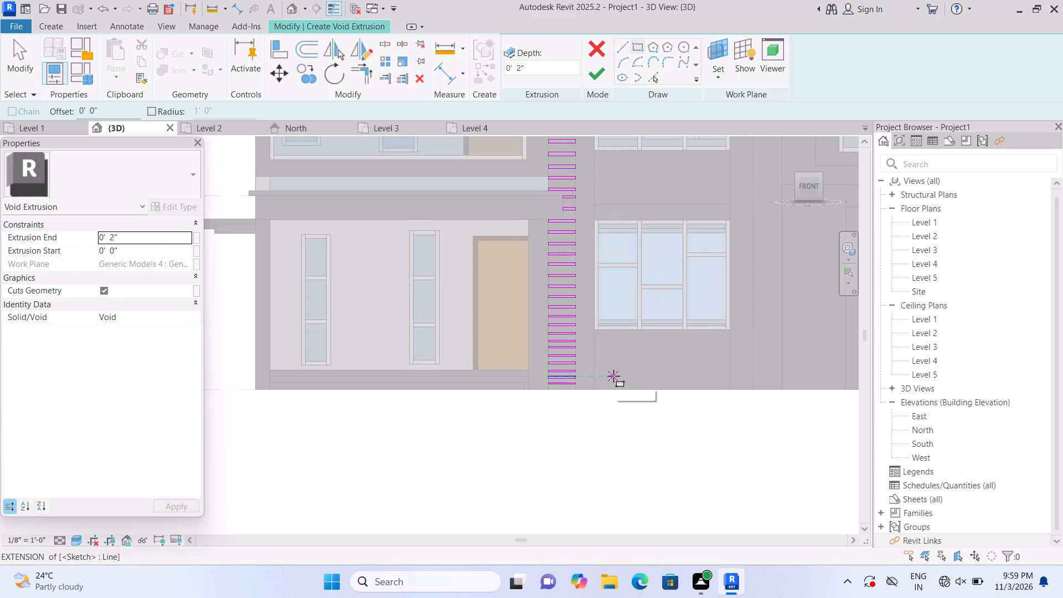
middle_drag(613, 377, 466, 469)
middle_click(466, 469)
middle_drag(603, 379, 572, 464)
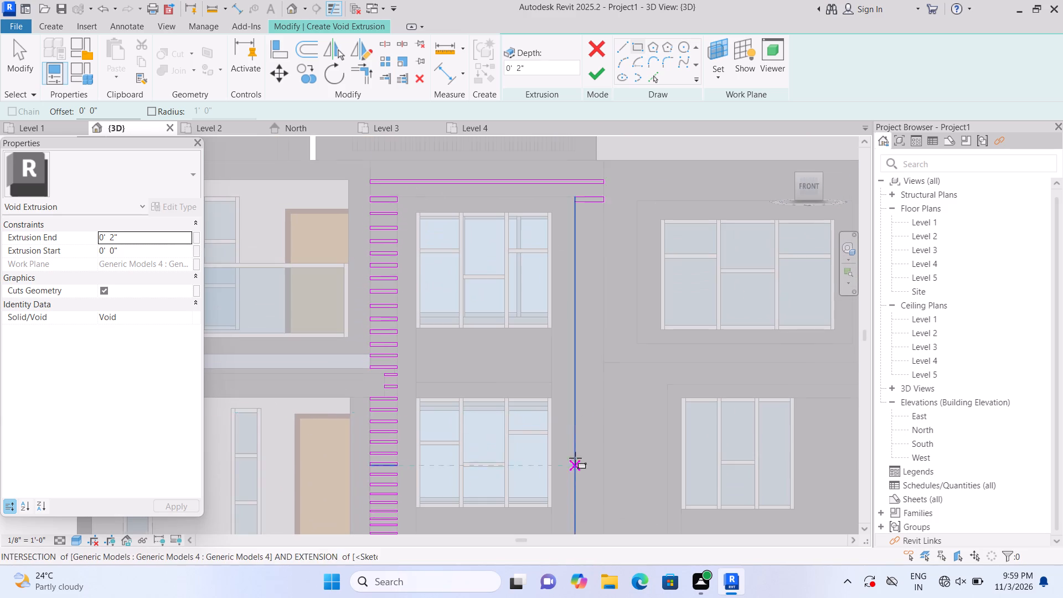
scroll(582, 240, up, 2)
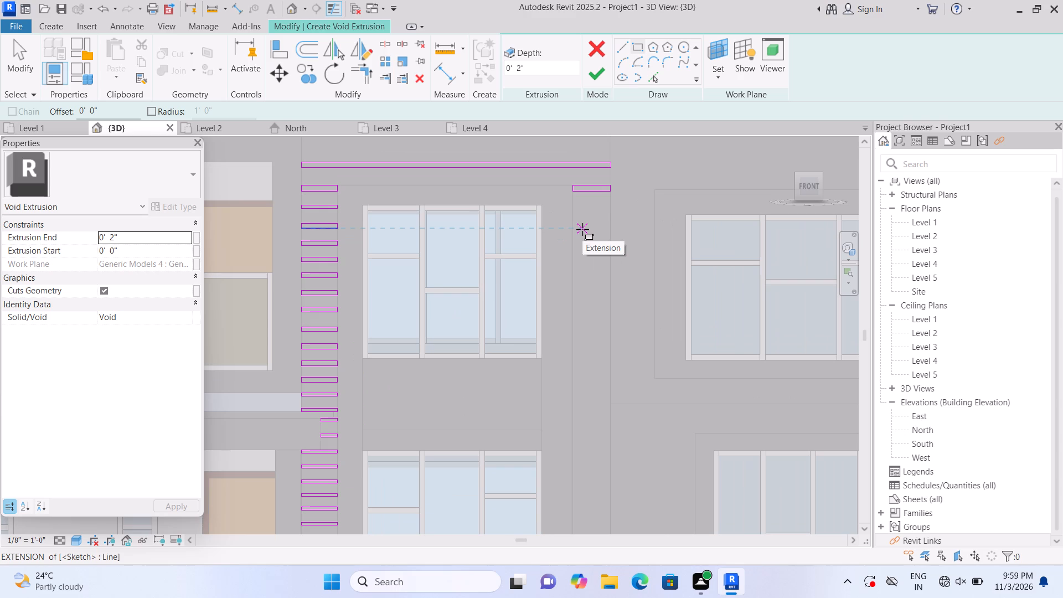
scroll(584, 224, up, 2)
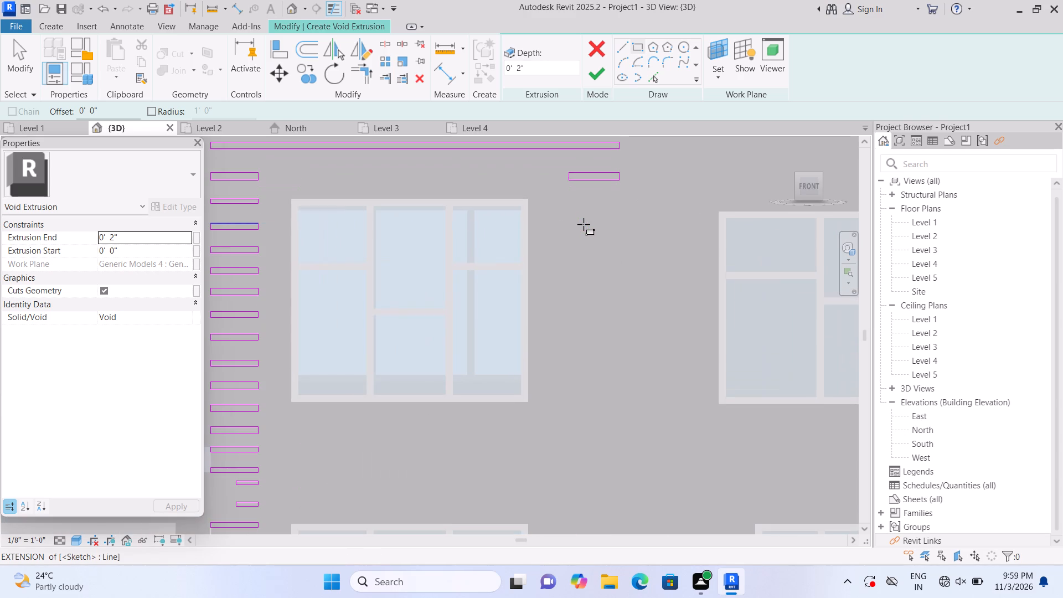
click(575, 203)
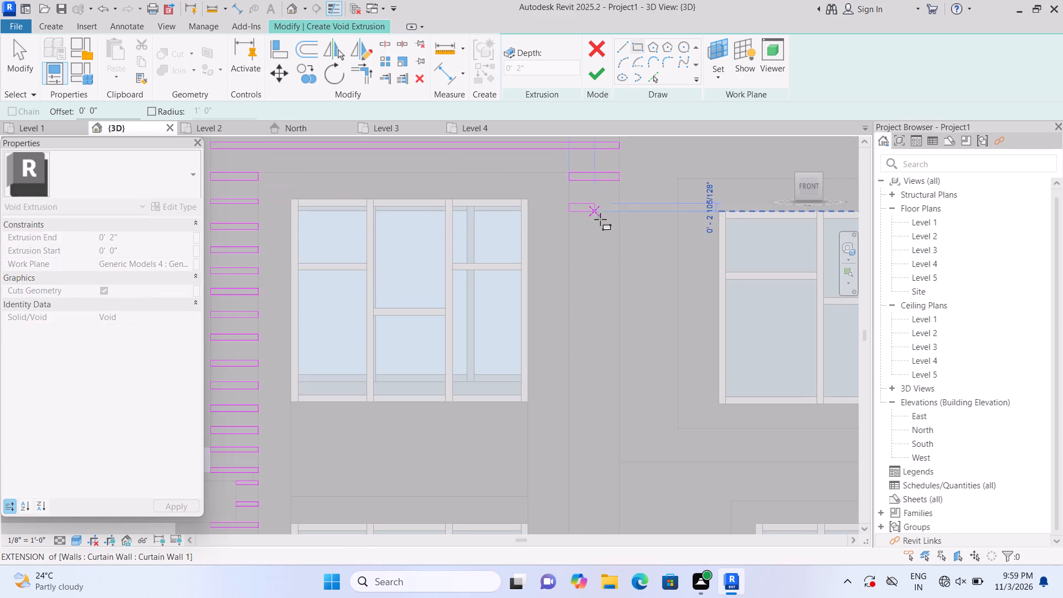
scroll(625, 224, up, 2)
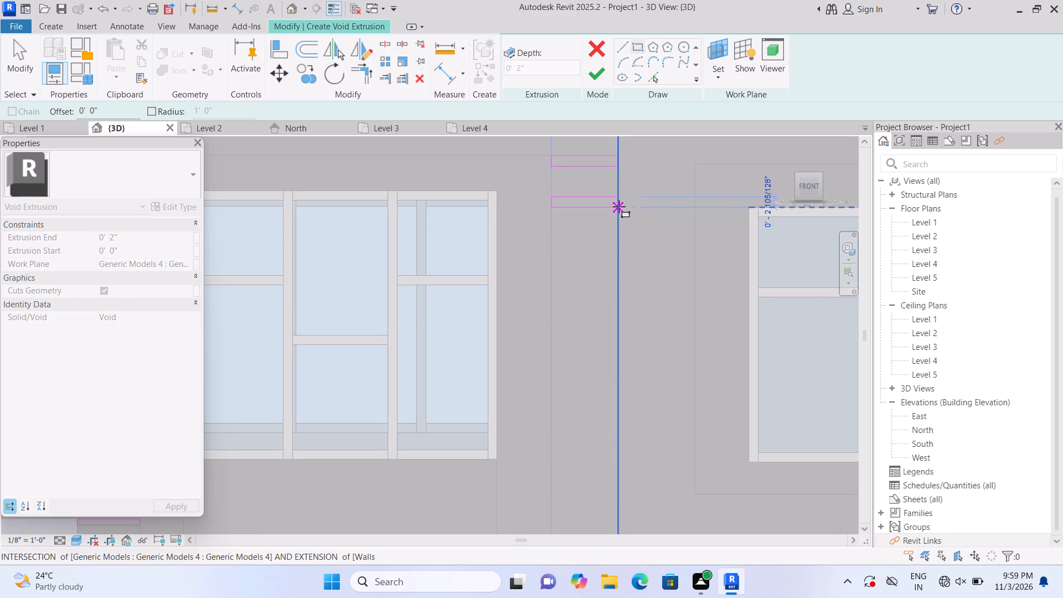
click(619, 205)
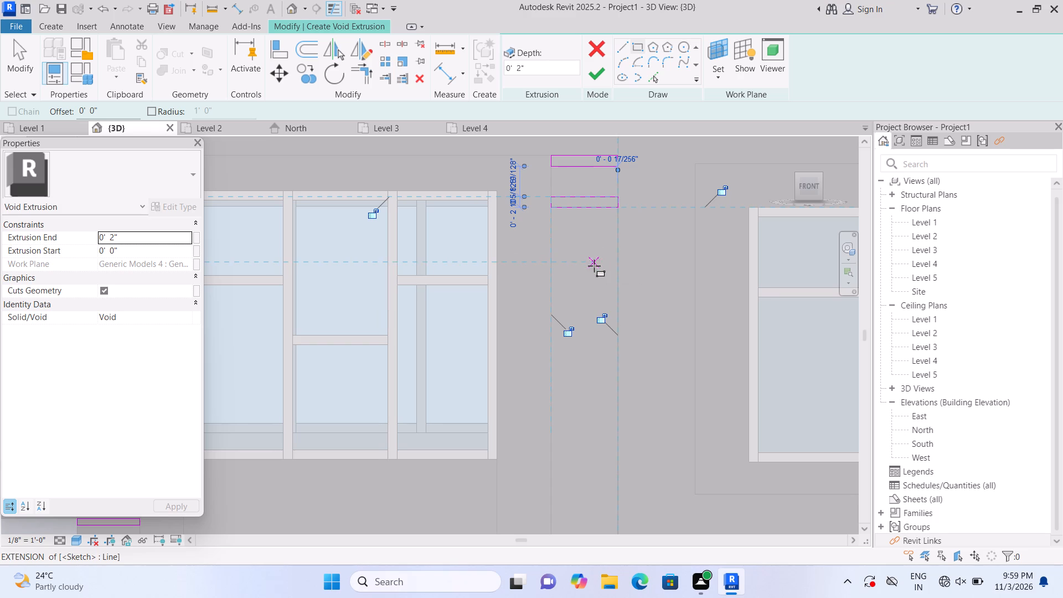
key(Escape)
Sketch a third and a fourth thin rectangle, each about 2" high, across the right leg's full width, a similar gap below the previous one.
middle_drag(574, 253, 652, 310)
scroll(650, 303, up, 1)
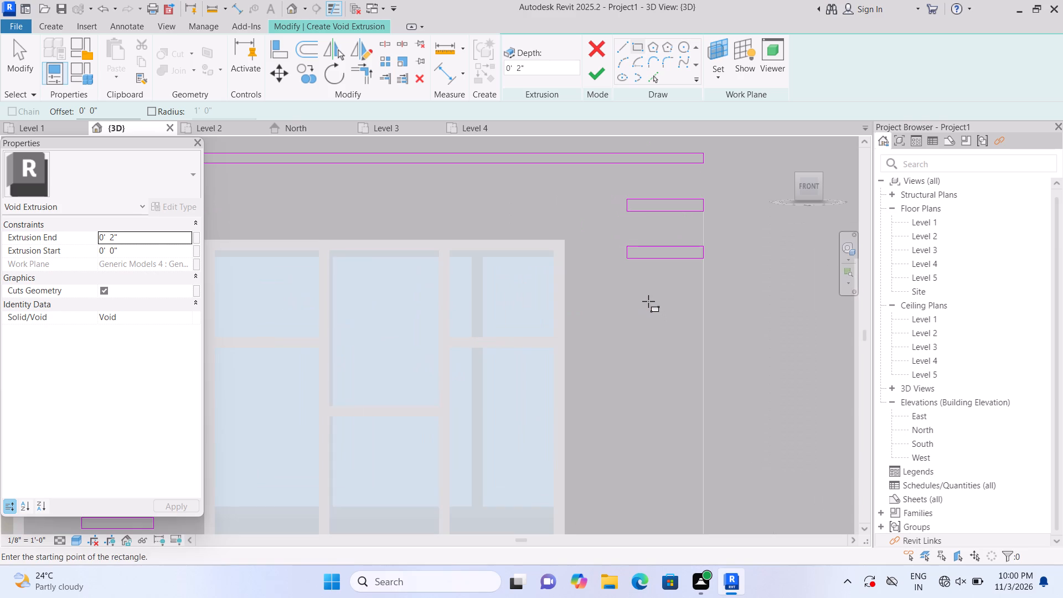
click(631, 292)
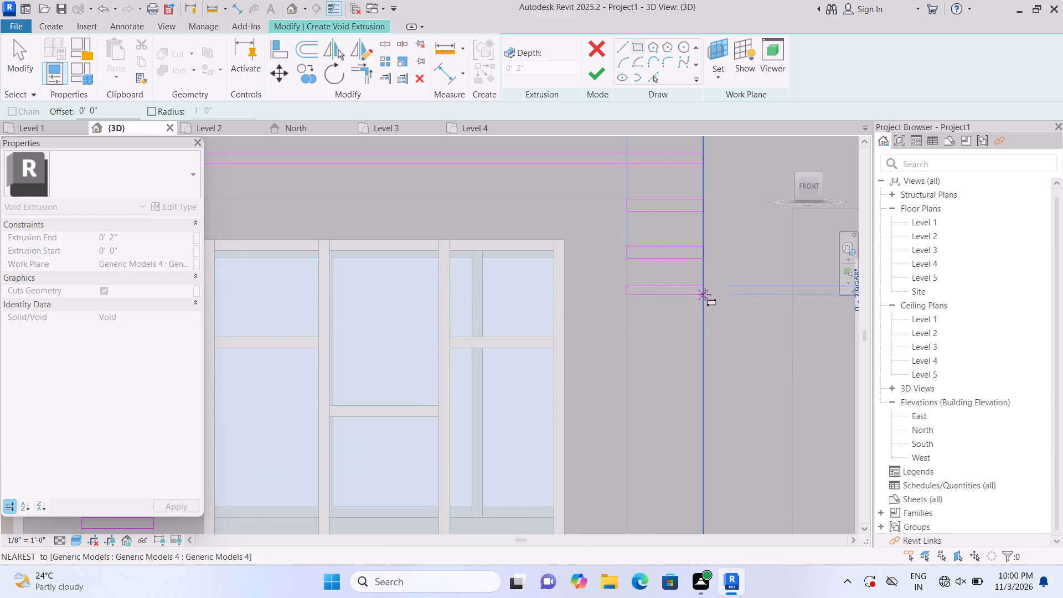
click(705, 295)
key(Escape)
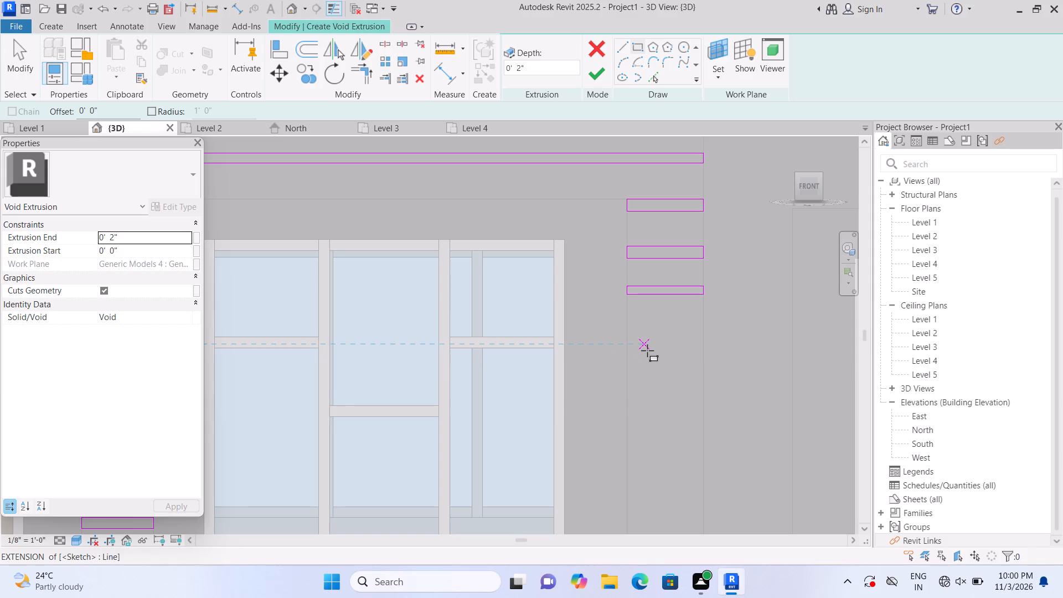
scroll(649, 357, down, 1)
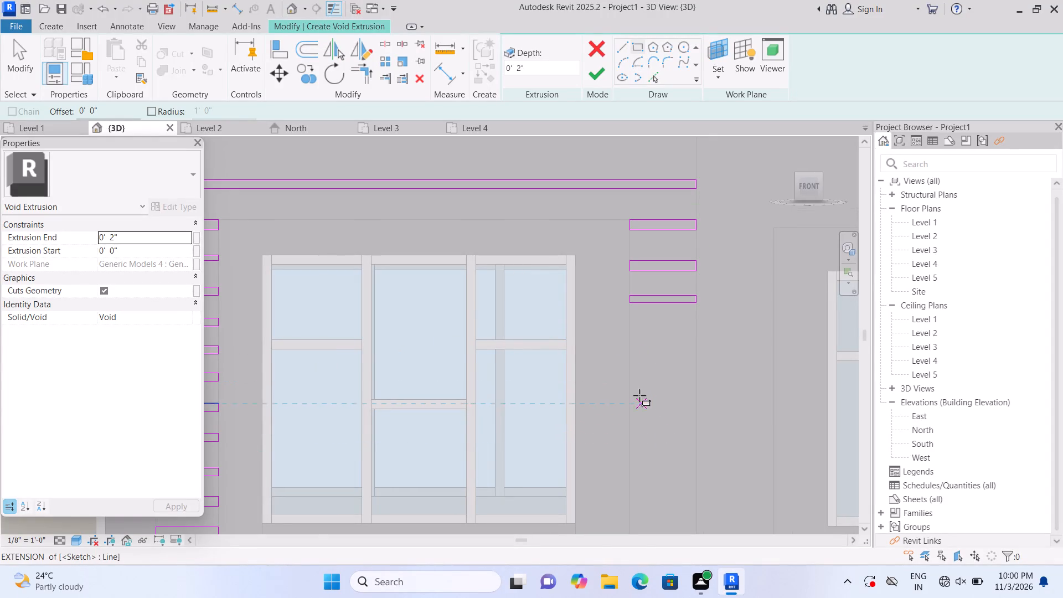
scroll(631, 359, down, 2)
middle_drag(662, 420, 638, 341)
scroll(614, 282, up, 1)
click(610, 251)
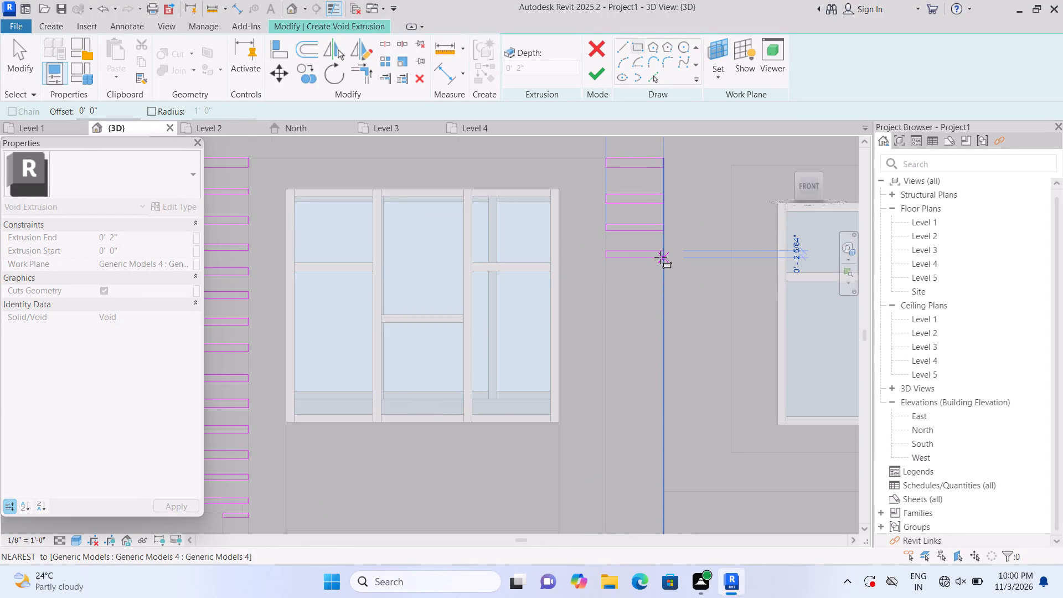
click(660, 257)
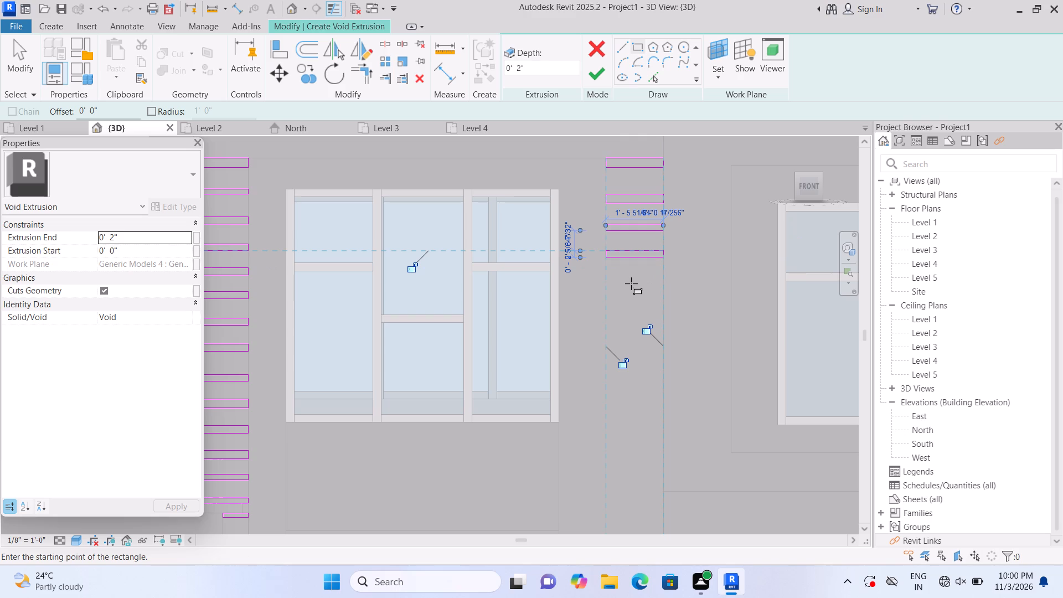
key(Escape)
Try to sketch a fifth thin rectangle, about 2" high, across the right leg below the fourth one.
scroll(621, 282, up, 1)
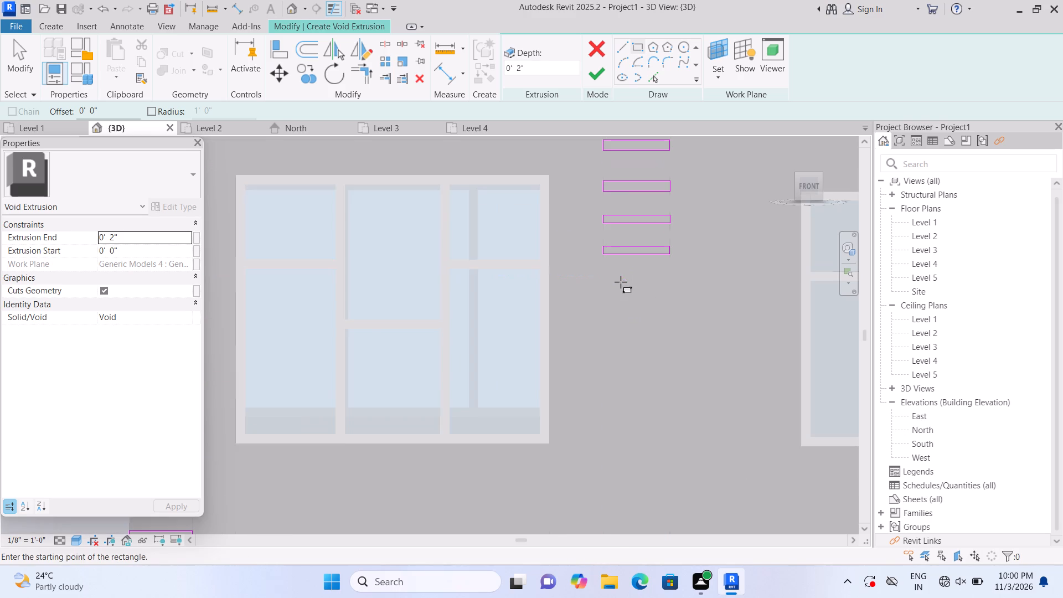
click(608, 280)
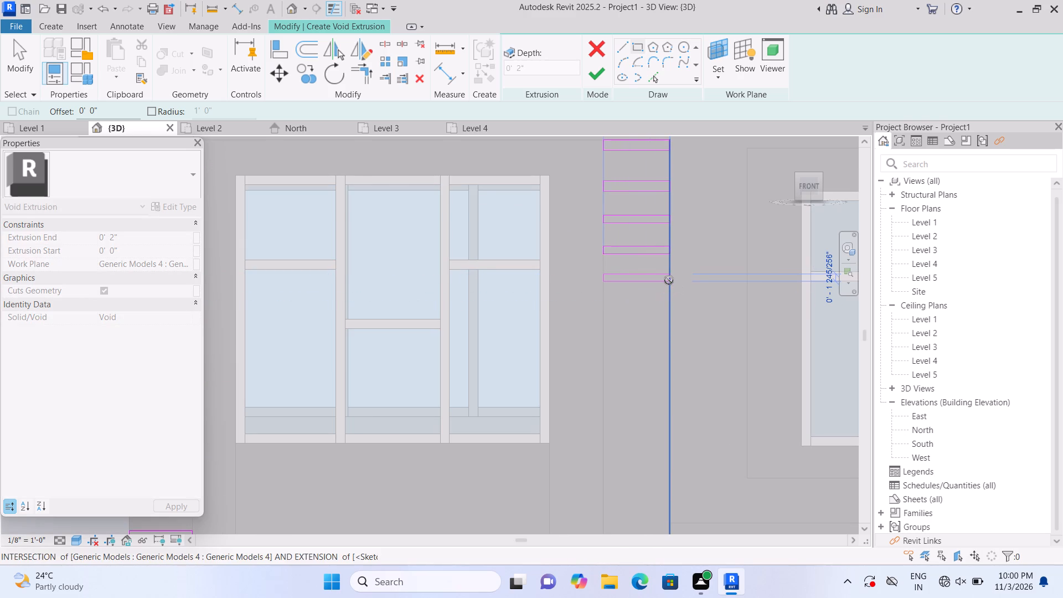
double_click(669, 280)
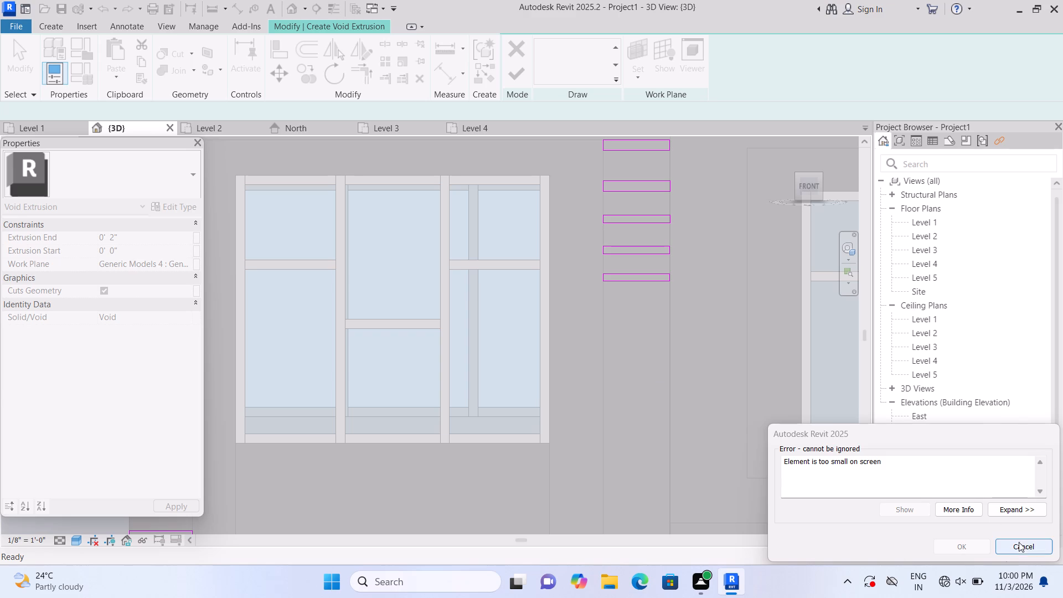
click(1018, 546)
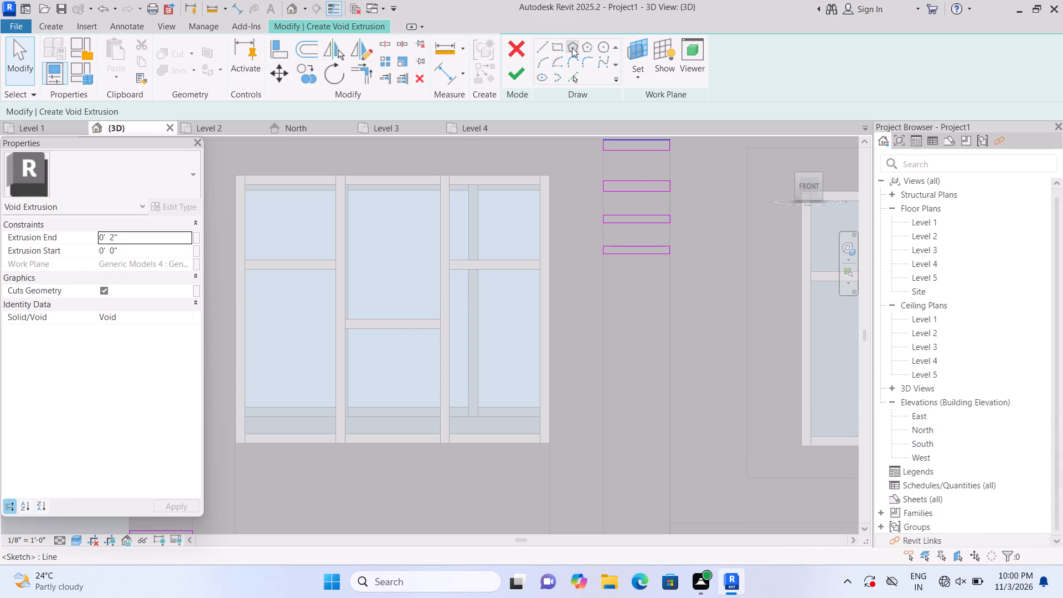
Restart the Rectangle tool and sketch a fifth thin rectangle, about 1.6" high, across the right leg's full width below the fourth one.
double_click(557, 50)
scroll(627, 300, up, 1)
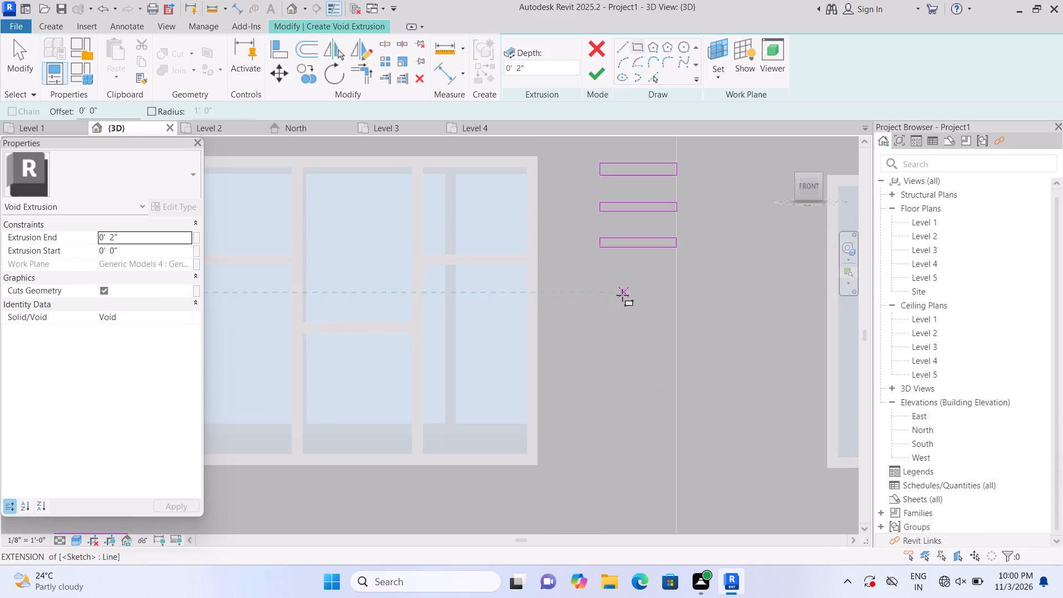
scroll(622, 295, up, 1)
click(600, 261)
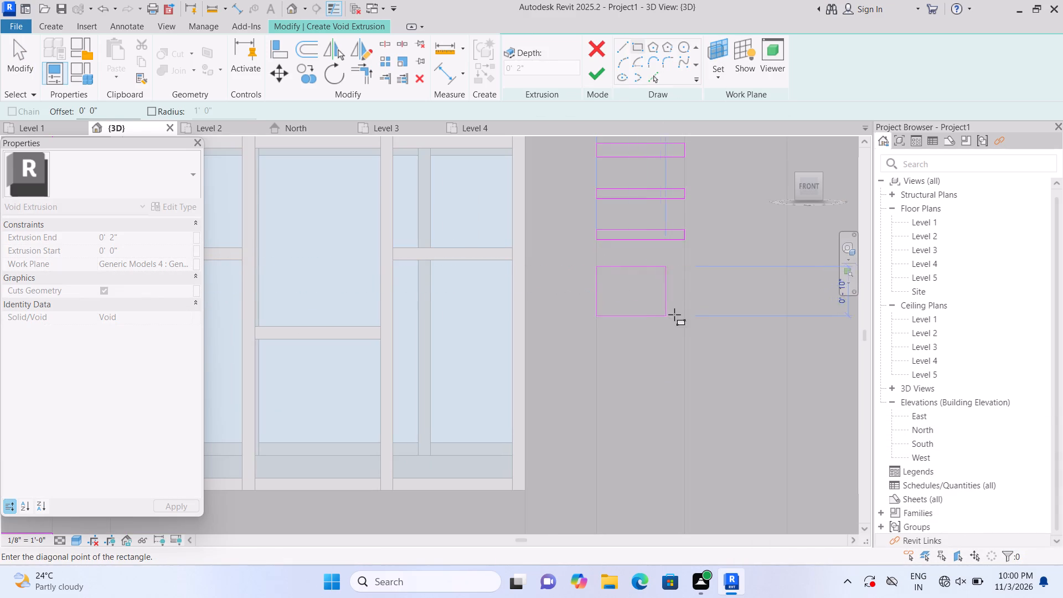
double_click(678, 274)
key(Escape)
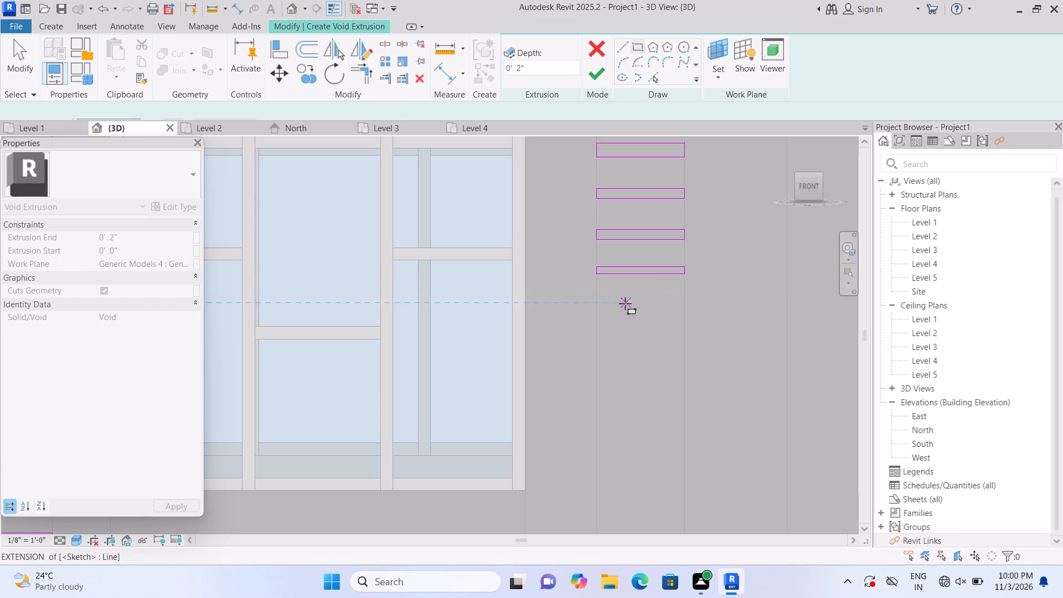
Sketch a sixth and a seventh thin rectangle across the right leg's full width, each a similar gap below the previous one.
click(594, 302)
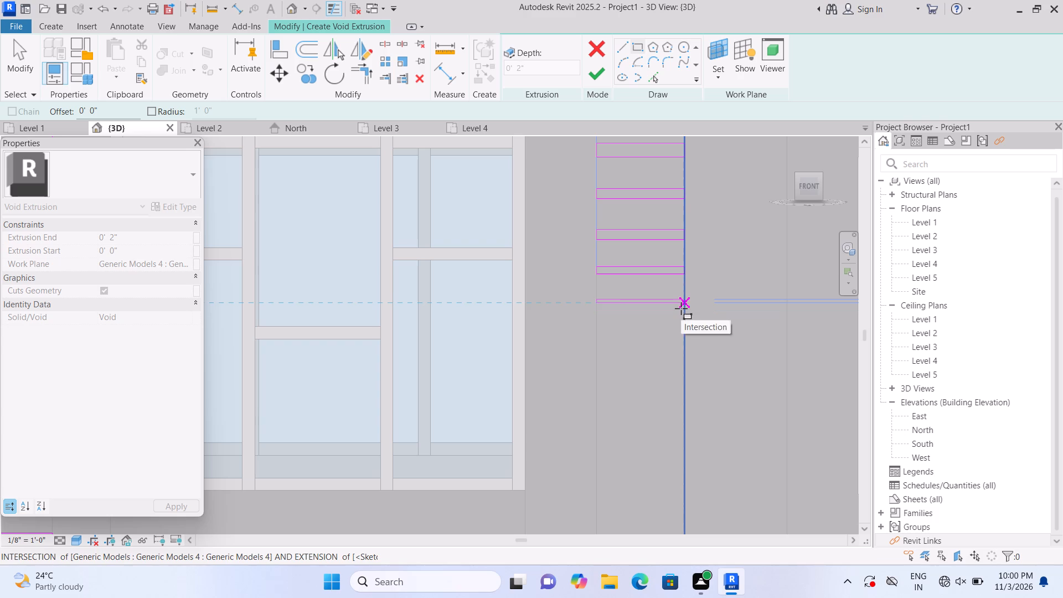
click(681, 309)
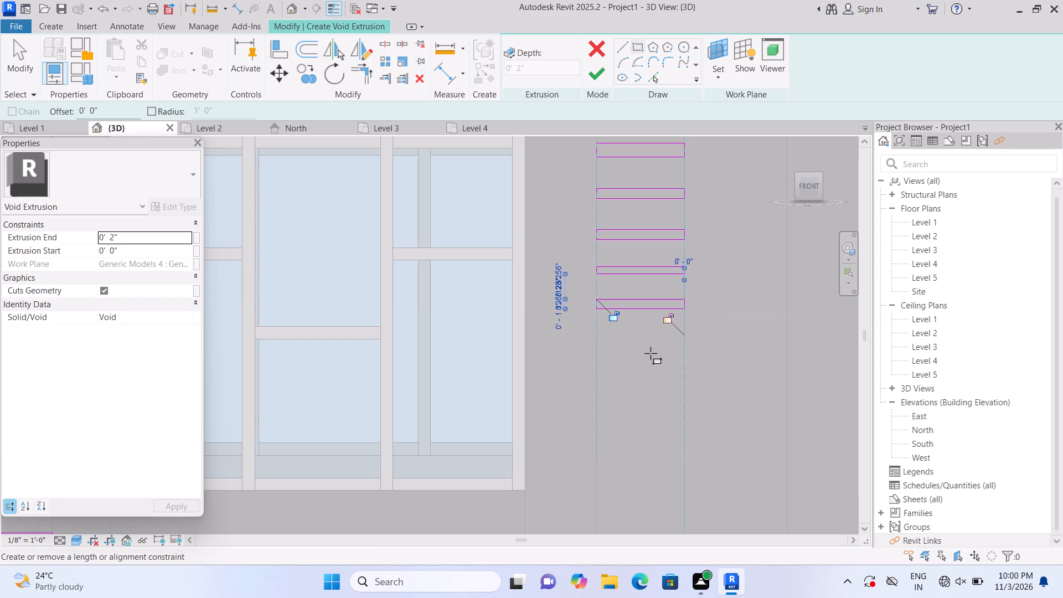
key(Escape)
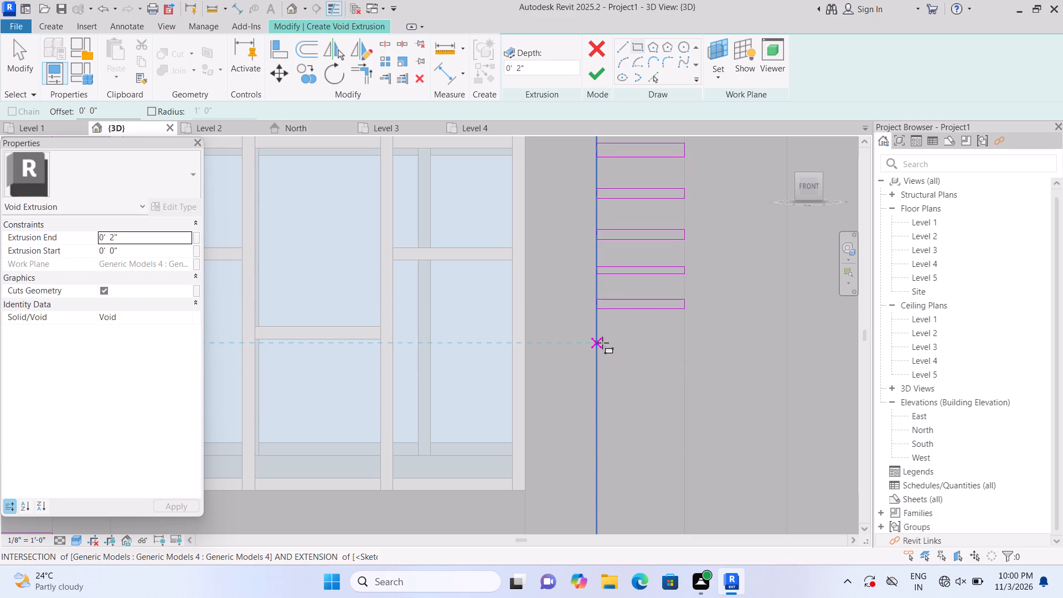
click(602, 334)
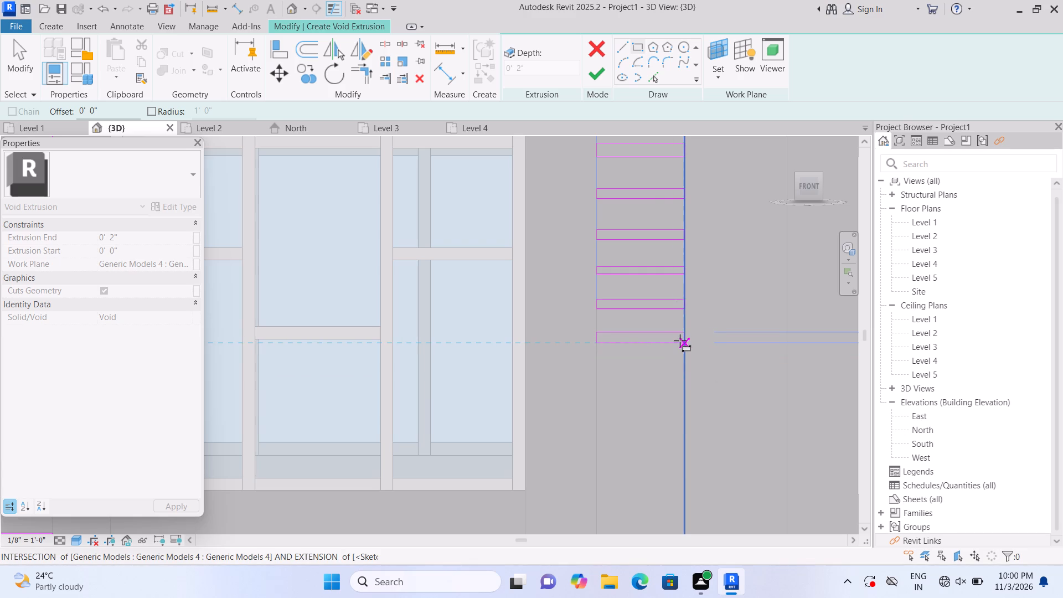
click(680, 341)
key(Escape)
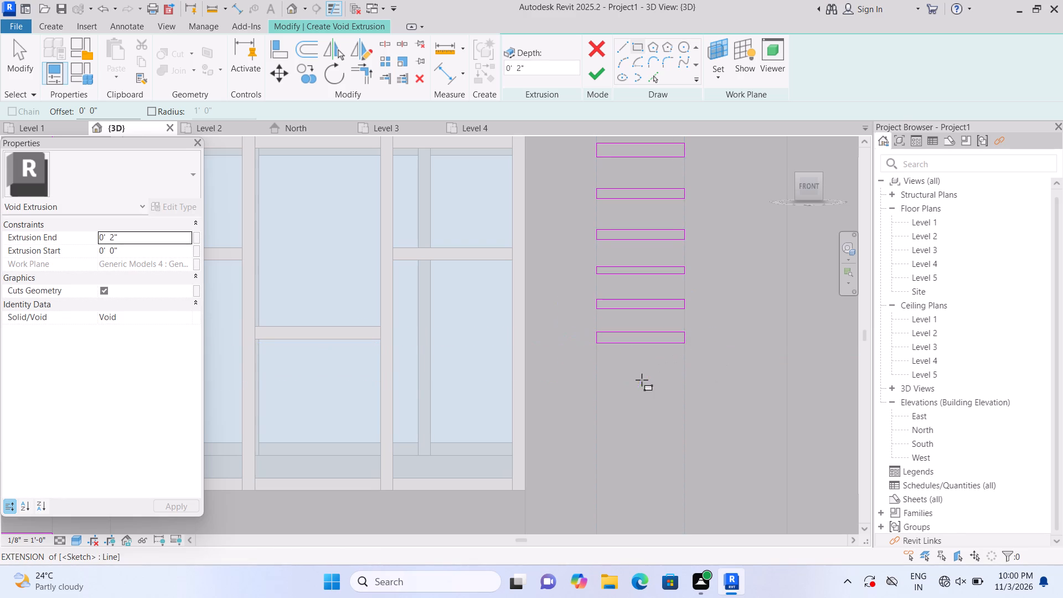
Sketch an eighth and a ninth thin rectangle across the right leg's full width, the last slightly above the adjacent upper window's bottom rail.
click(602, 369)
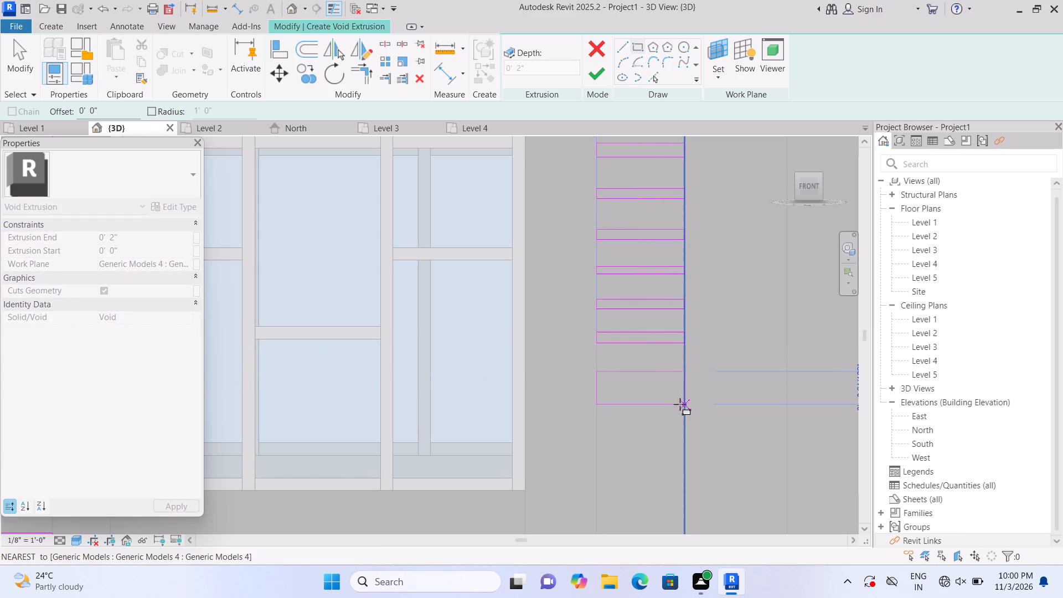
click(679, 380)
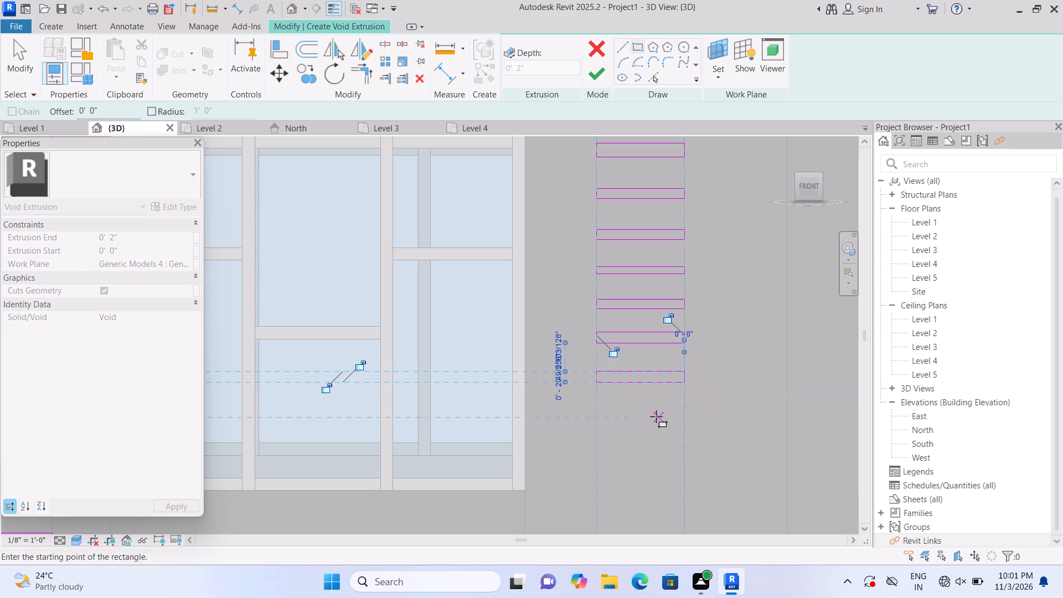
key(Escape)
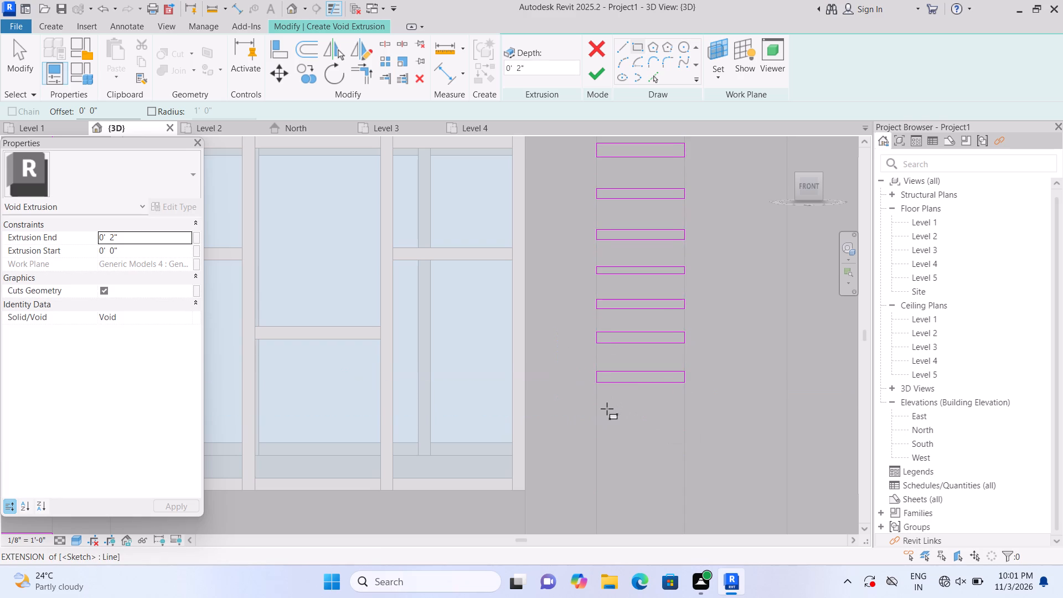
click(600, 410)
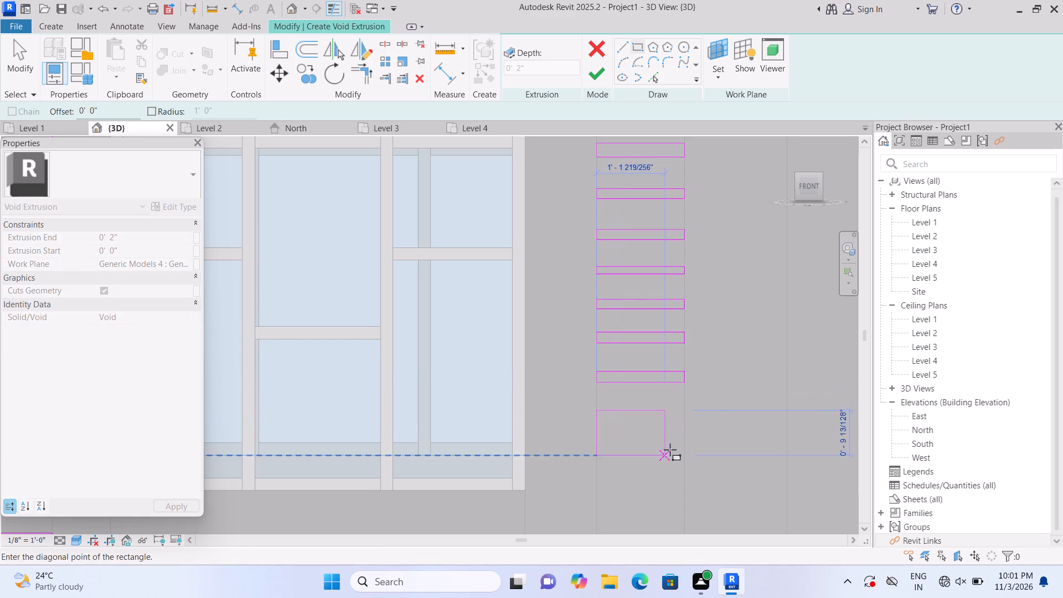
click(683, 419)
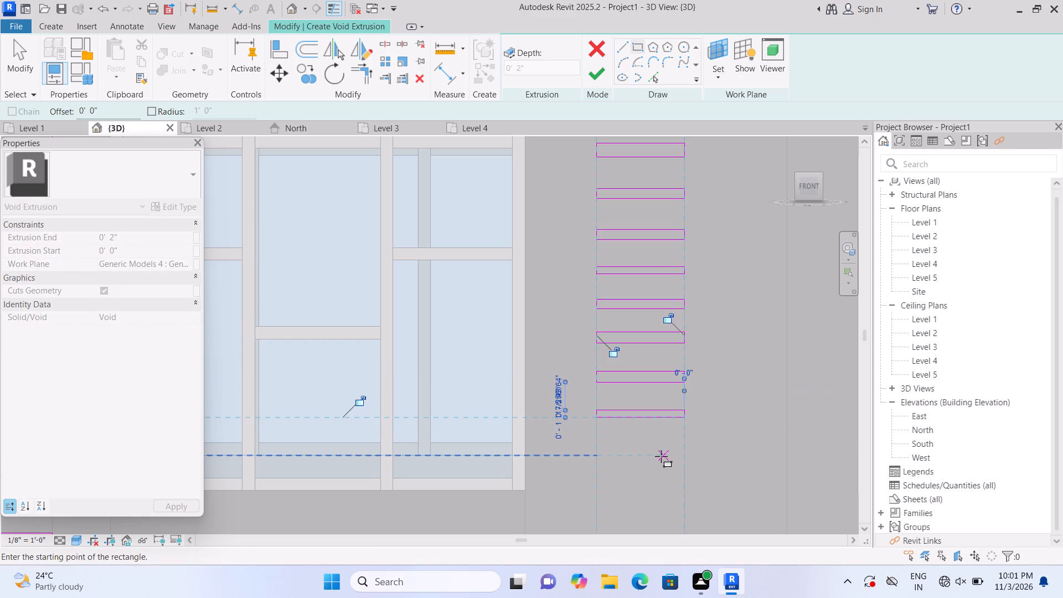
key(Escape)
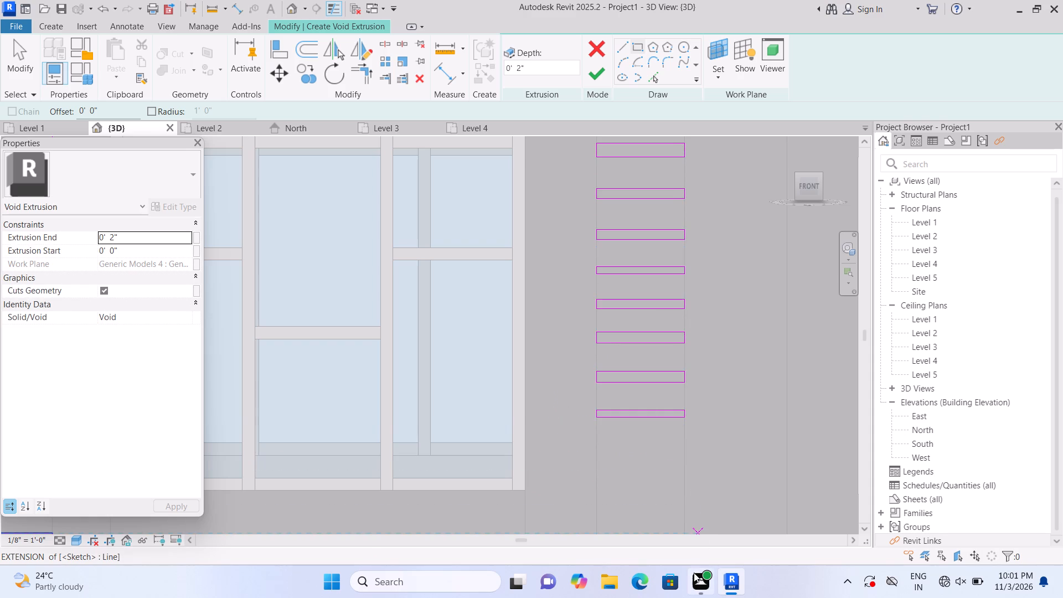
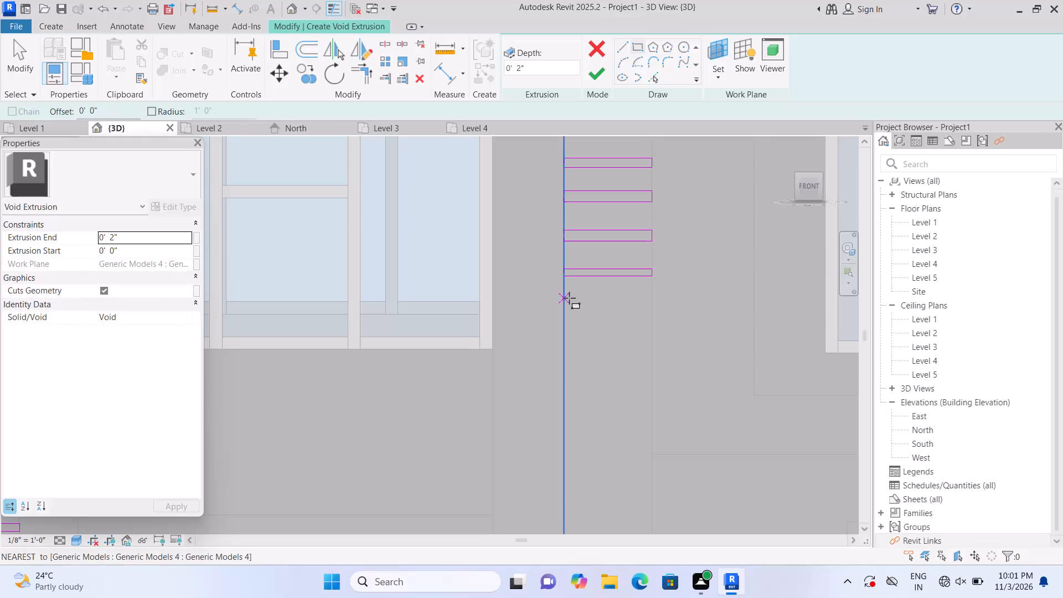
Sketch a tenth and an eleventh thin rectangle across the right leg's full width, the last ending level with the adjacent upper window's bottom edge.
double_click(569, 298)
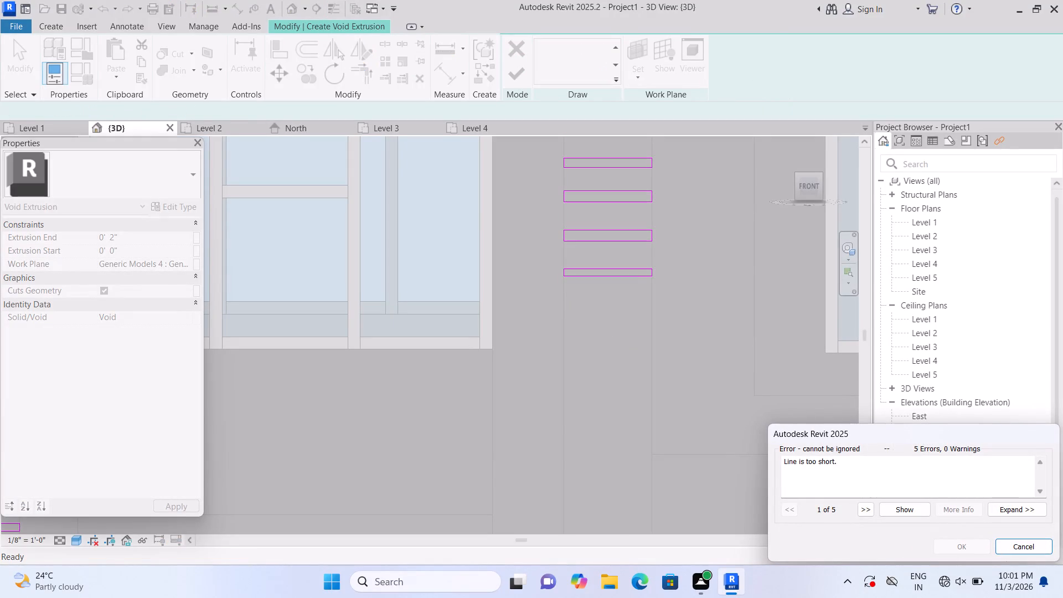
click(1015, 549)
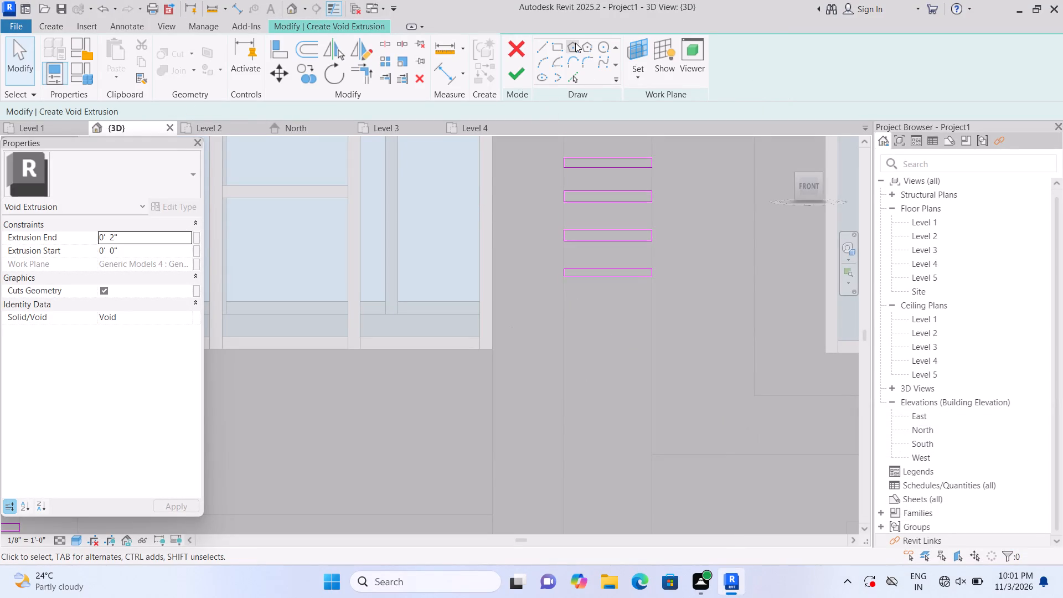
click(555, 45)
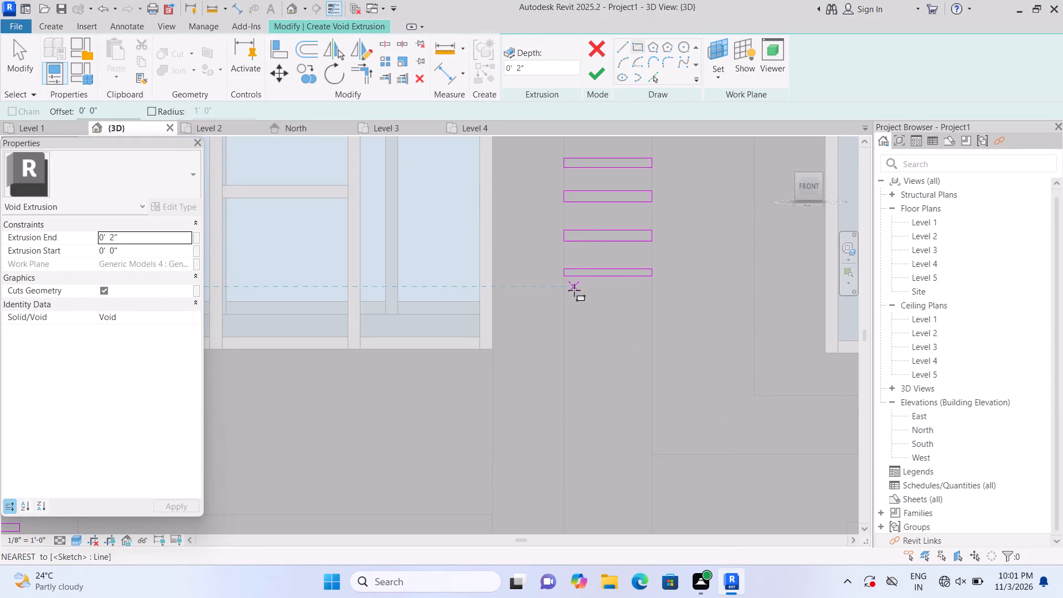
click(564, 305)
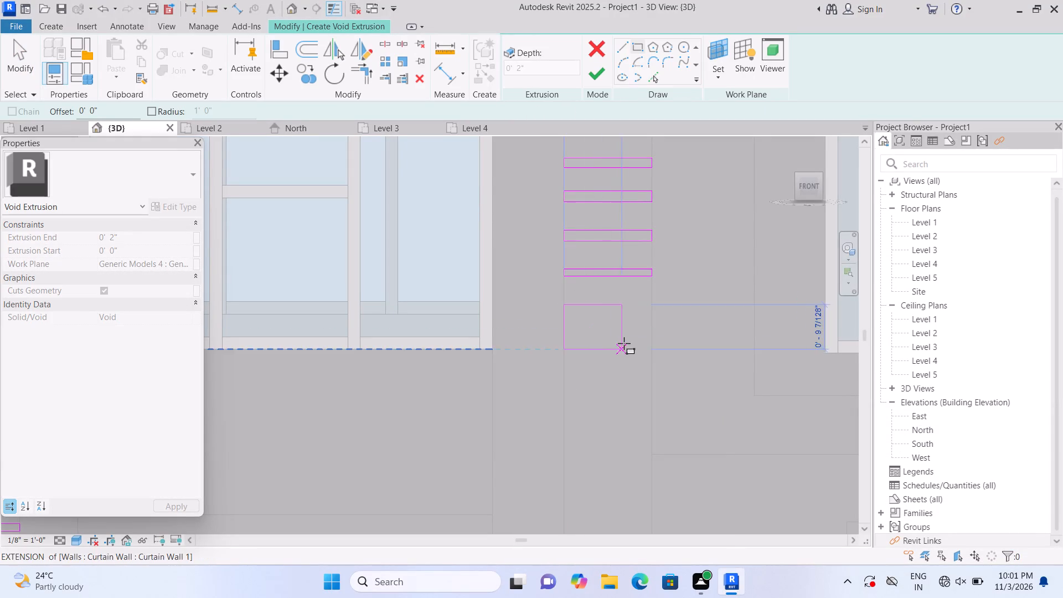
click(646, 318)
key(Escape)
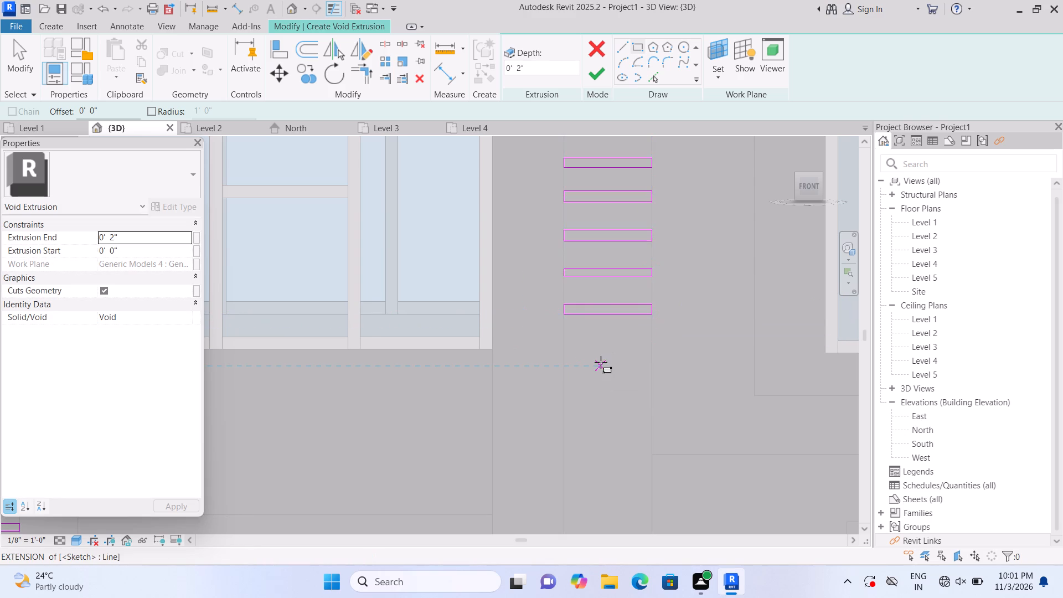
middle_drag(583, 404, 565, 373)
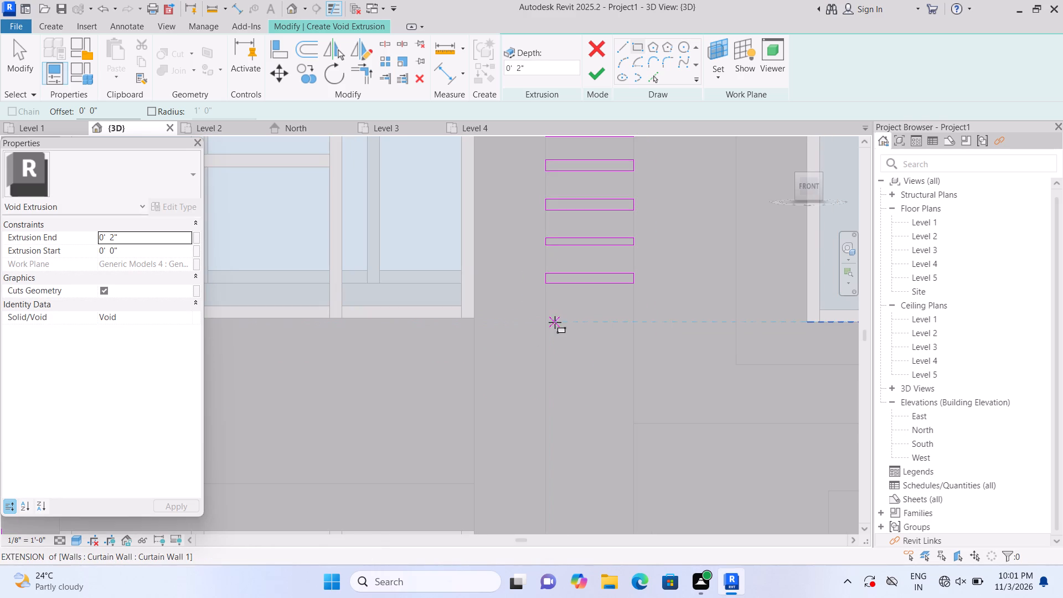
click(546, 308)
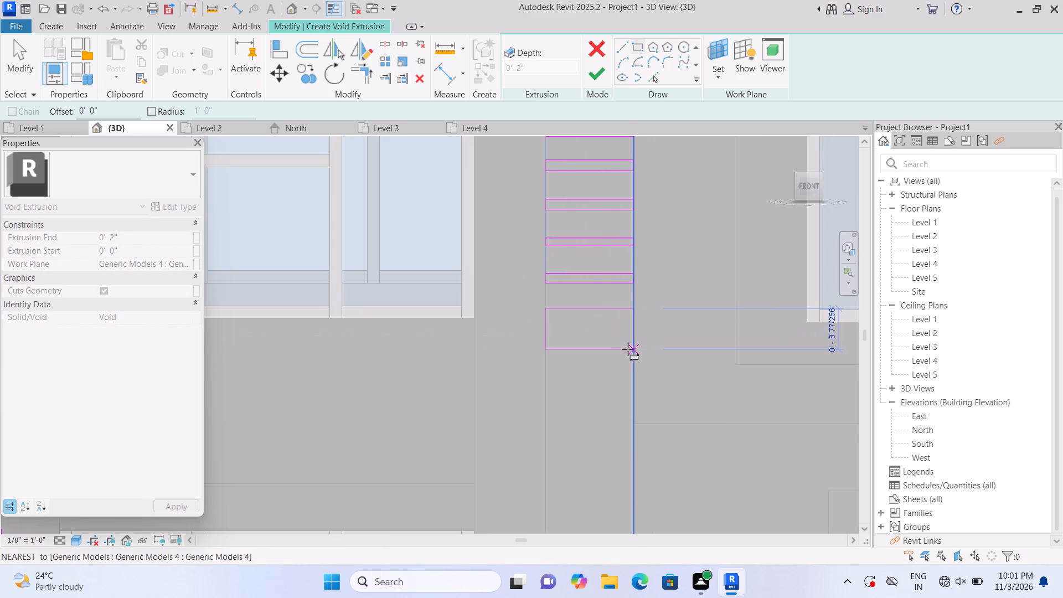
click(630, 319)
key(Escape)
Sketch a twelfth and a thirteenth thin rectangle, each about 2" high, across the right leg just below the upper window's bottom edge.
middle_drag(608, 359, 591, 294)
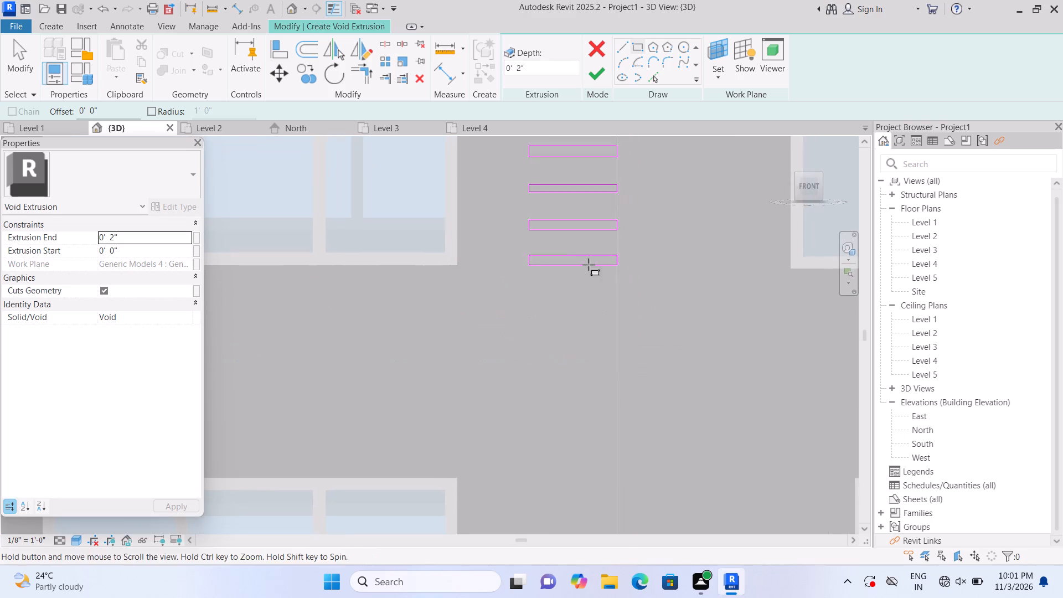
click(533, 285)
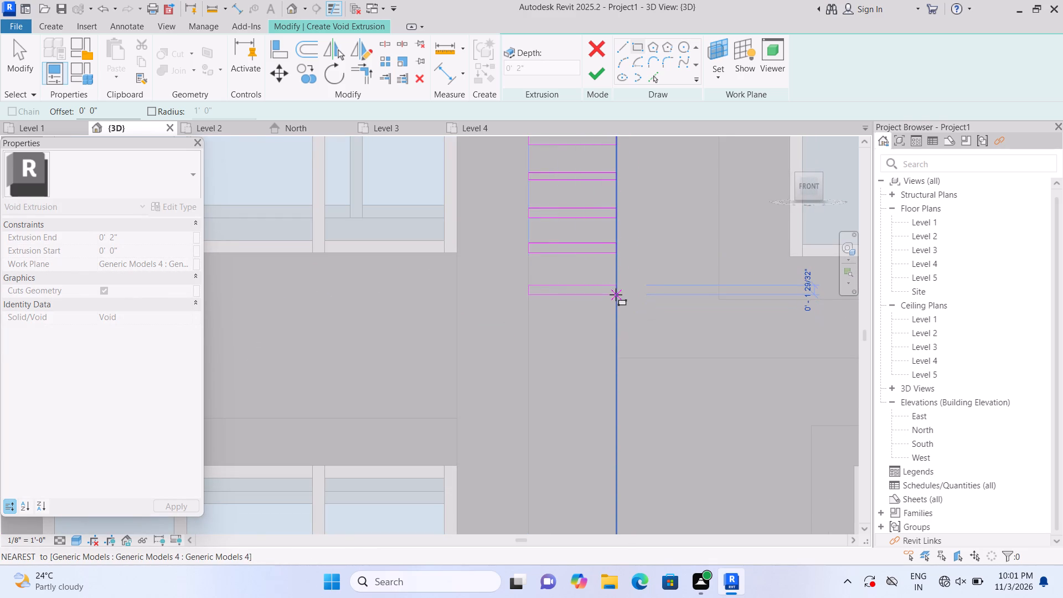
triple_click(616, 295)
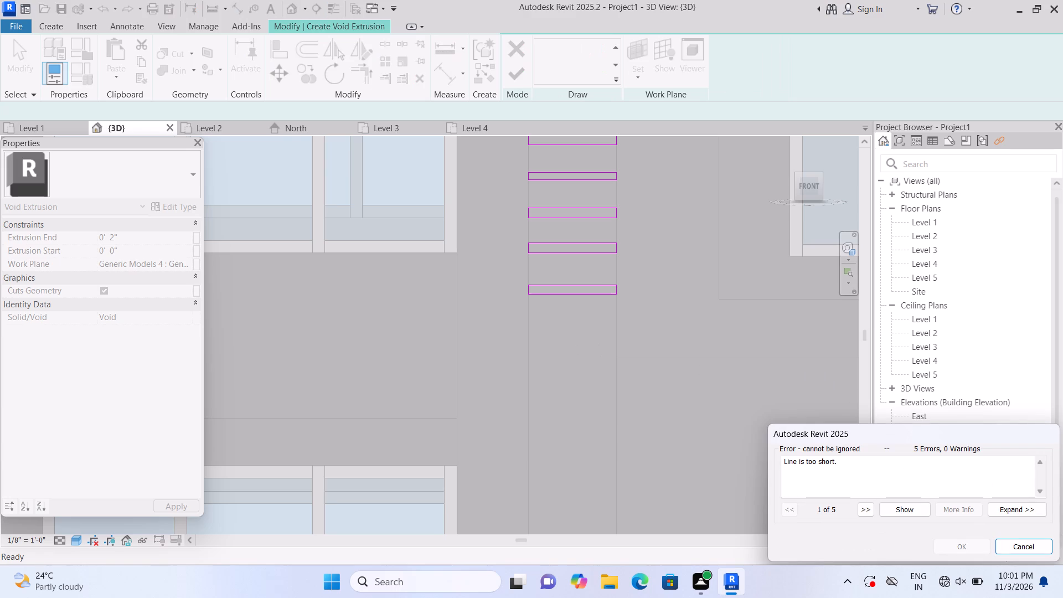
click(1019, 547)
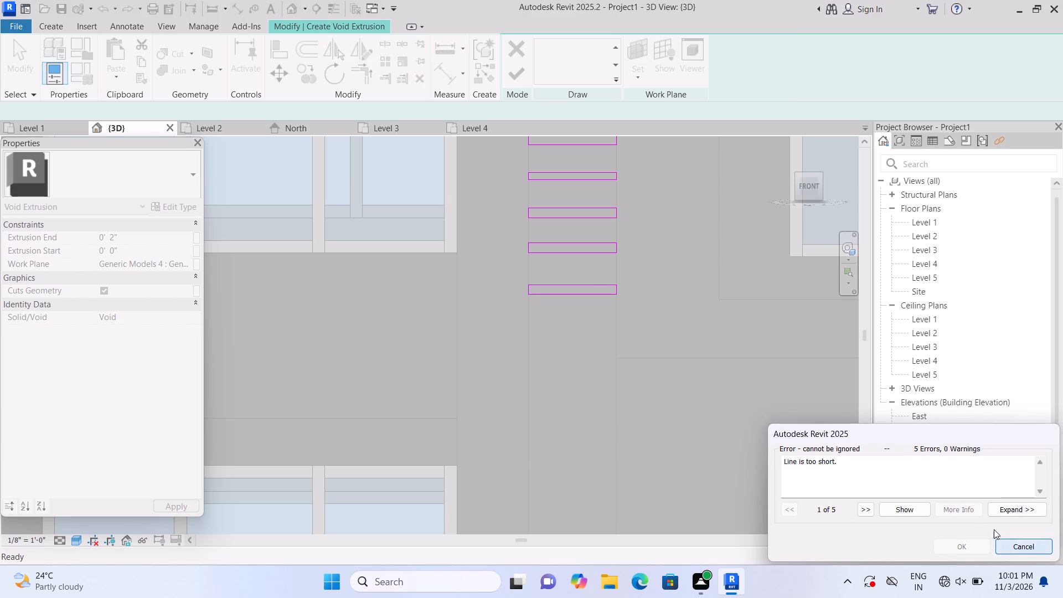
click(561, 43)
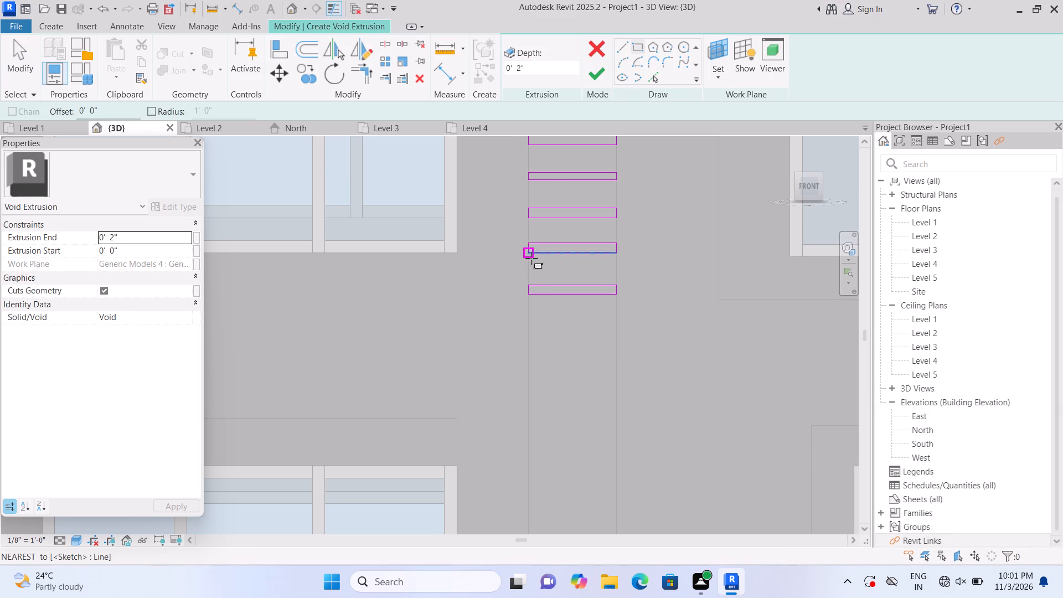
click(531, 320)
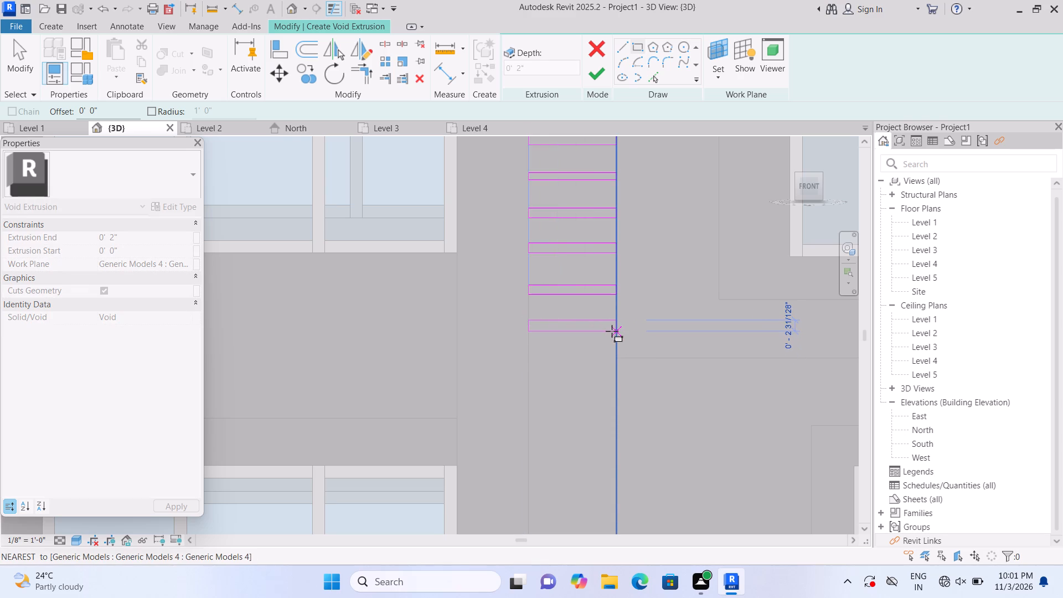
click(612, 331)
key(Escape)
Sketch a fourteenth and a fifteenth thin rectangle across the right leg's full width, the last with its top edge on the Level 2 line.
middle_drag(589, 356, 559, 240)
click(503, 238)
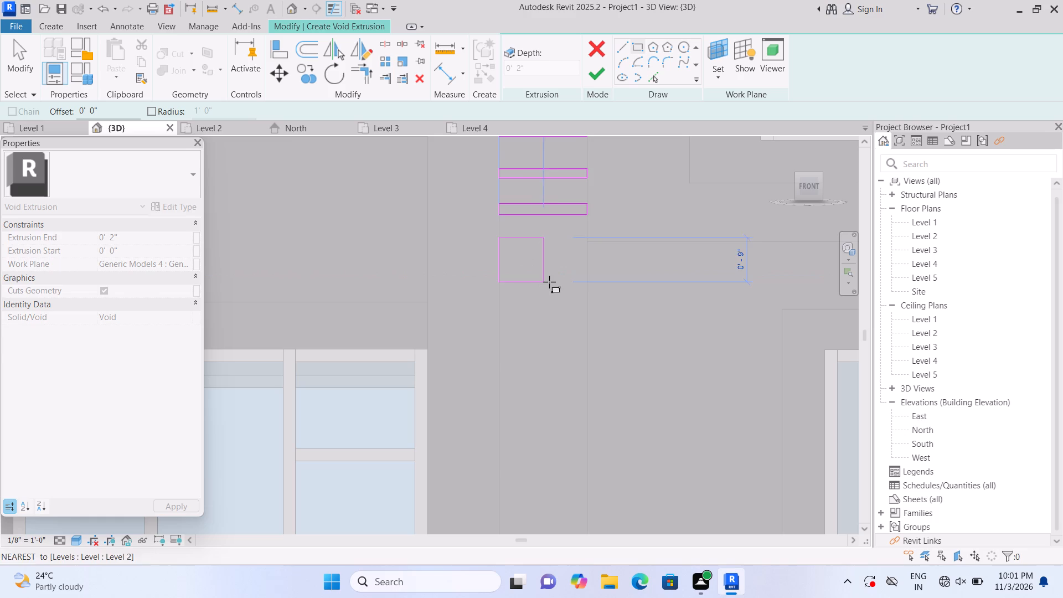
click(583, 248)
key(Escape)
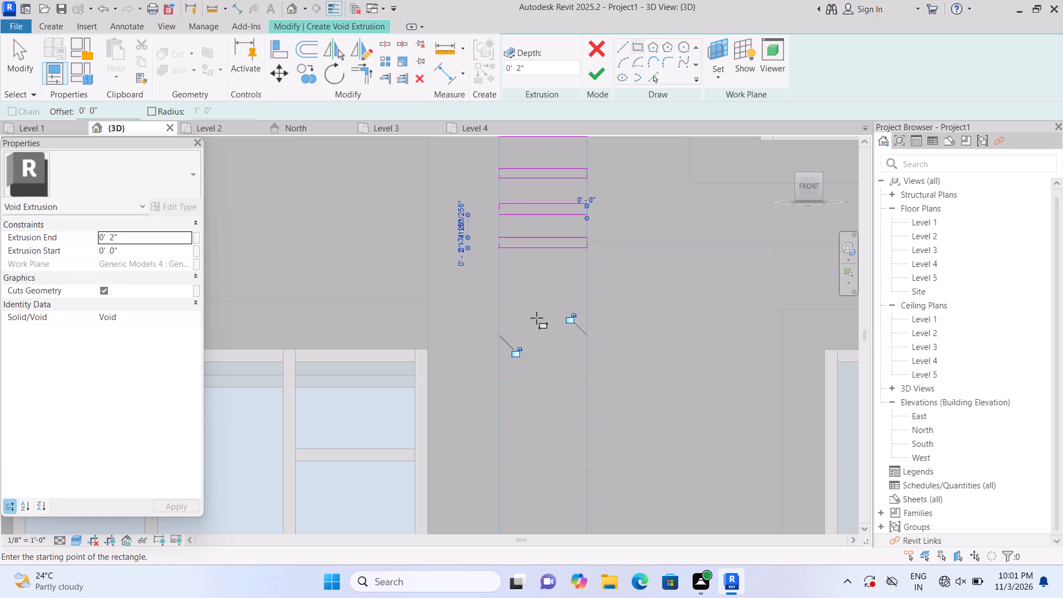
middle_drag(535, 317, 517, 260)
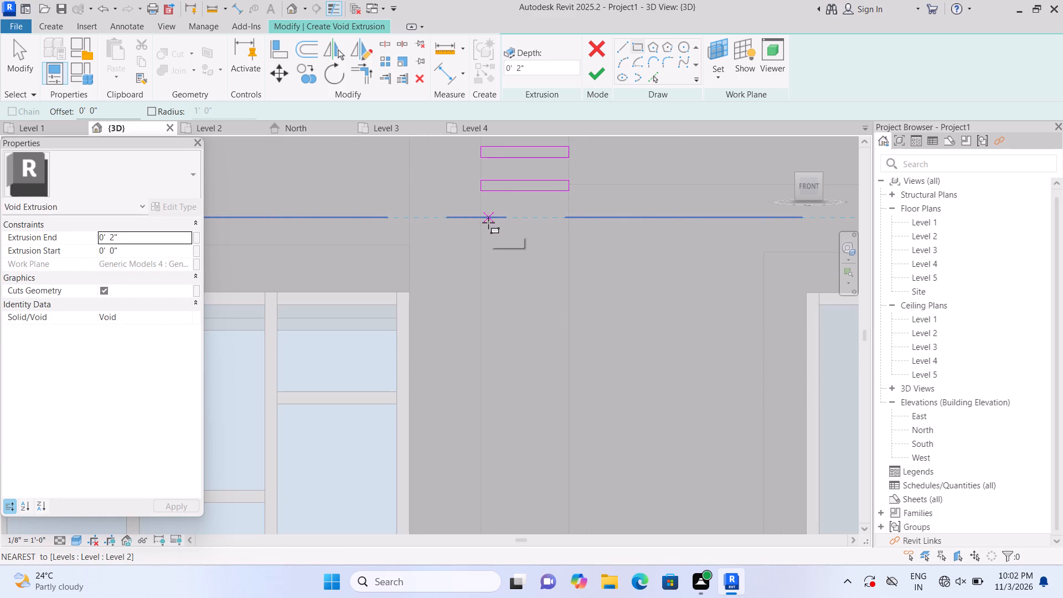
double_click(482, 222)
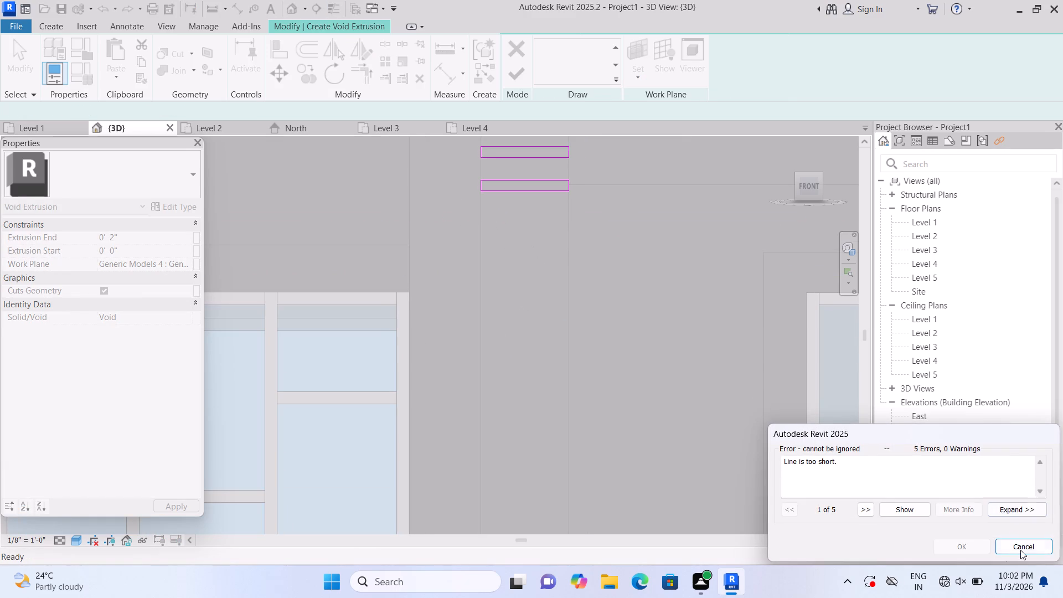
click(1019, 548)
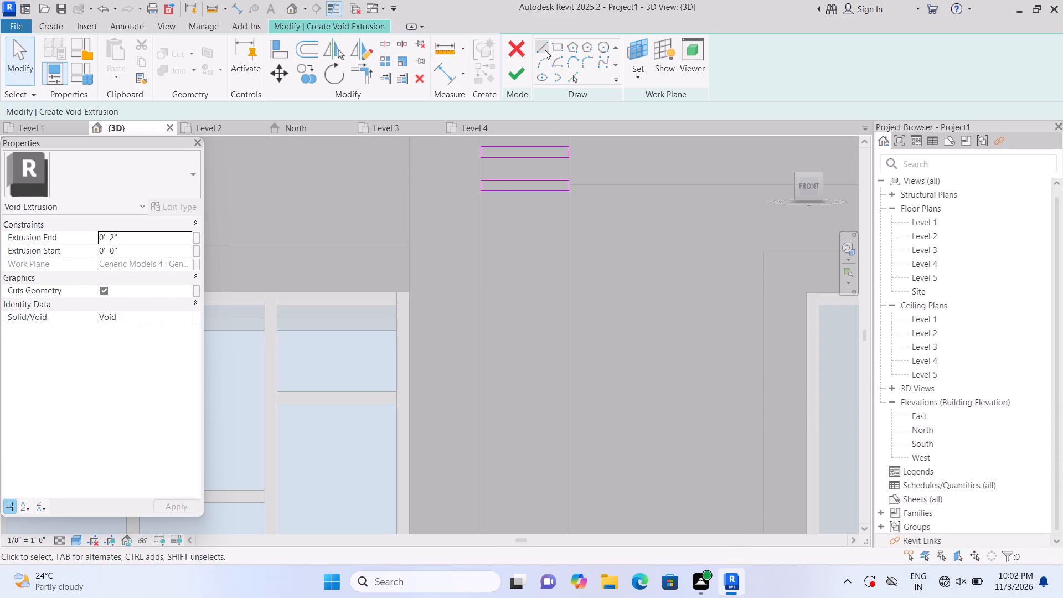
click(556, 47)
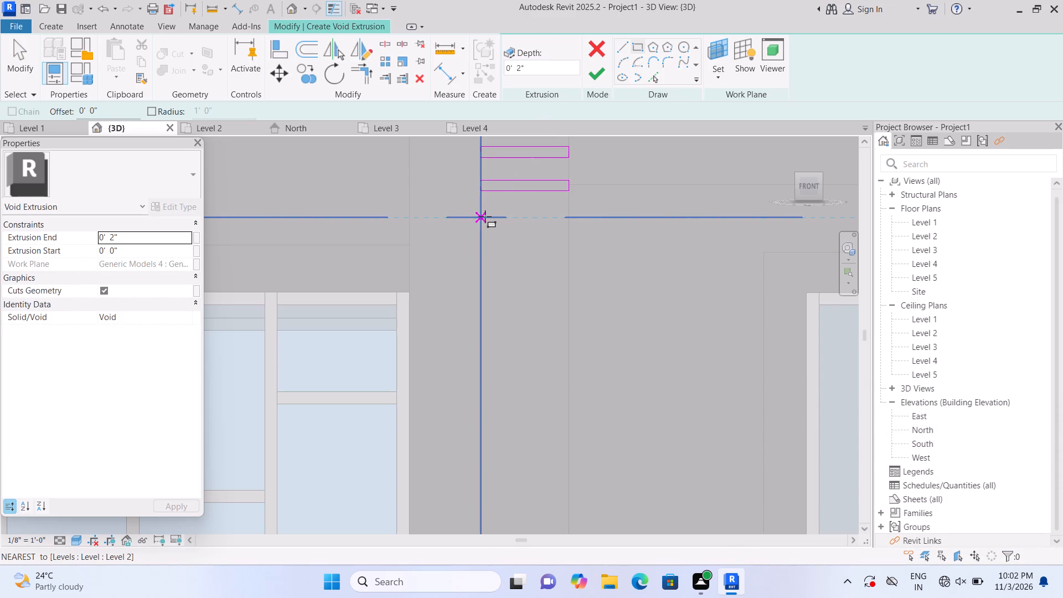
click(484, 216)
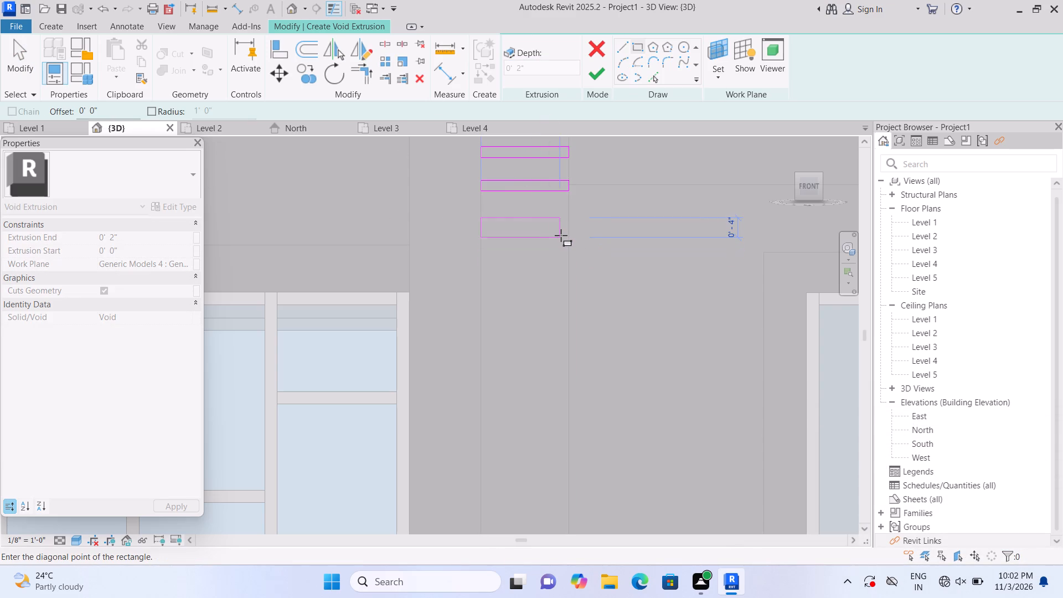
click(564, 227)
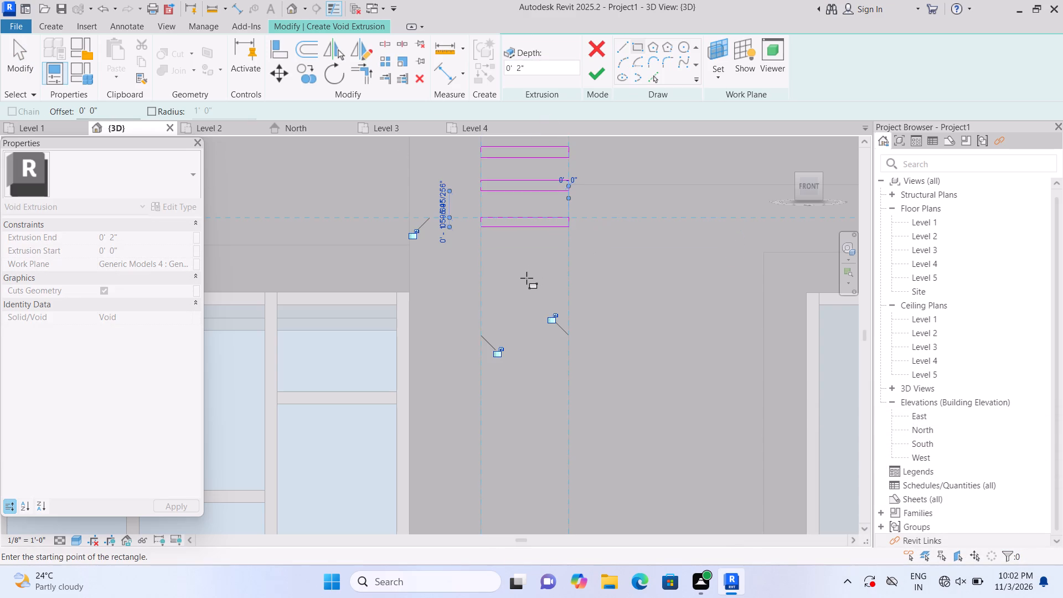
key(Escape)
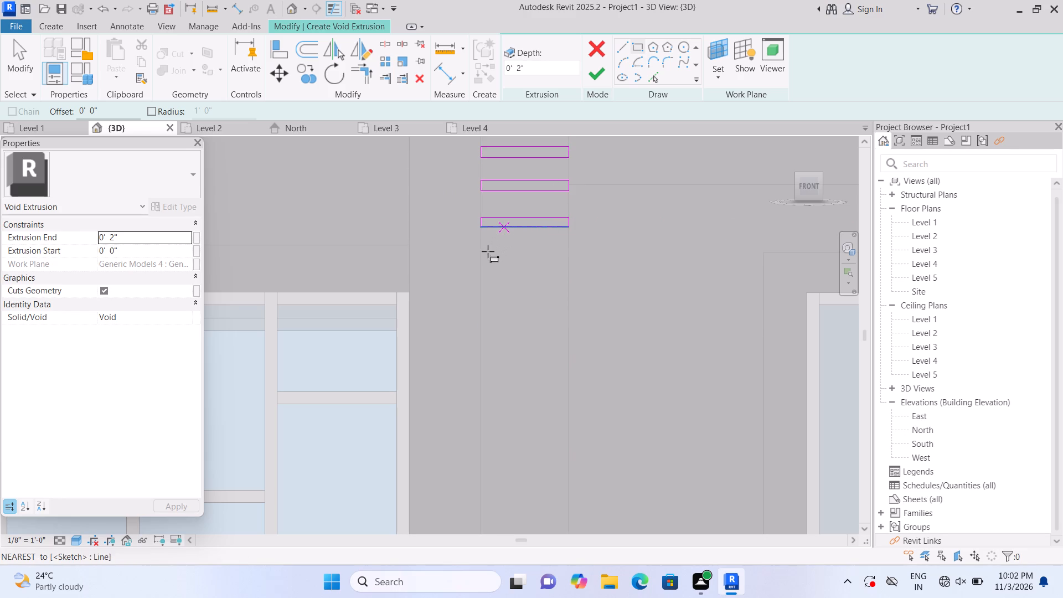
Sketch a sixteenth and a seventeenth thin rectangle, each about 2" high, across the right leg, the last at the adjacent lower window's top edge.
click(486, 254)
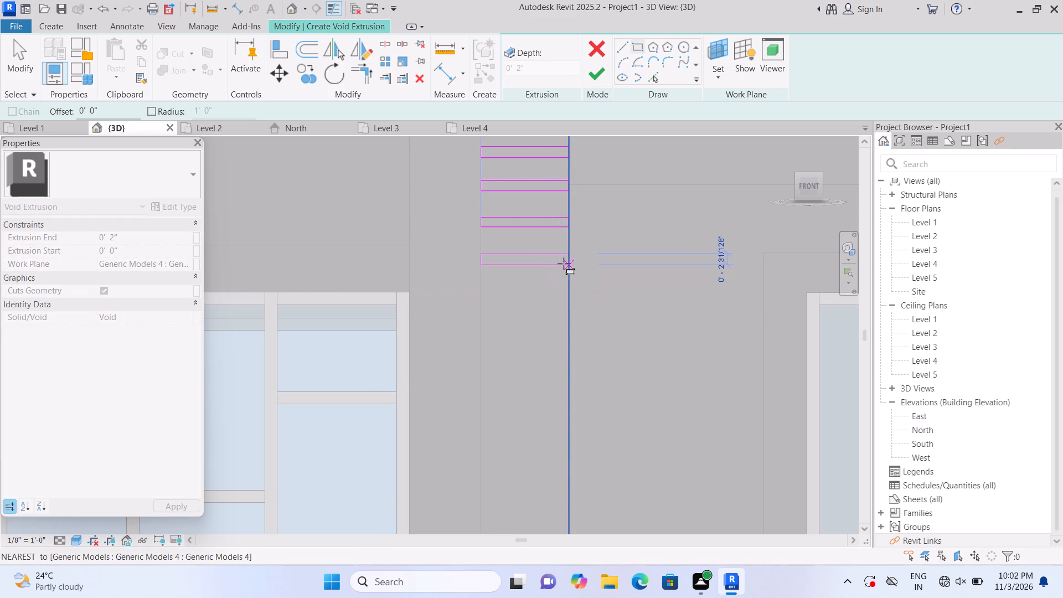
click(564, 263)
key(Escape)
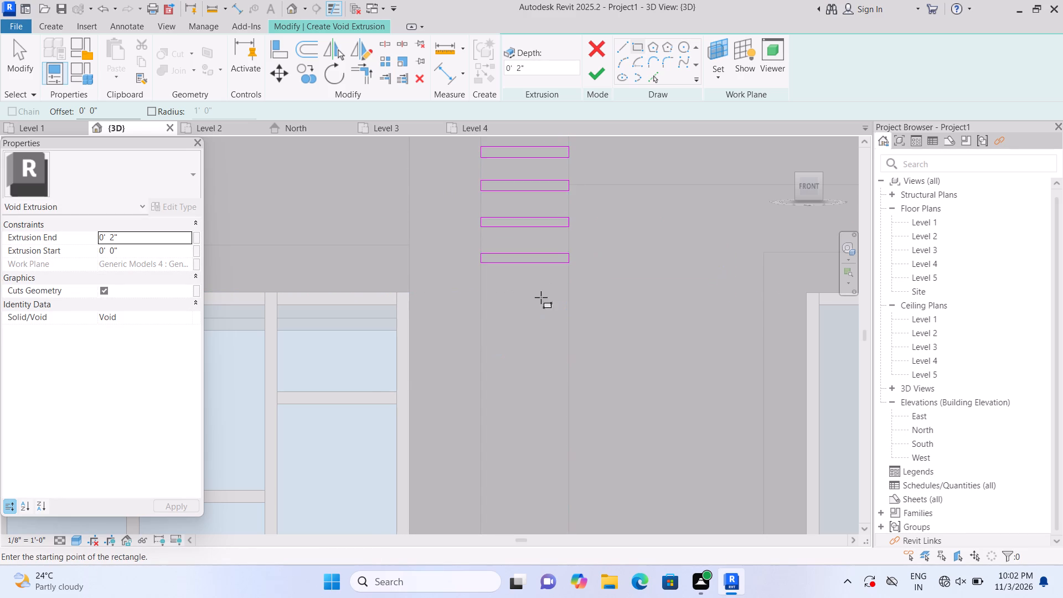
click(482, 293)
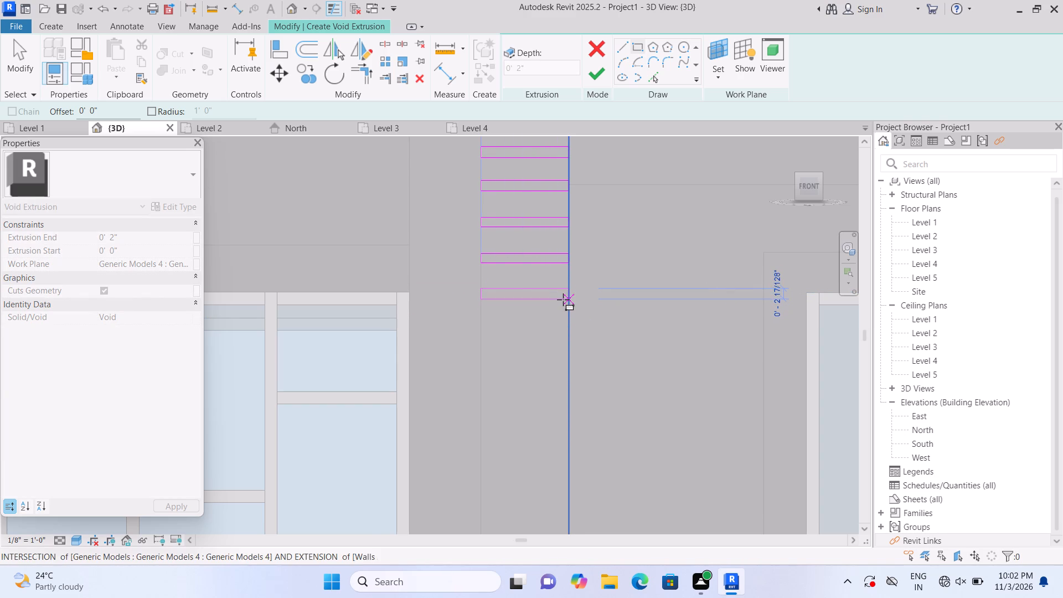
click(563, 300)
key(Escape)
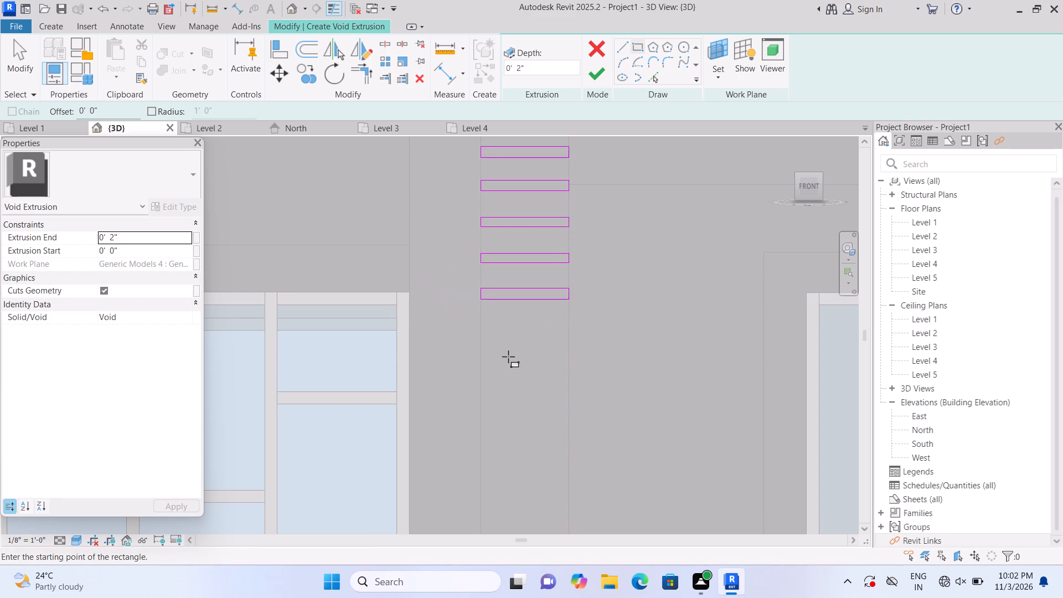
Sketch an eighteenth and a nineteenth thin rectangle across the right leg's full width, continuing the spacing down beside the lower window.
middle_drag(498, 377, 472, 265)
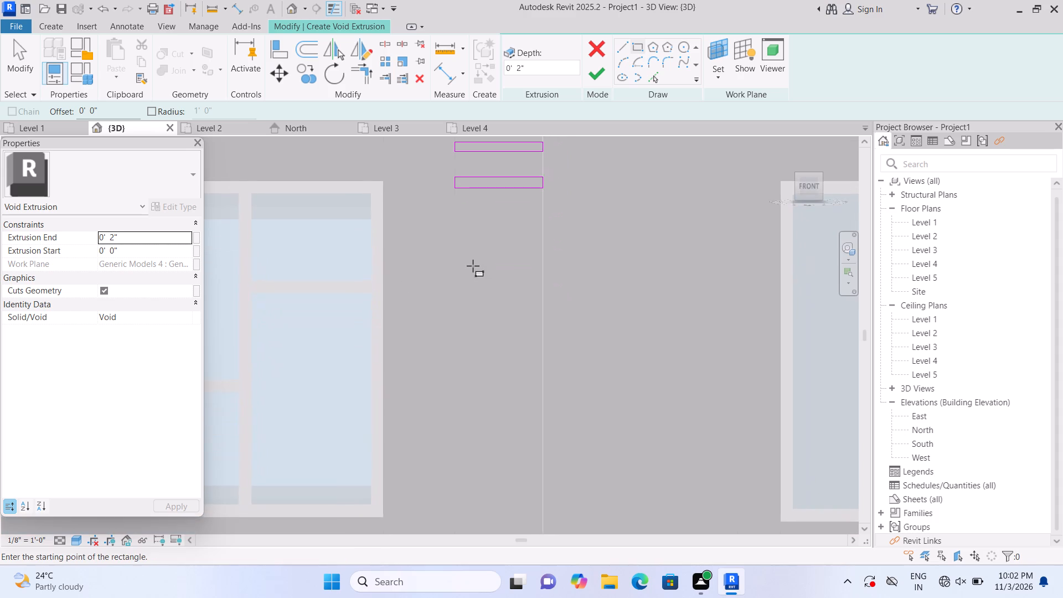
scroll(473, 266, down, 1)
middle_drag(473, 268, 481, 261)
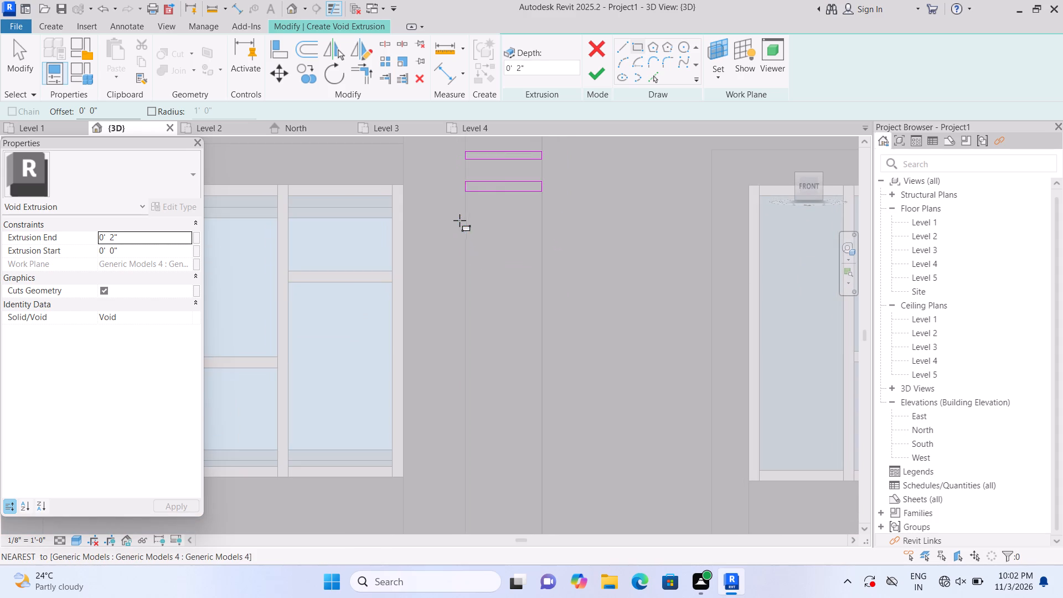
click(465, 217)
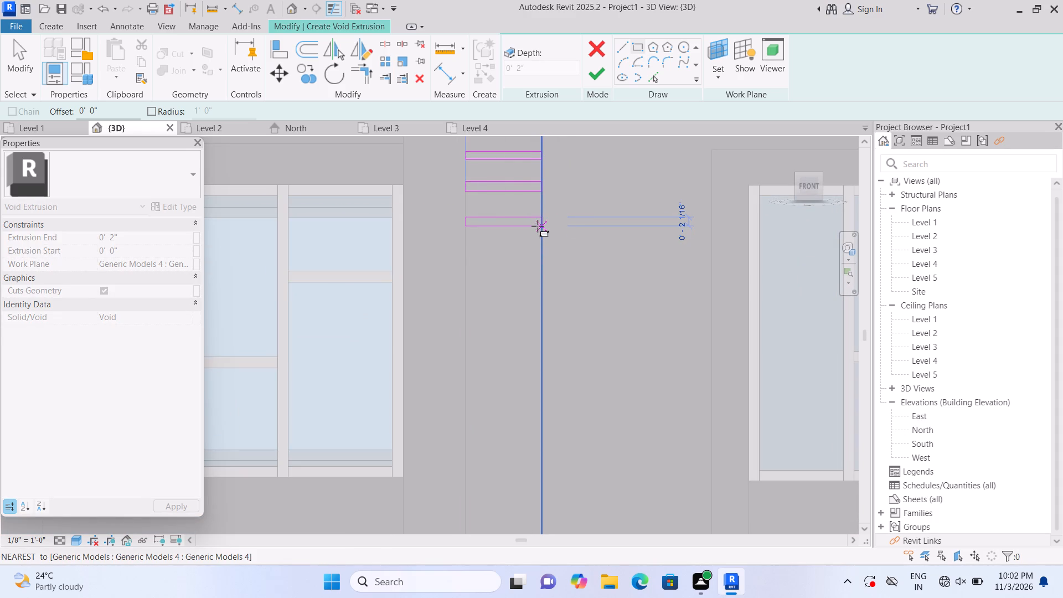
click(538, 226)
key(Escape)
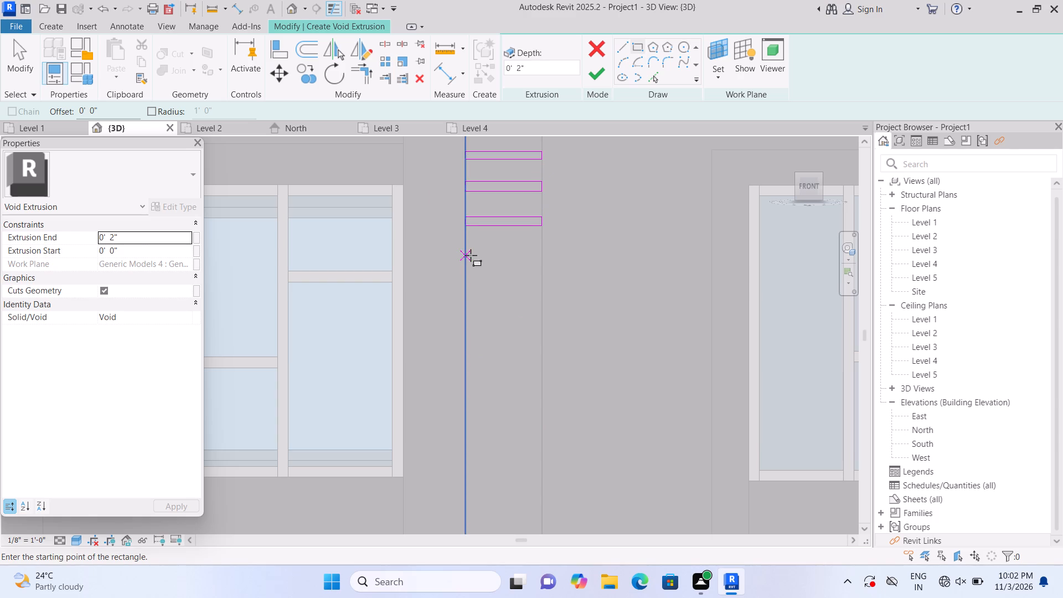
click(471, 255)
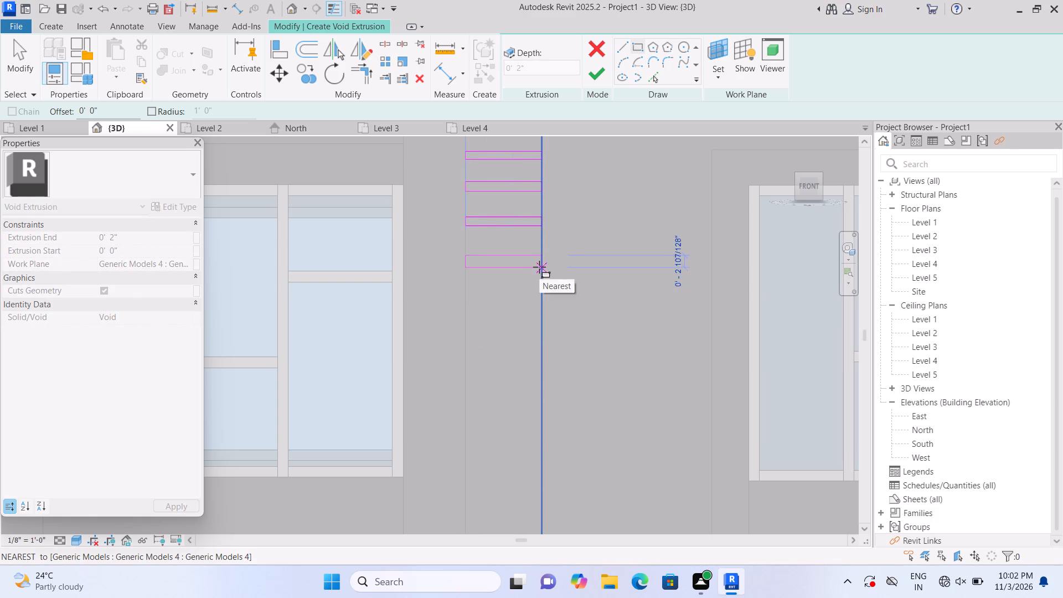
click(539, 264)
key(Escape)
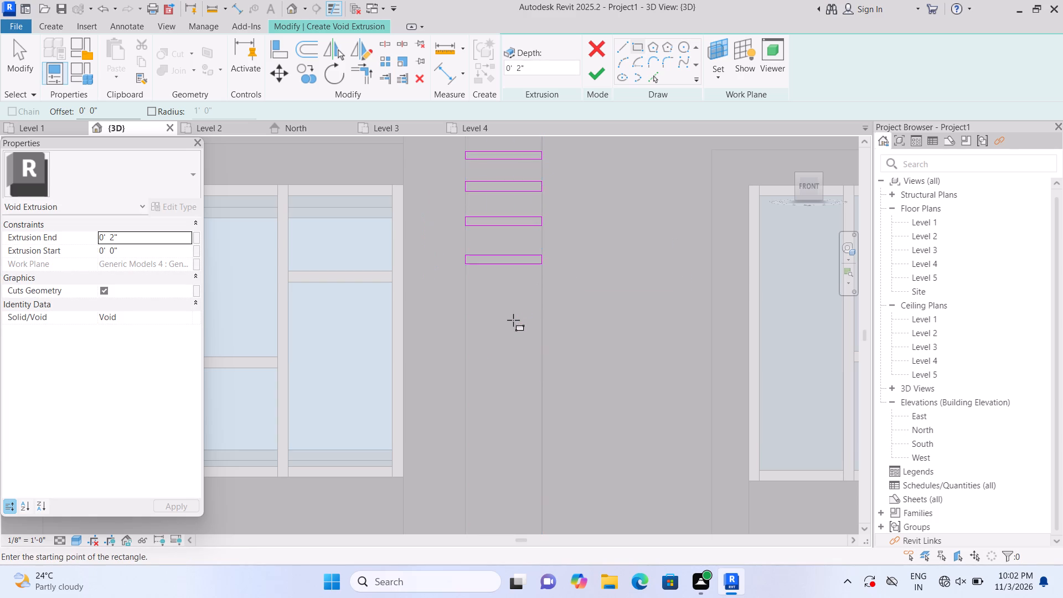
Sketch a twentieth thin rectangle, about 2.1" high, across the right leg's full width below the nineteenth one.
middle_drag(509, 312, 502, 293)
middle_drag(499, 303, 479, 241)
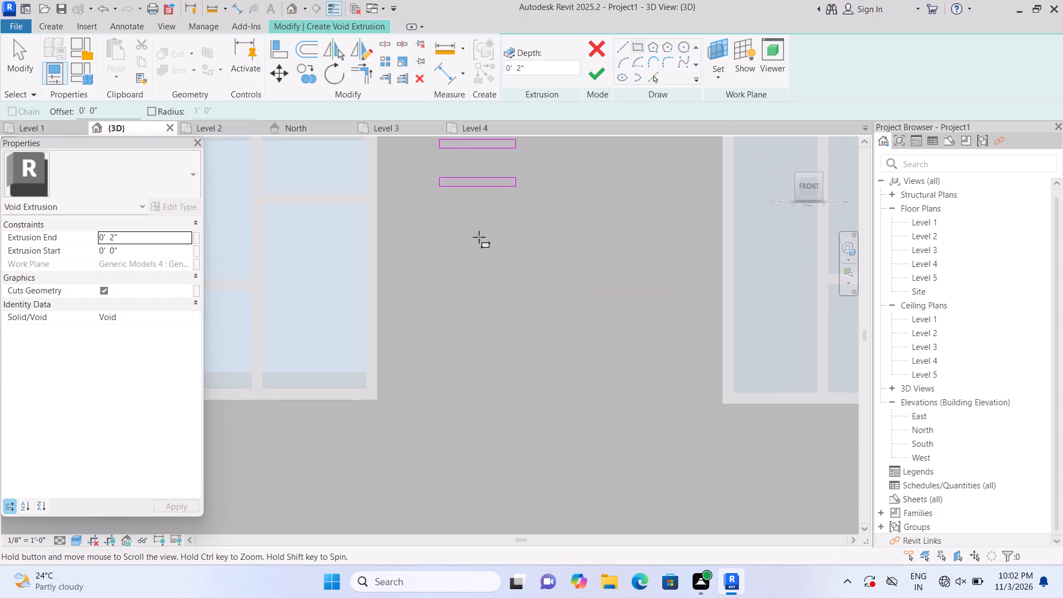
middle_drag(479, 236, 478, 229)
middle_click(478, 213)
click(437, 204)
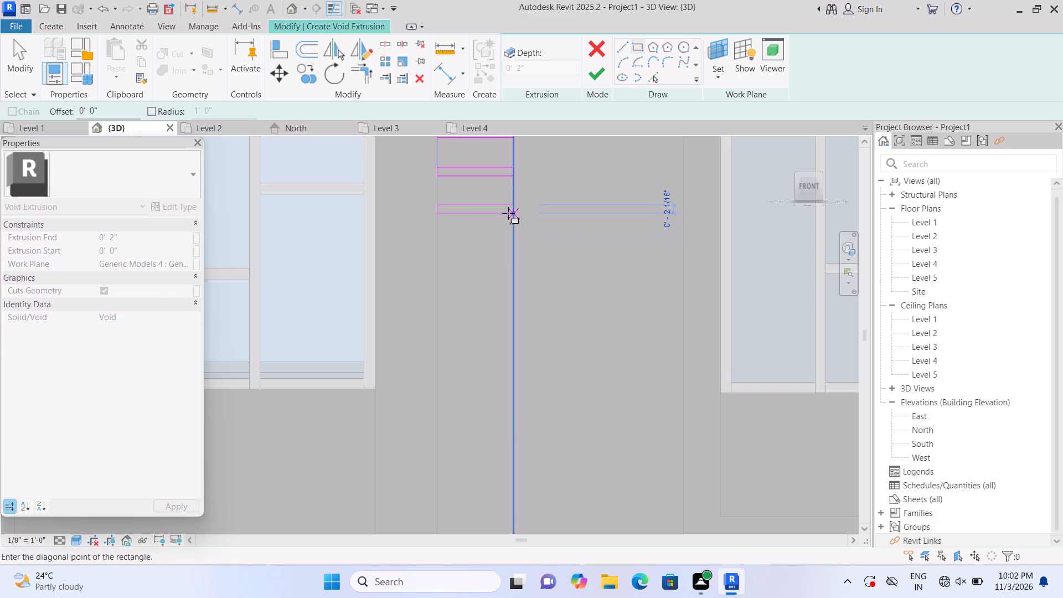
click(508, 213)
key(Escape)
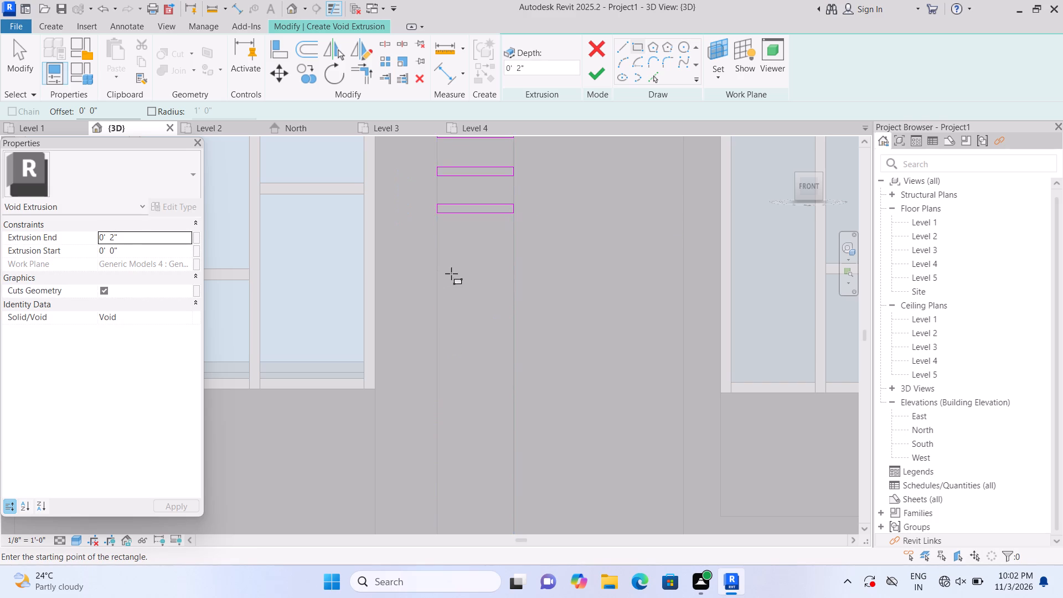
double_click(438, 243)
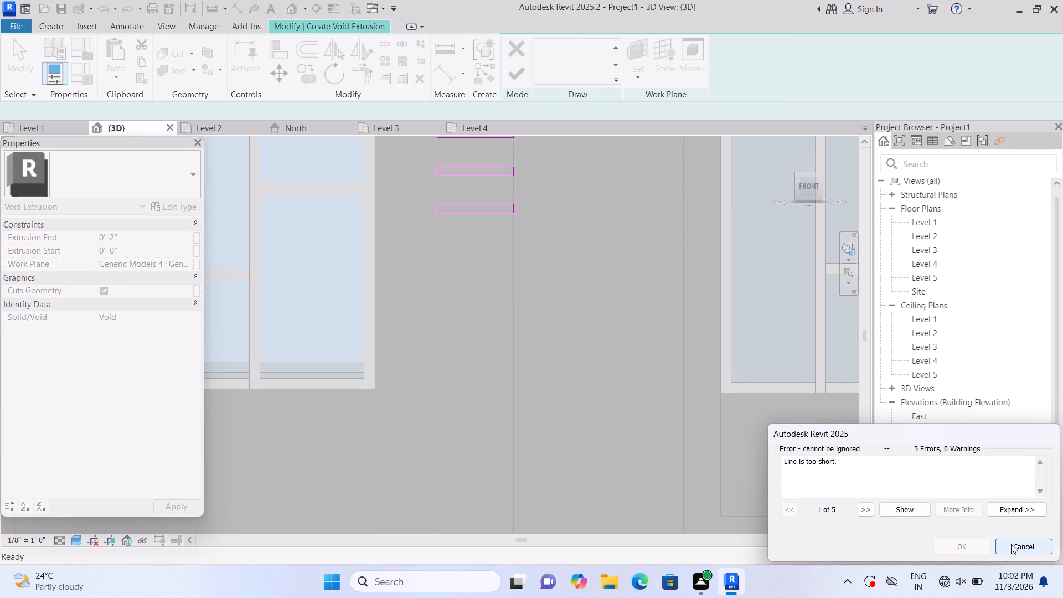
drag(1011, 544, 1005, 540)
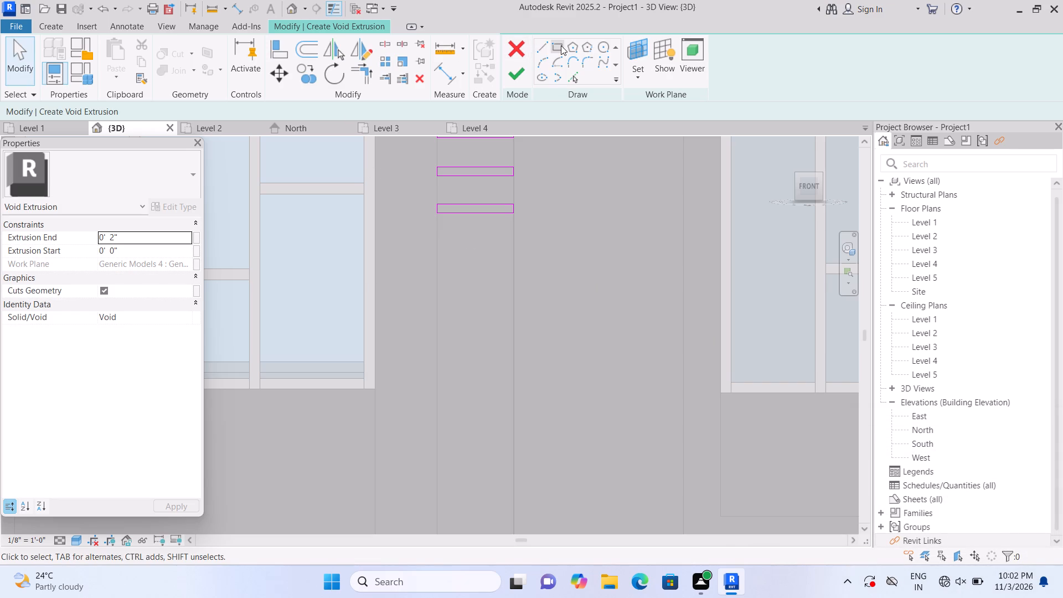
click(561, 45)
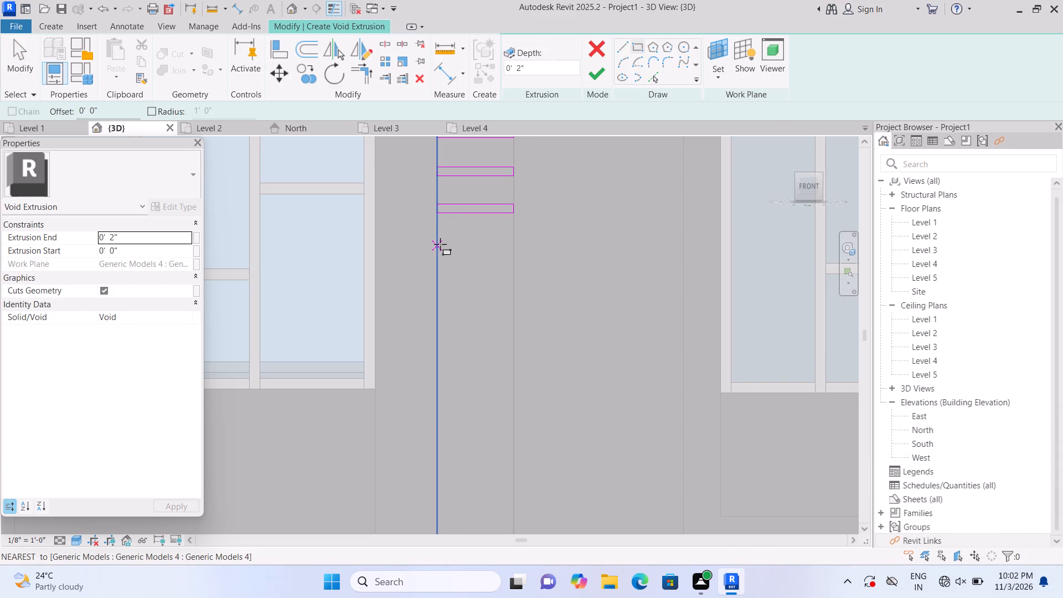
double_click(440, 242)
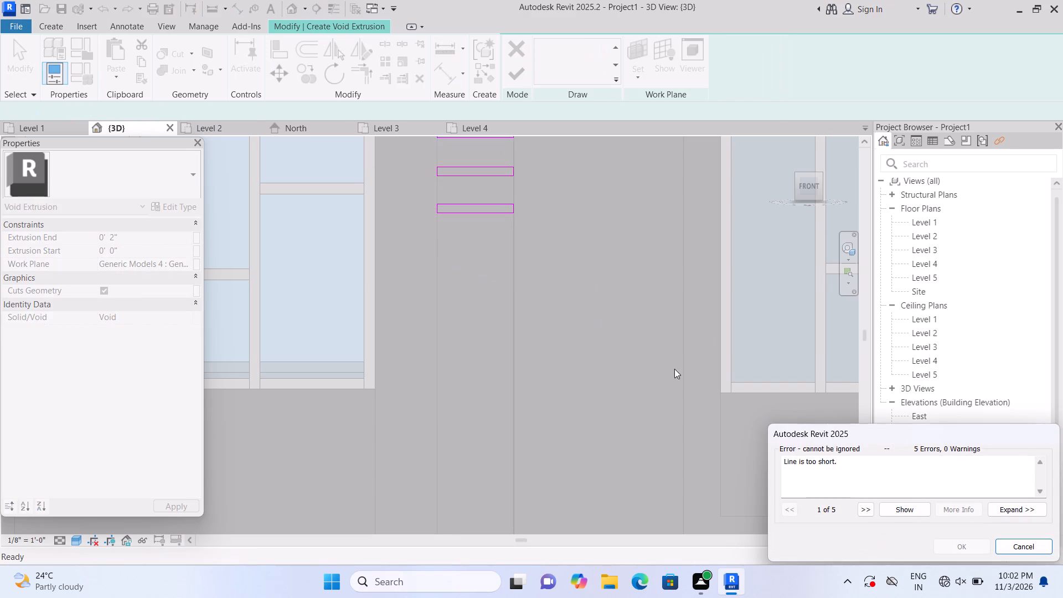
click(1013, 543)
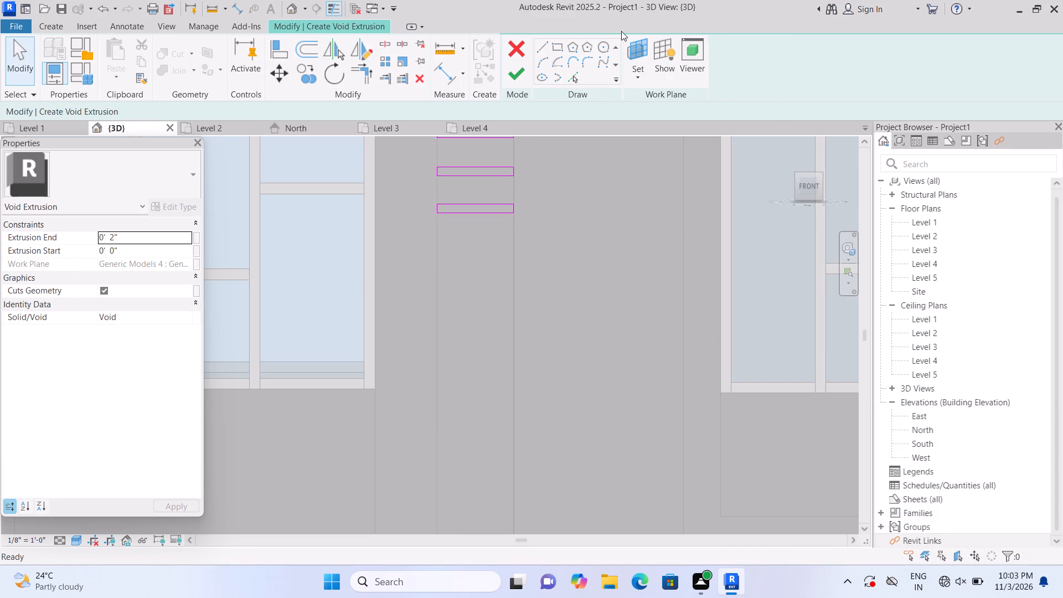
Sketch a twenty-first and a twenty-second thin rectangle across the right leg's full width, continuing the spacing down beside the lower window.
click(563, 44)
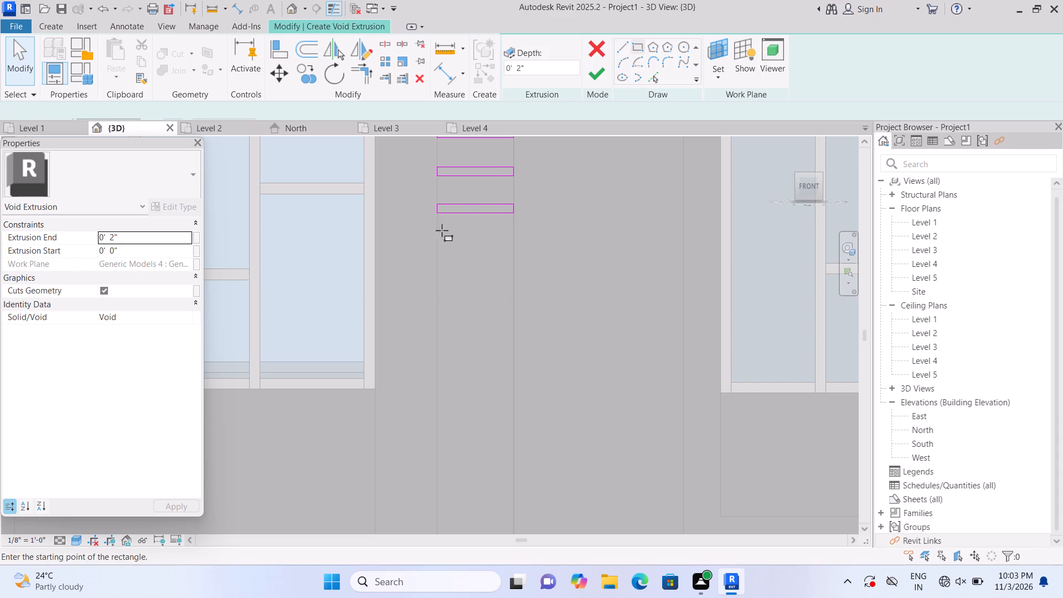
click(437, 237)
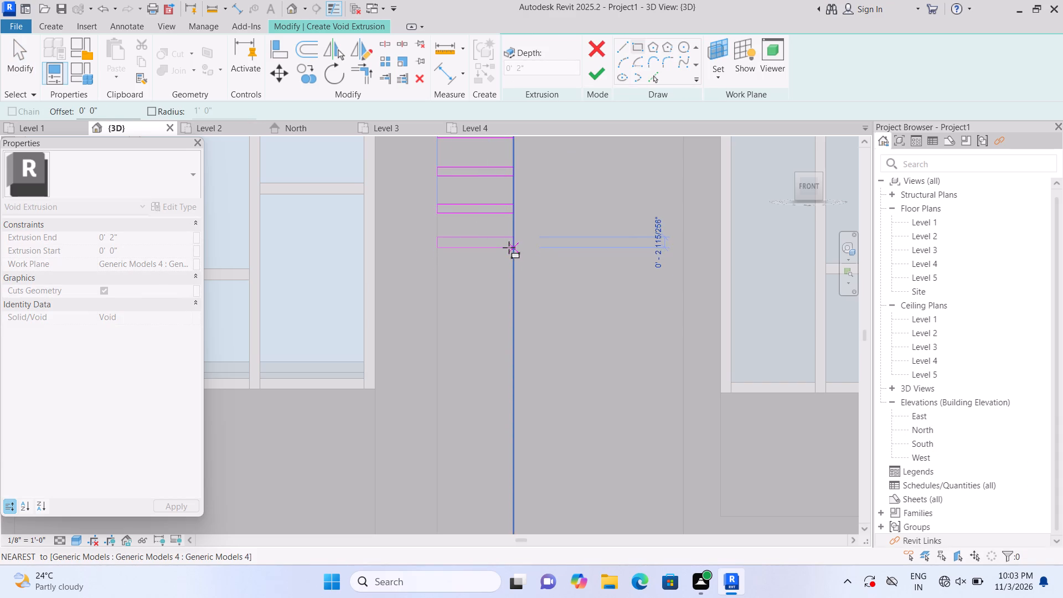
click(509, 244)
key(Escape)
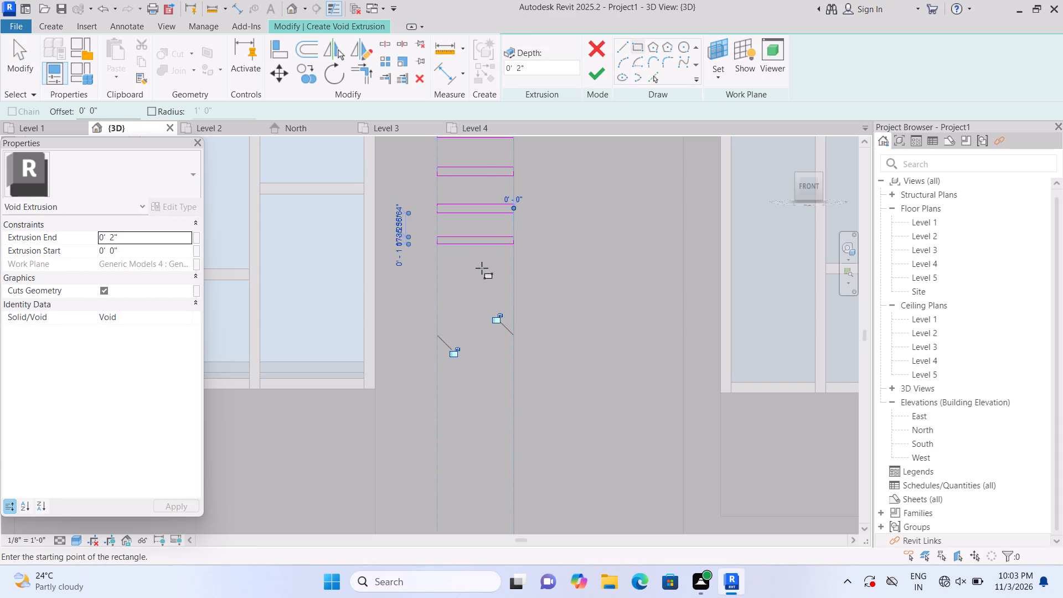
middle_drag(448, 313, 444, 285)
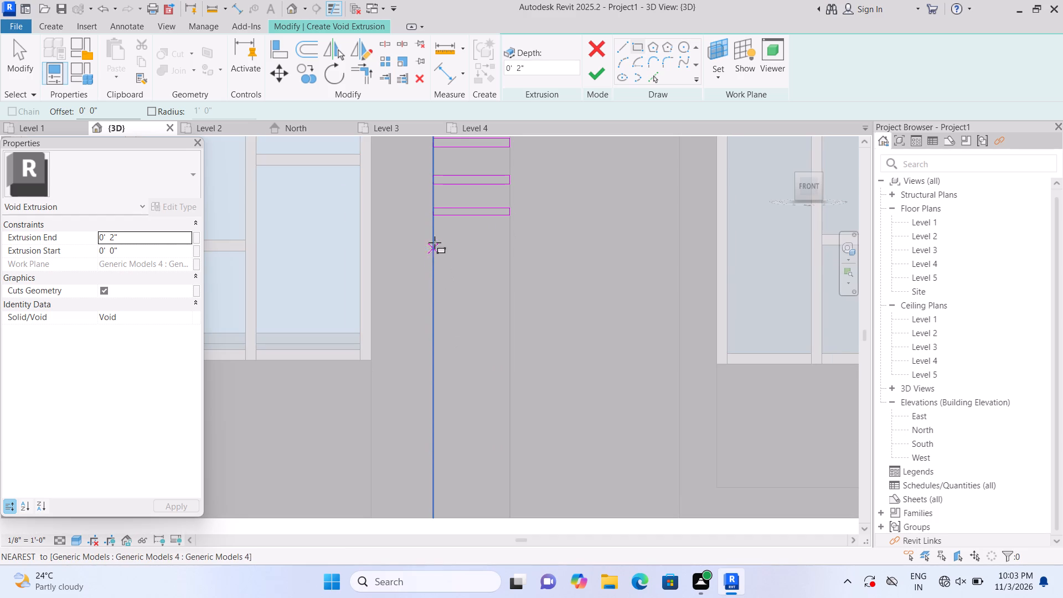
click(431, 236)
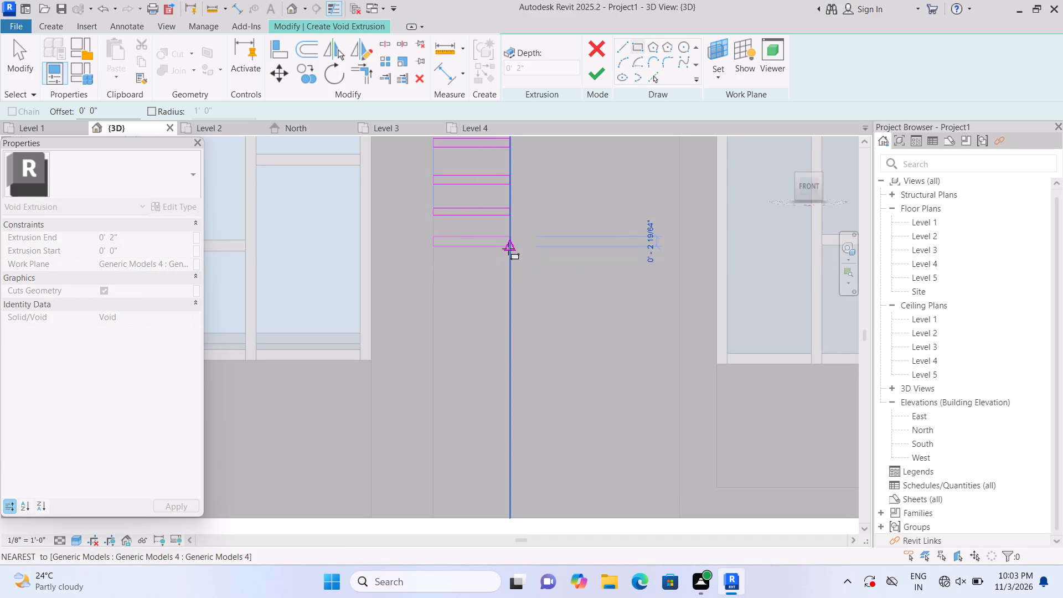
scroll(508, 241, up, 2)
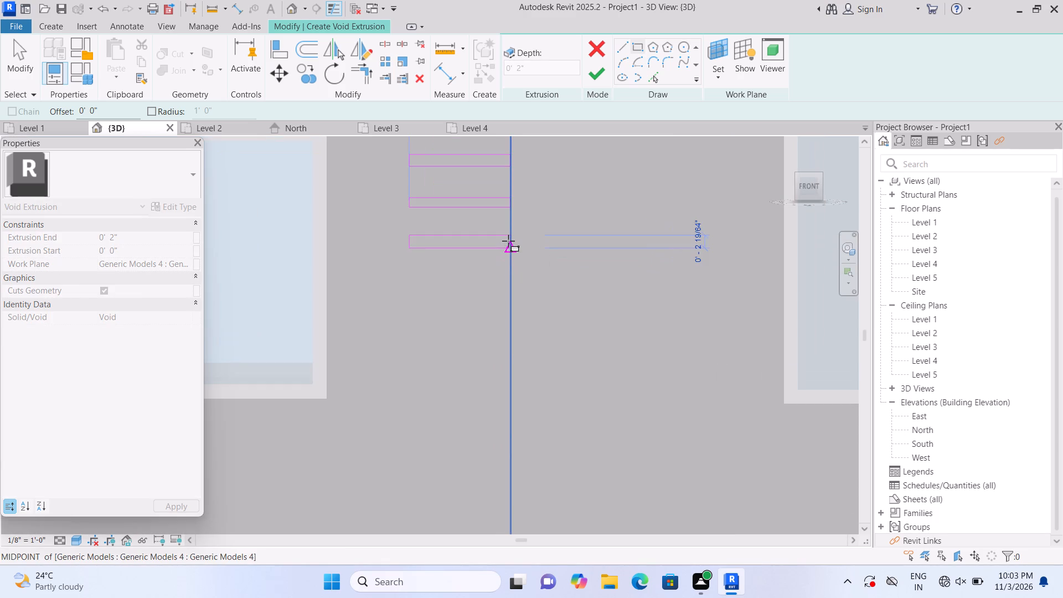
click(508, 241)
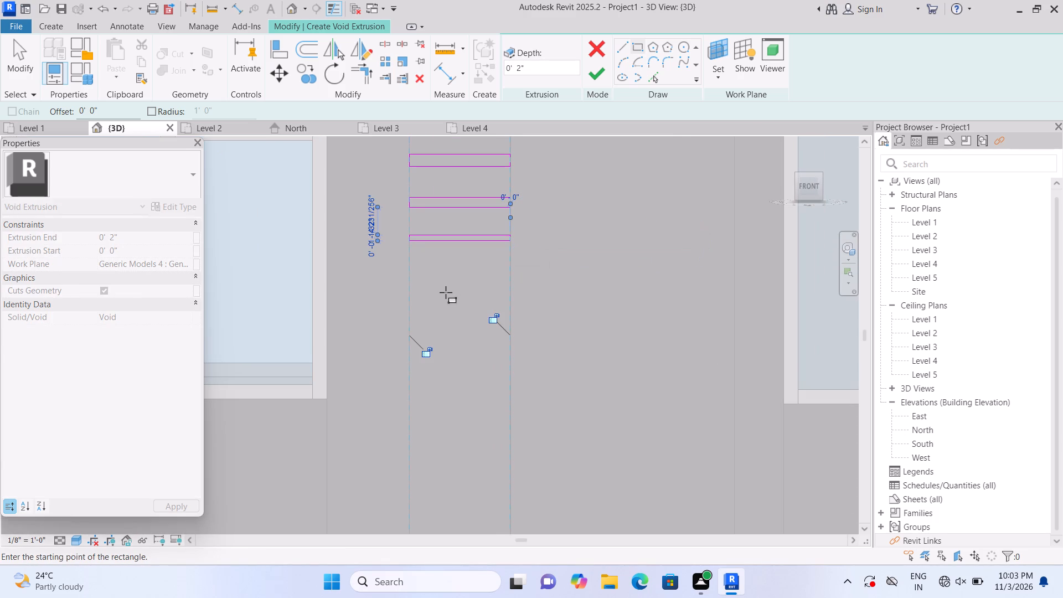
key(Escape)
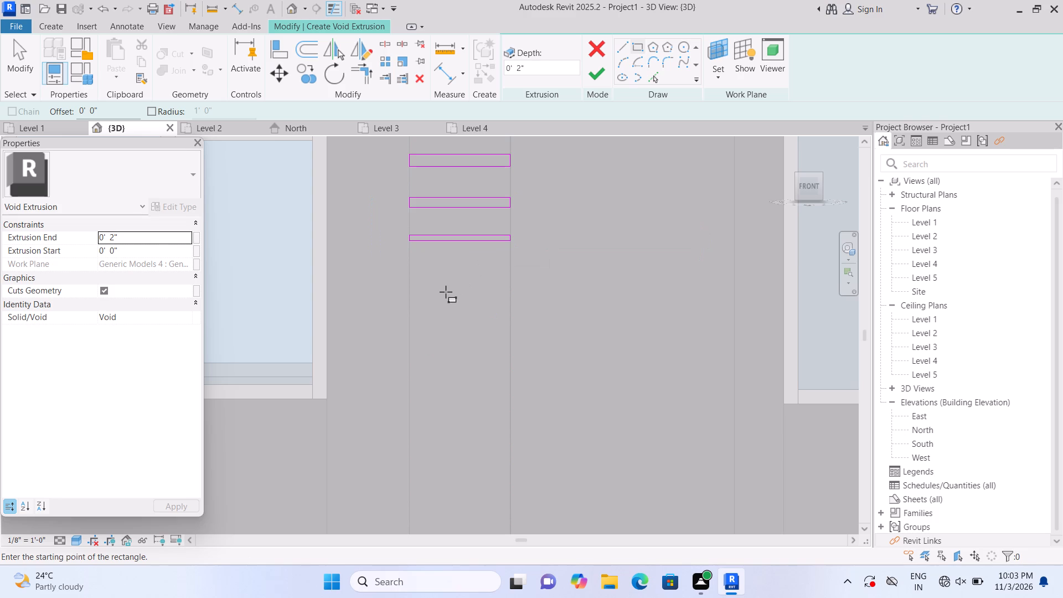
Sketch a twenty-third, twenty-fourth and twenty-fifth thin rectangle, each about 1.3" high, across the right leg's full width below the previous ones.
click(413, 269)
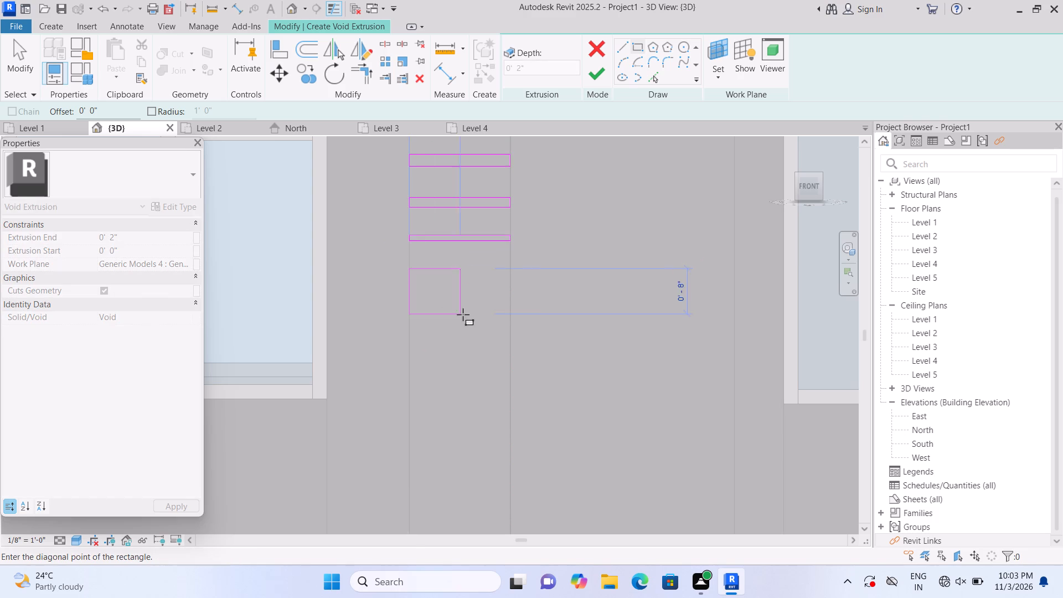
click(512, 276)
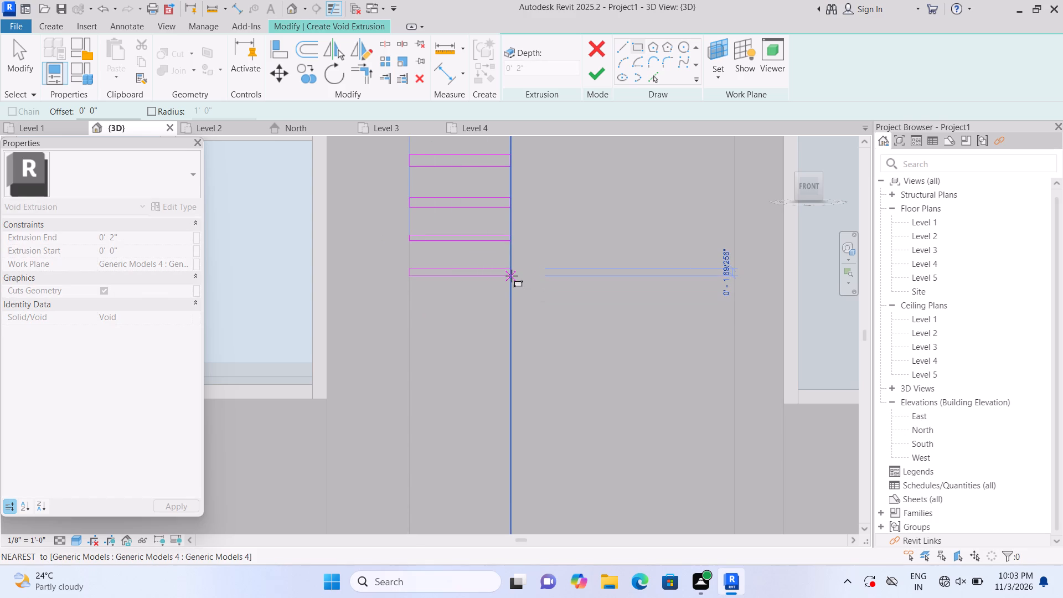
click(412, 305)
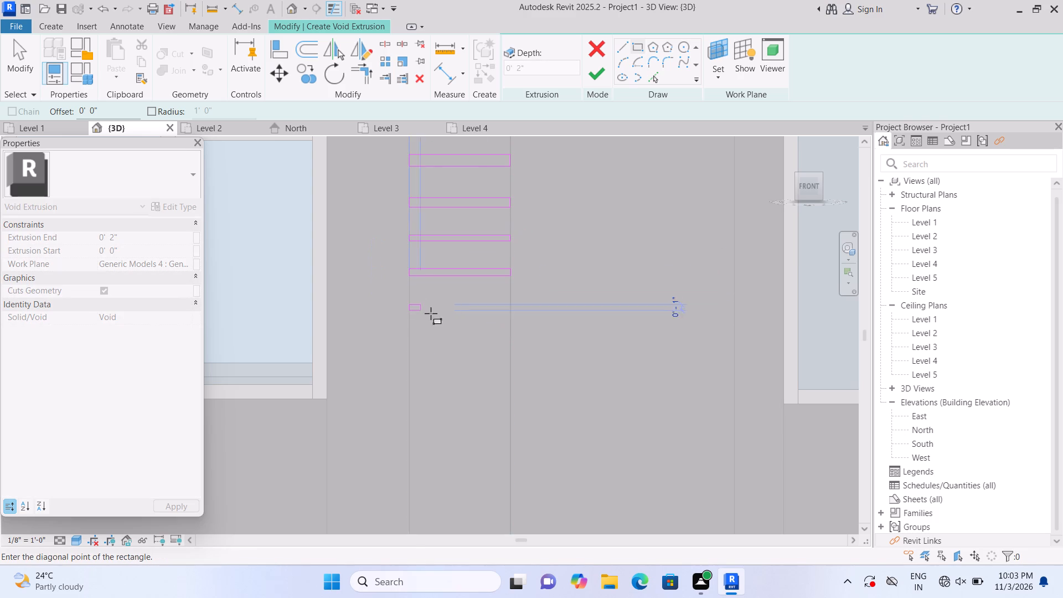
click(510, 311)
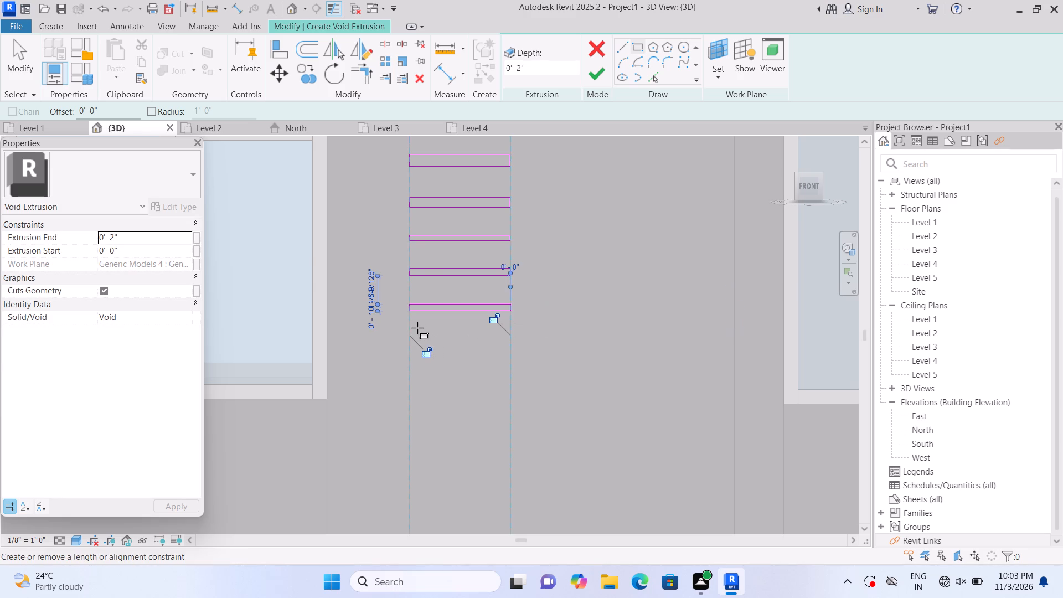
click(412, 338)
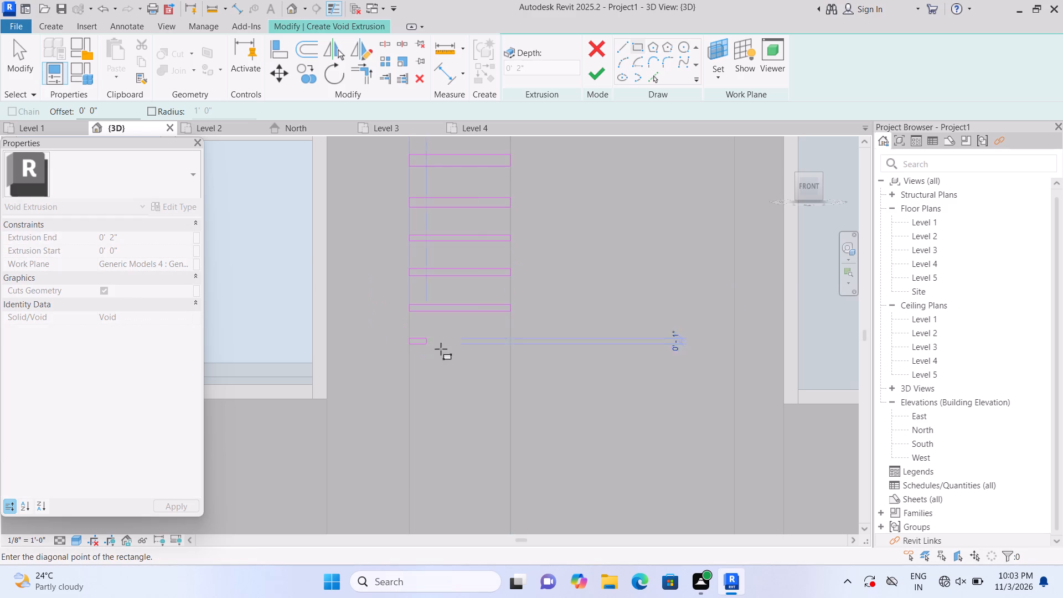
click(505, 345)
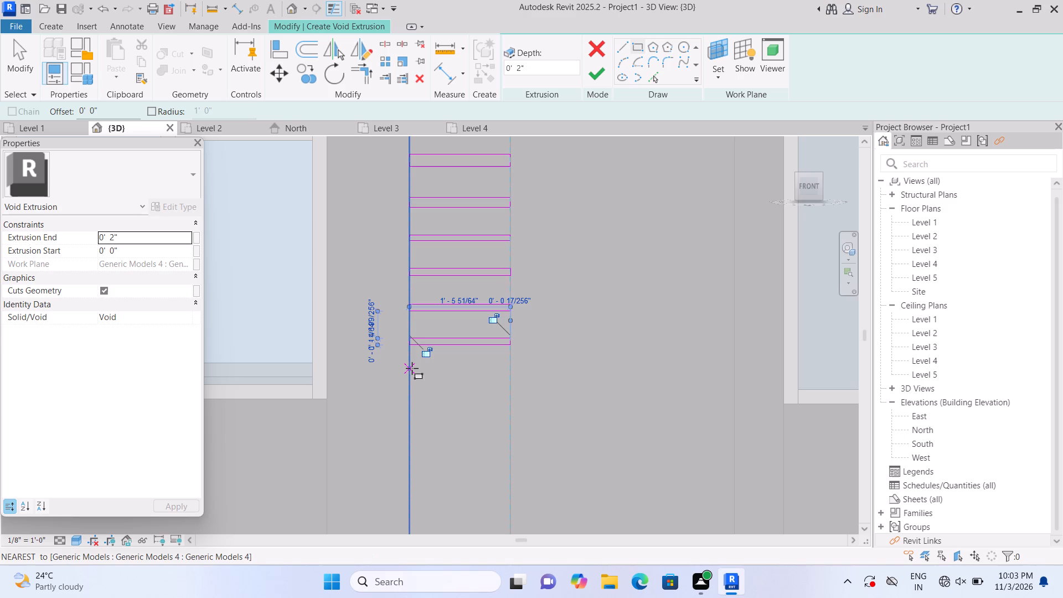
Sketch a twenty-sixth and a twenty-seventh thin rectangle across the right leg, the last about 2" high with its top at the lower window's bottom edge.
click(412, 368)
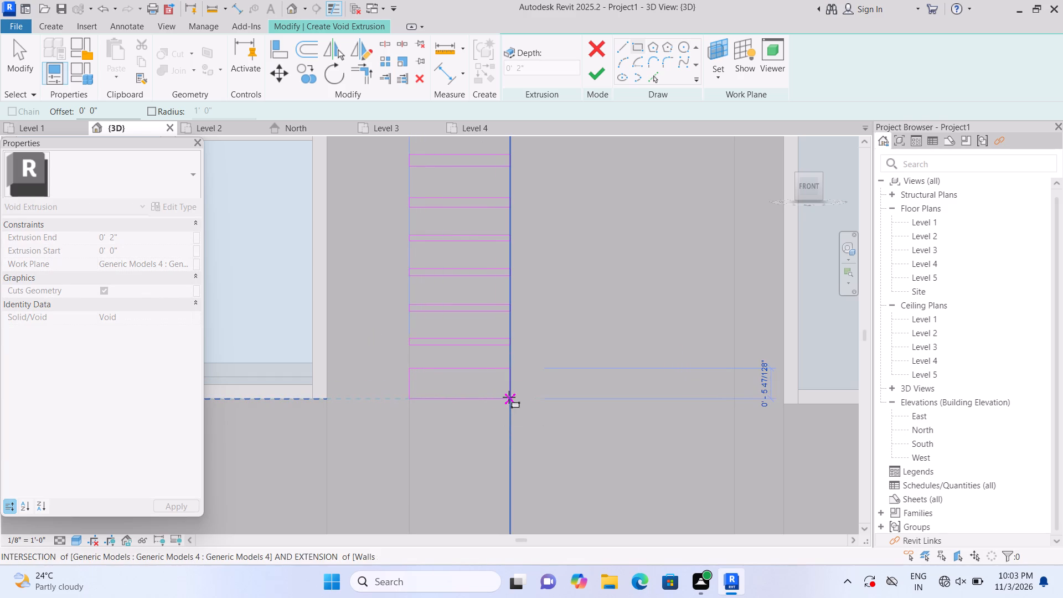
click(509, 377)
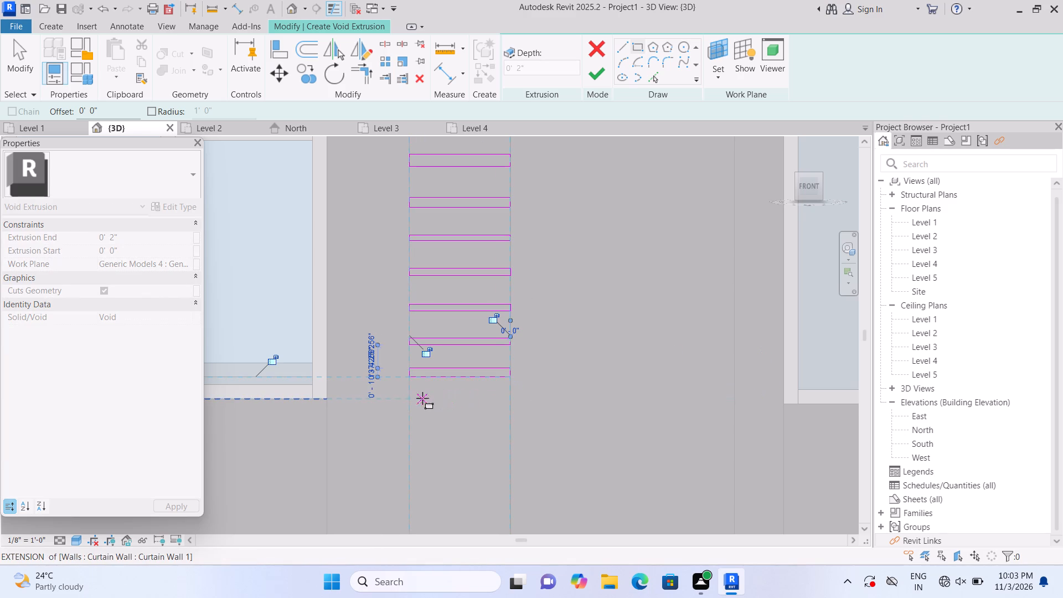
click(412, 399)
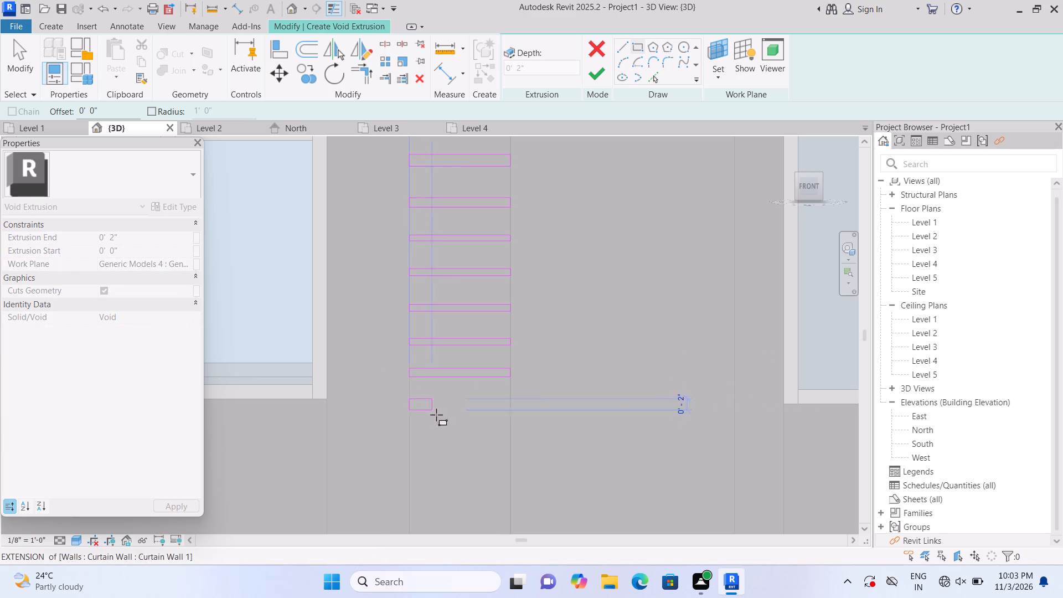
click(506, 410)
Sketch a twenty-eighth thin rectangle, about 1.5" high, across the right leg's full width below the level of the window's bottom edge.
middle_drag(483, 437, 473, 423)
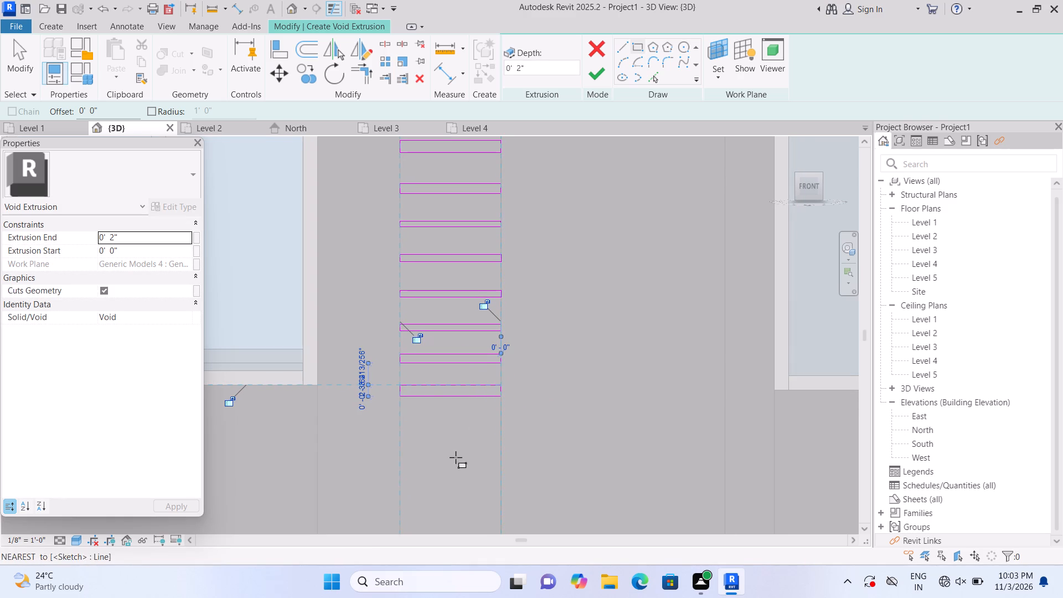
middle_drag(445, 405, 445, 399)
scroll(425, 497, down, 2)
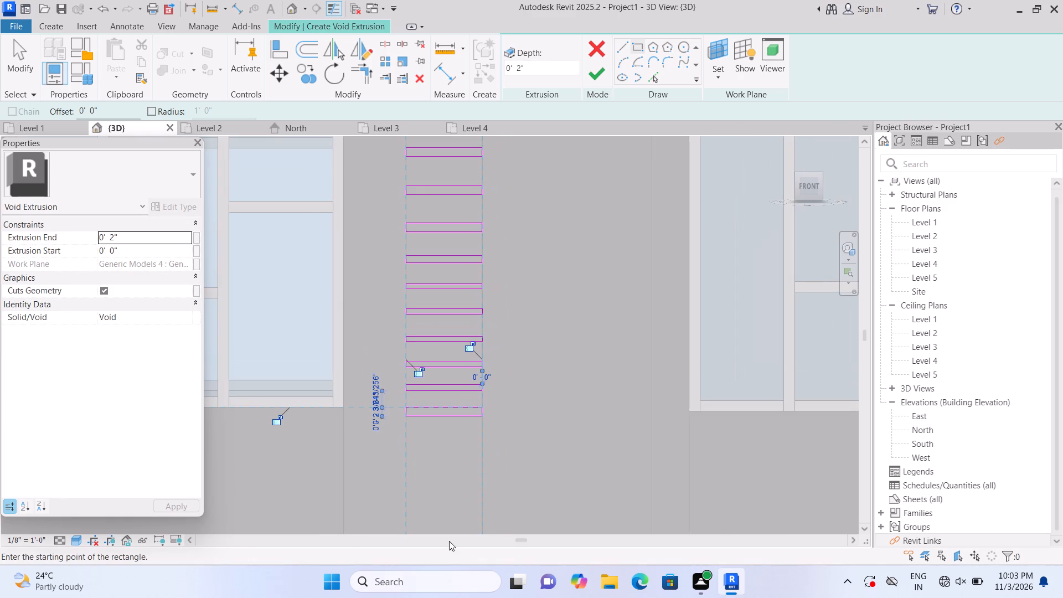
scroll(422, 467, down, 2)
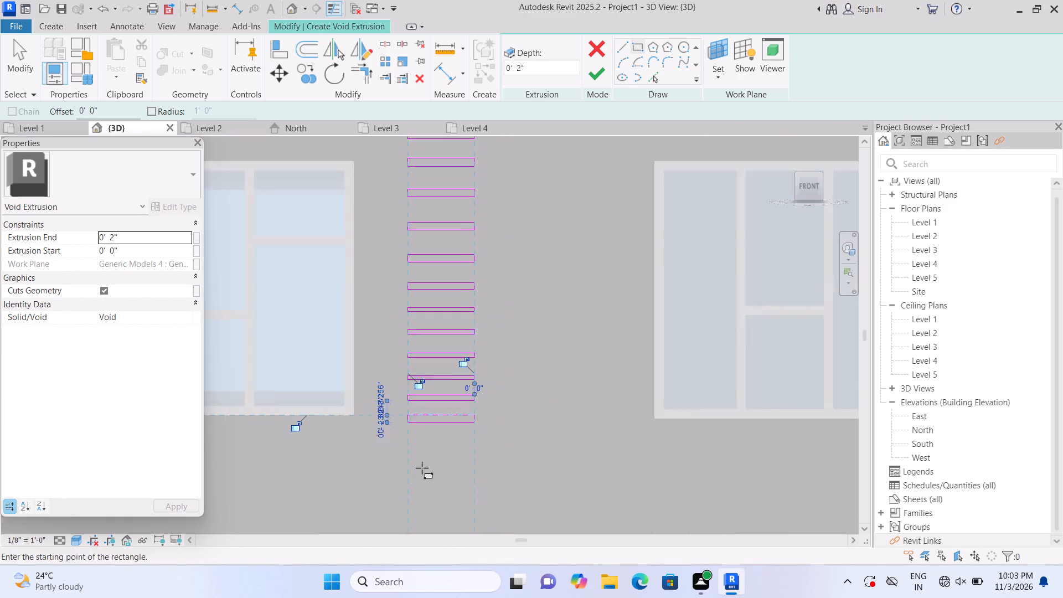
scroll(422, 468, down, 4)
middle_drag(429, 473, 400, 377)
scroll(399, 380, up, 4)
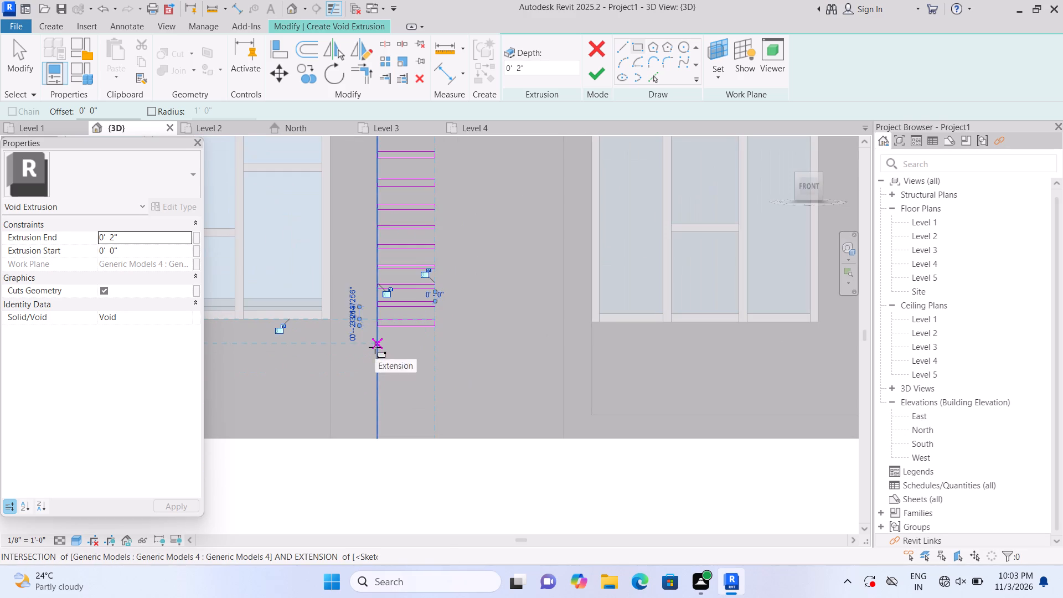
double_click(375, 347)
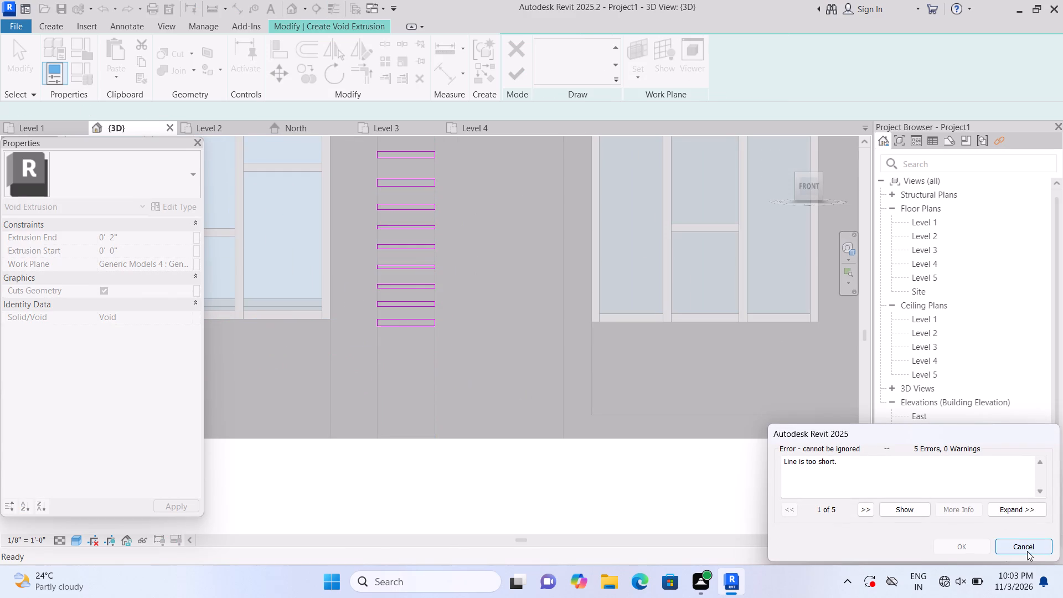
click(1023, 545)
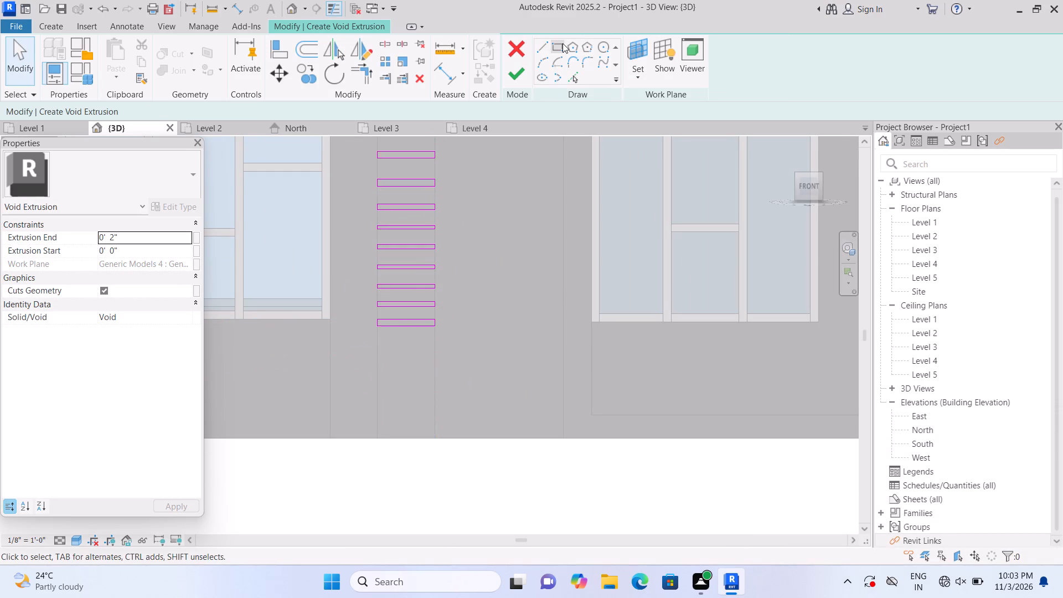
click(563, 43)
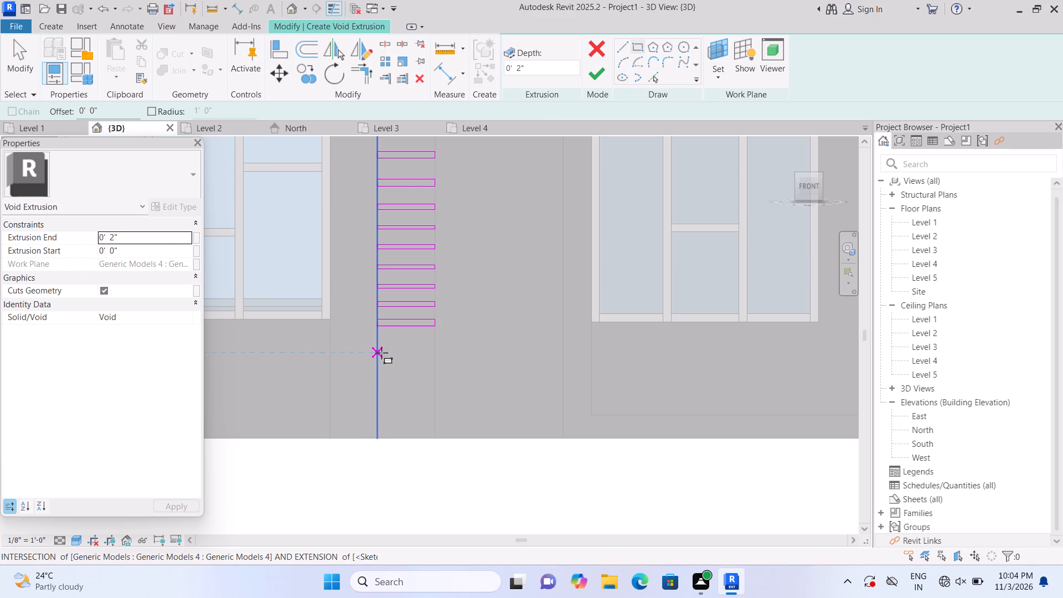
click(378, 345)
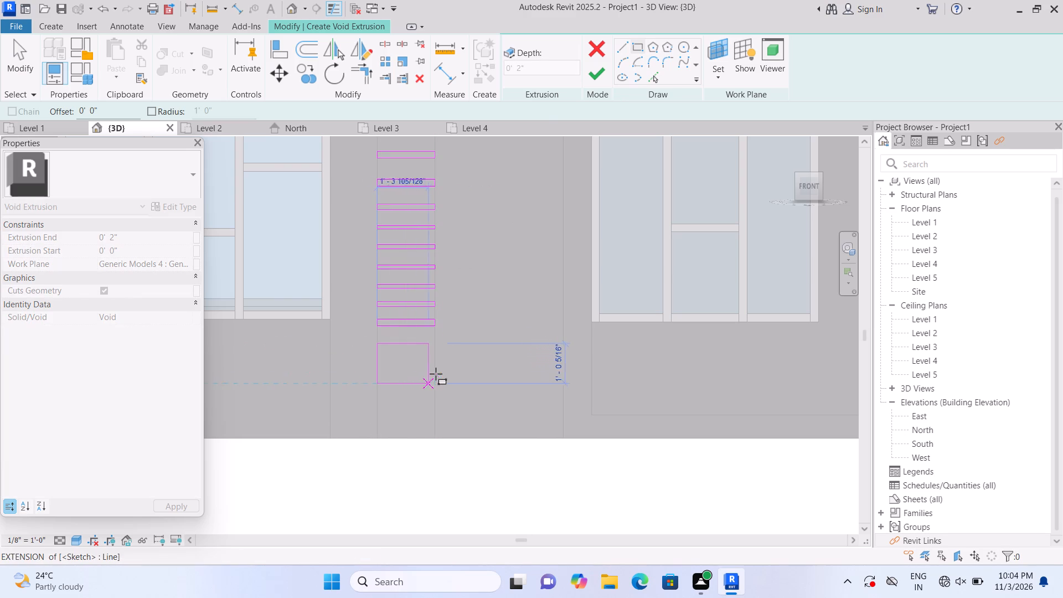
scroll(430, 355, up, 3)
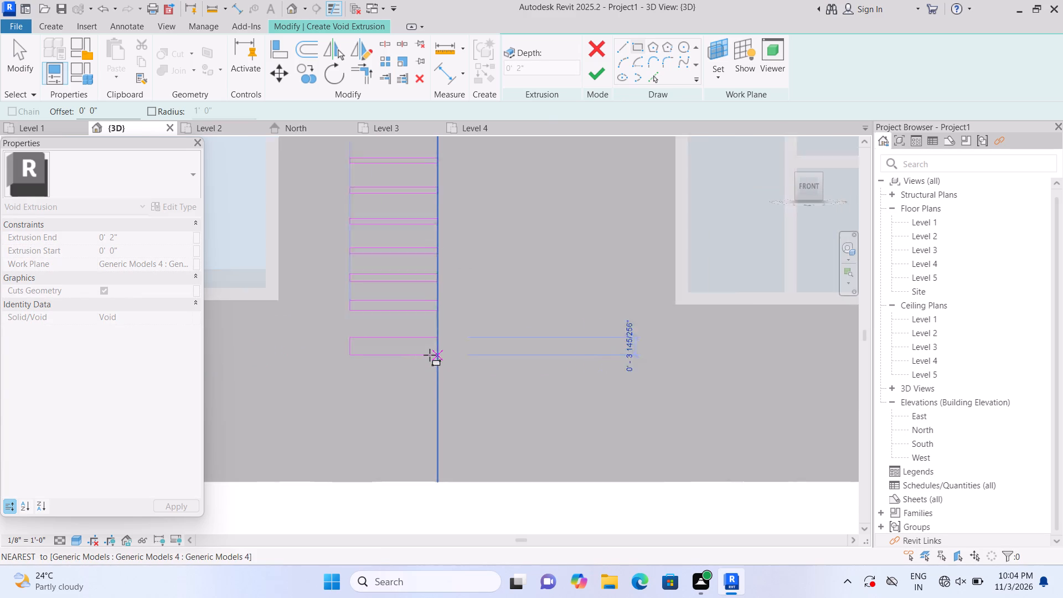
scroll(430, 355, up, 3)
click(440, 338)
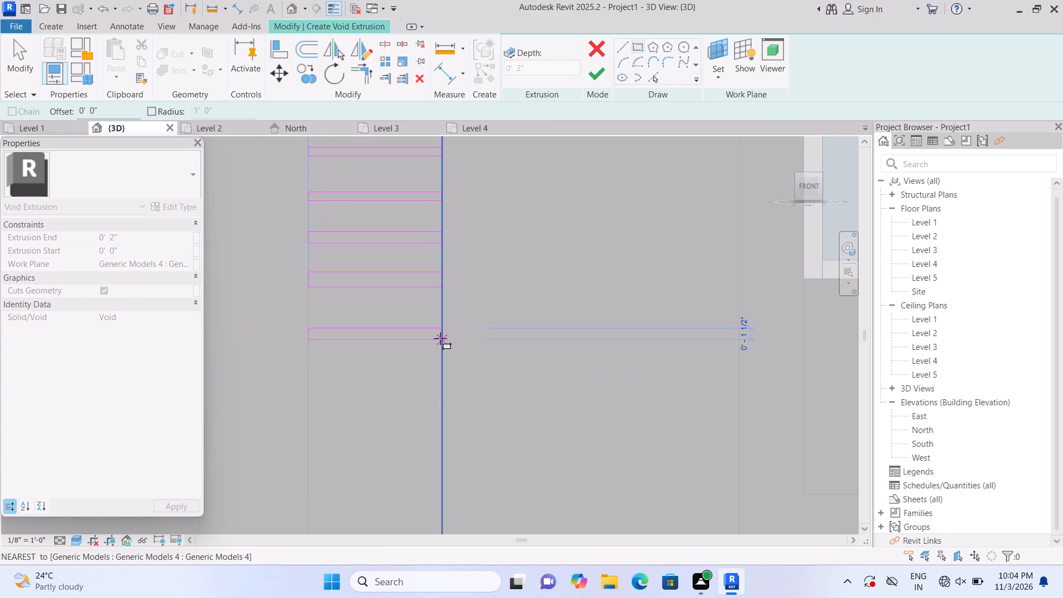
Sketch a twenty-ninth thin rectangle, about 1.8" high, across the right leg's full width below the twenty-eighth one.
middle_drag(384, 408, 376, 288)
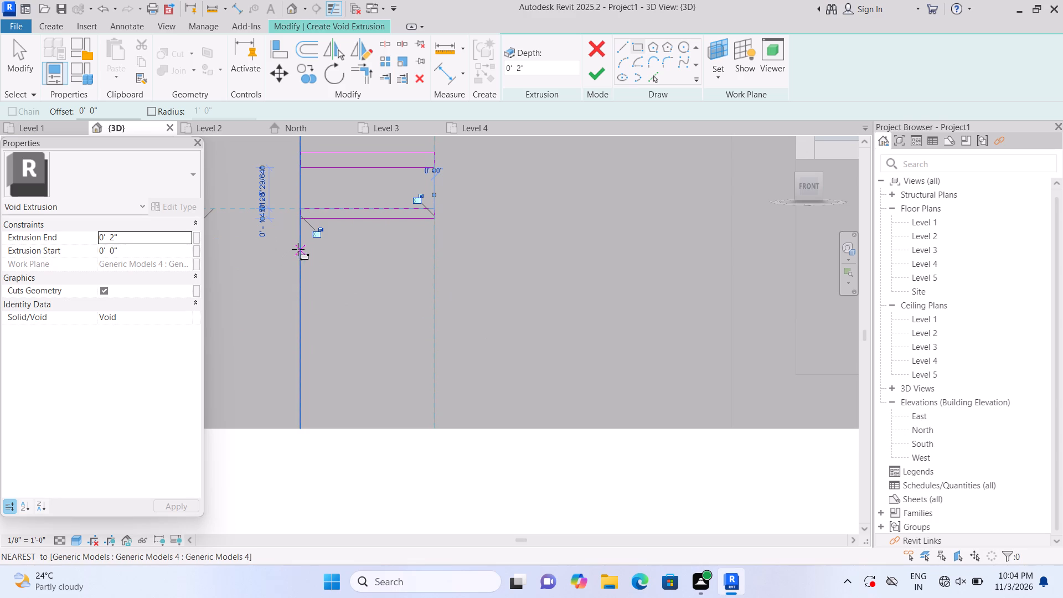
click(298, 249)
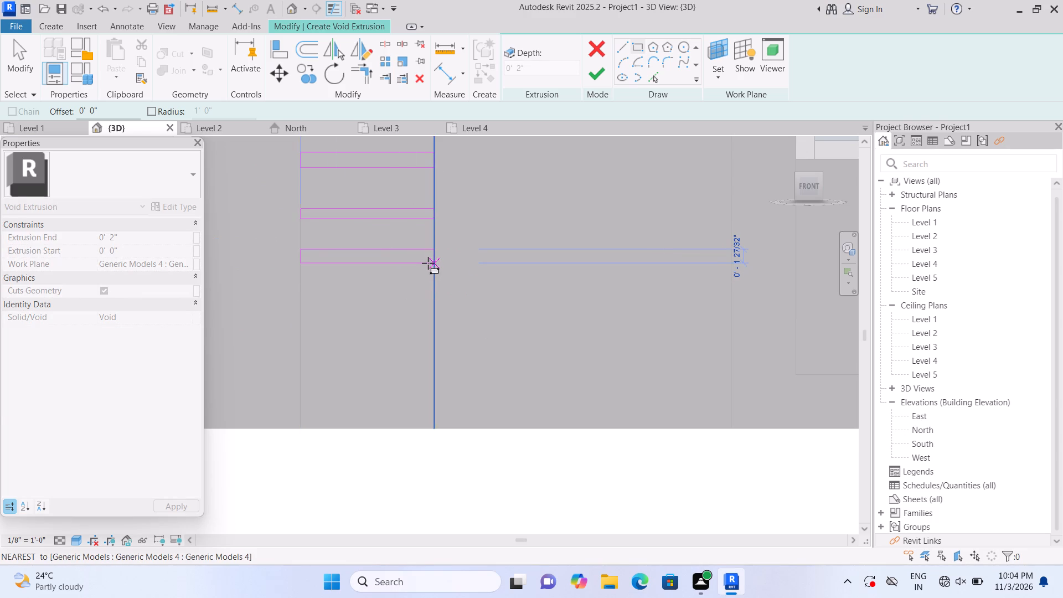
click(428, 263)
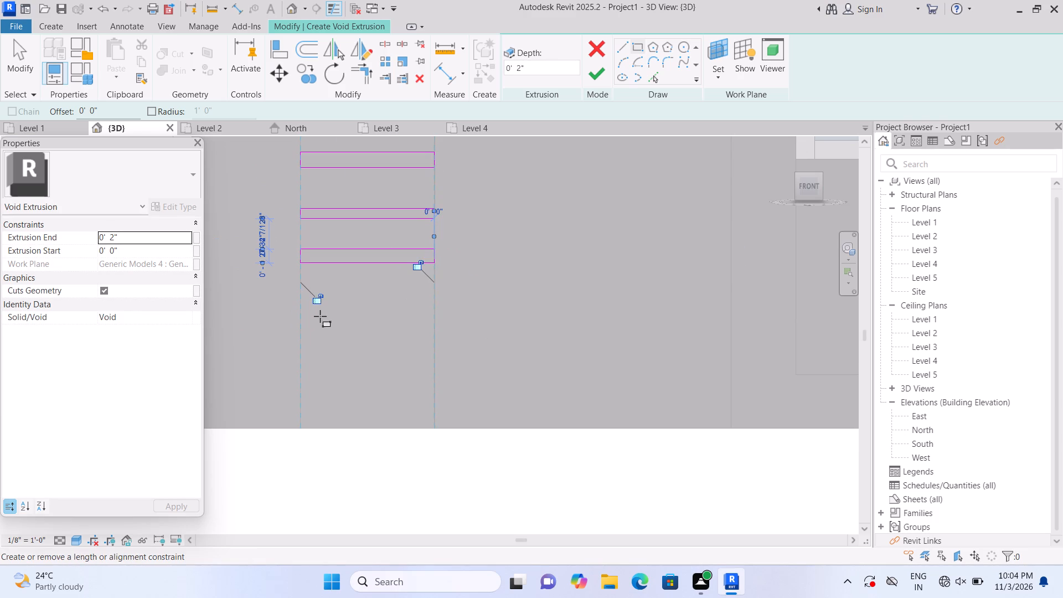
Sketch a thirtieth, thirty-first and thirty-second thin rectangle, each about 1" to 1.5" high, across the right leg's full width down to near its base.
key(Escape)
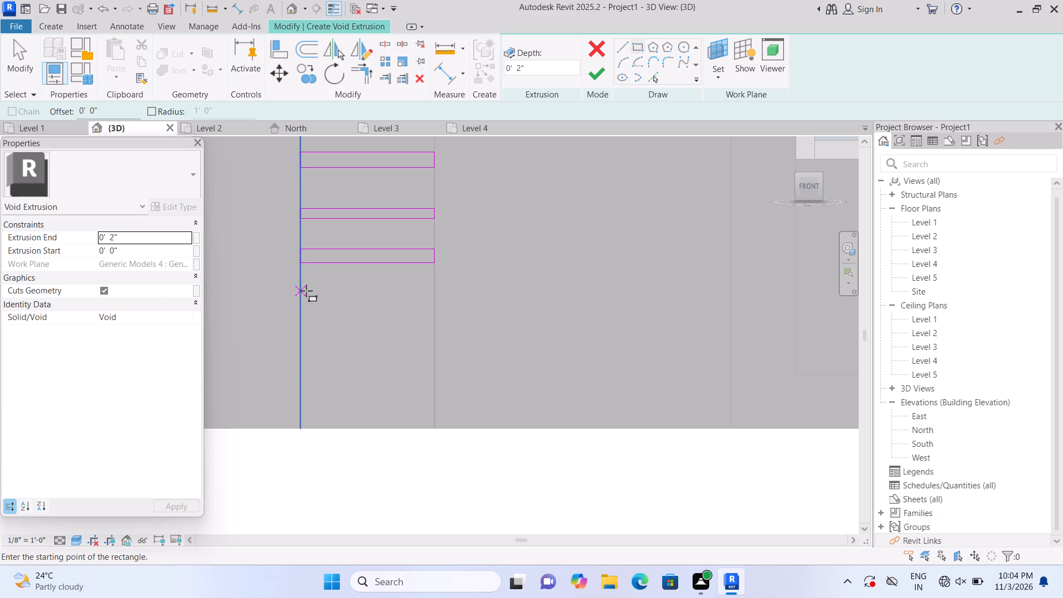
click(307, 297)
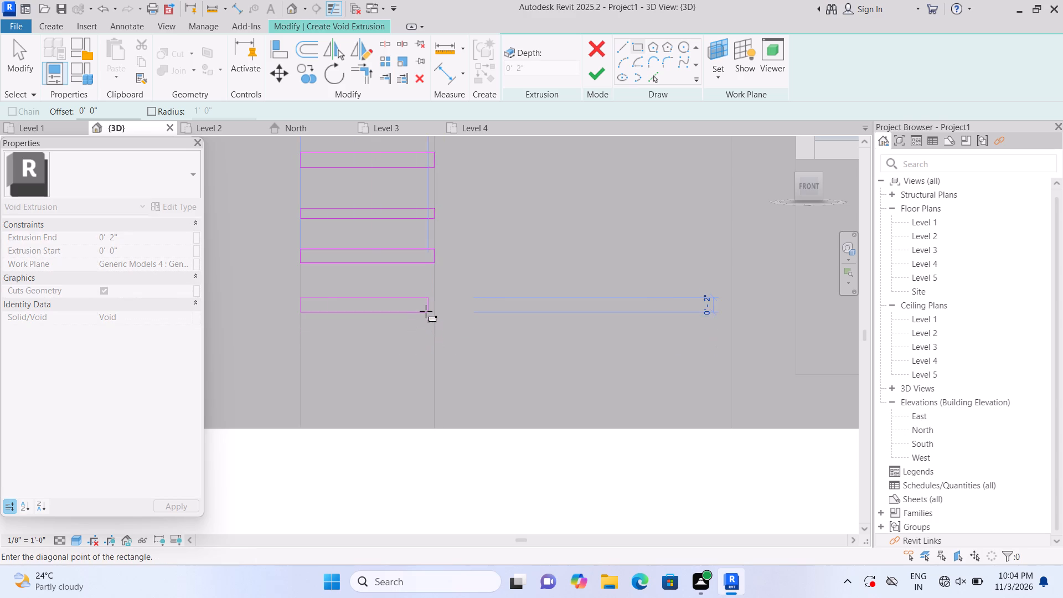
click(430, 306)
key(Escape)
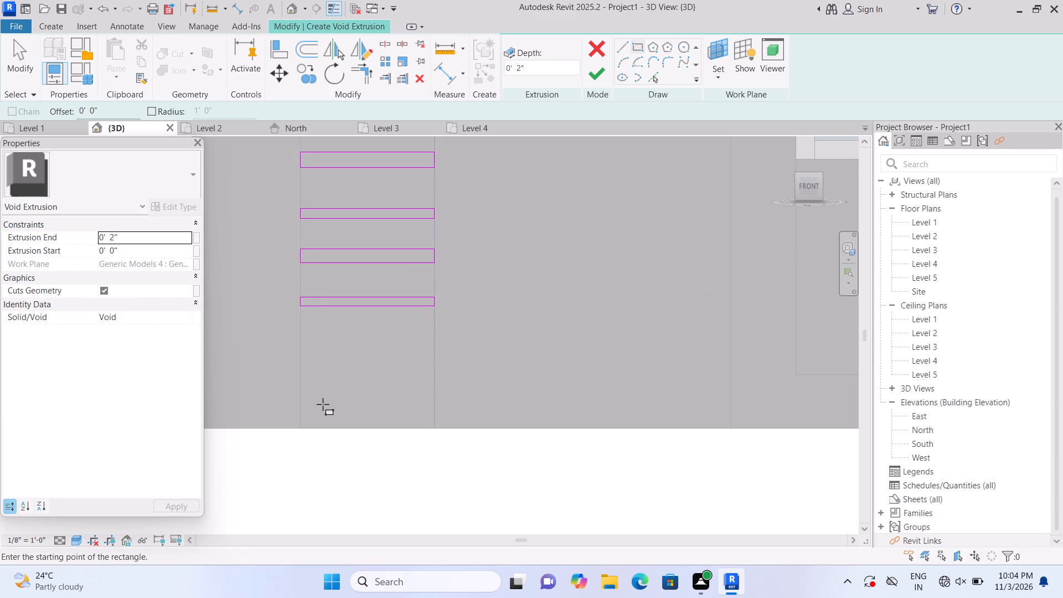
double_click(300, 336)
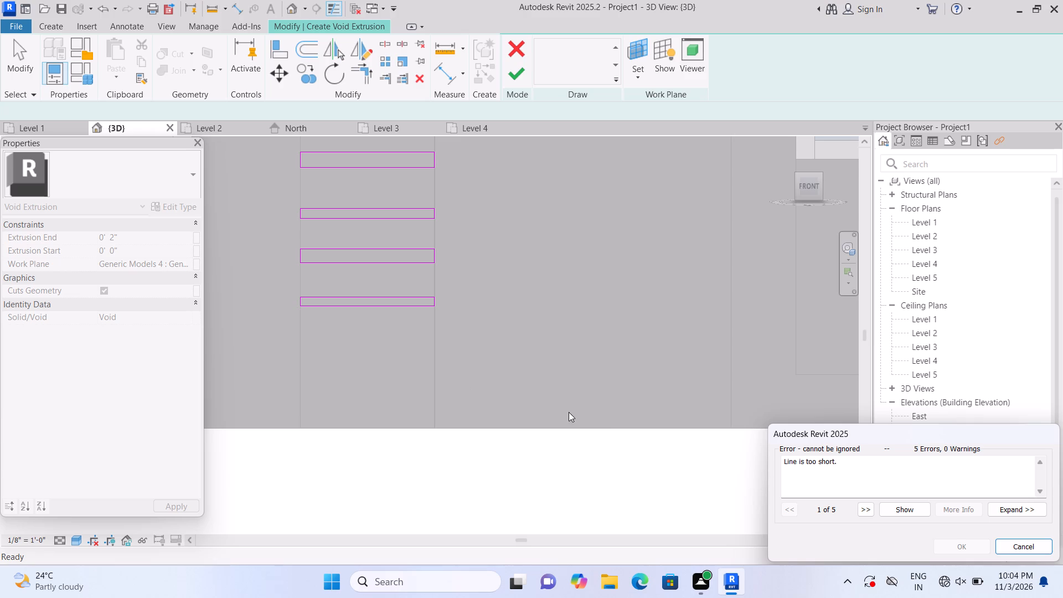
click(1038, 552)
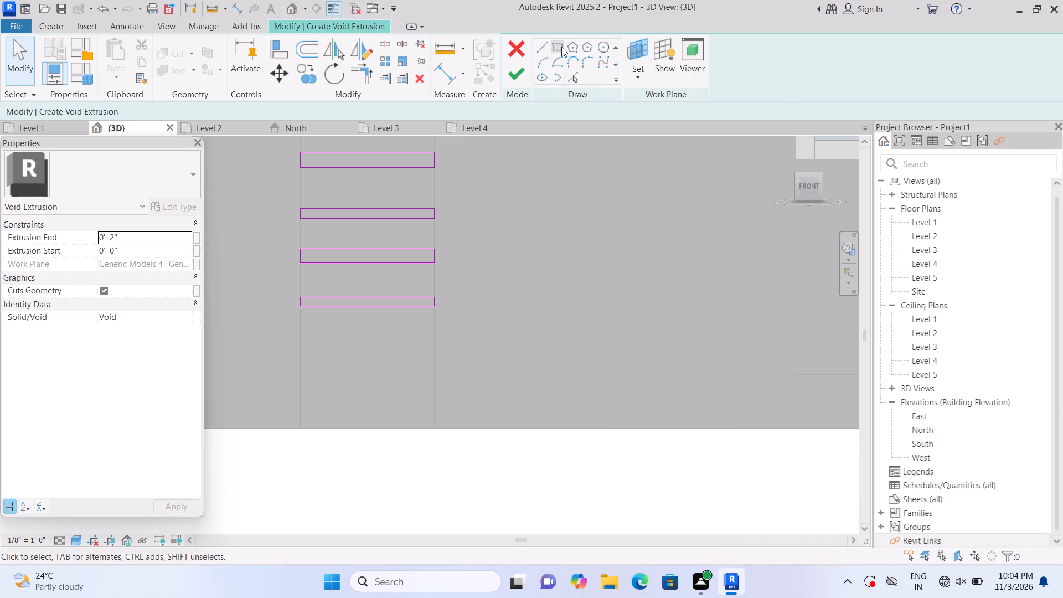
click(561, 46)
click(295, 337)
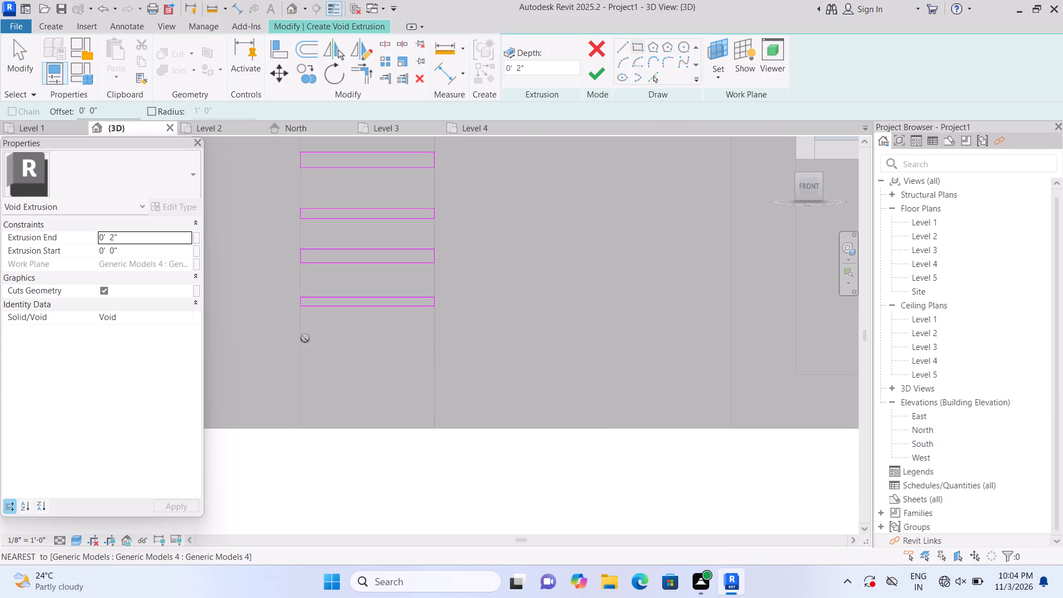
click(430, 347)
key(Escape)
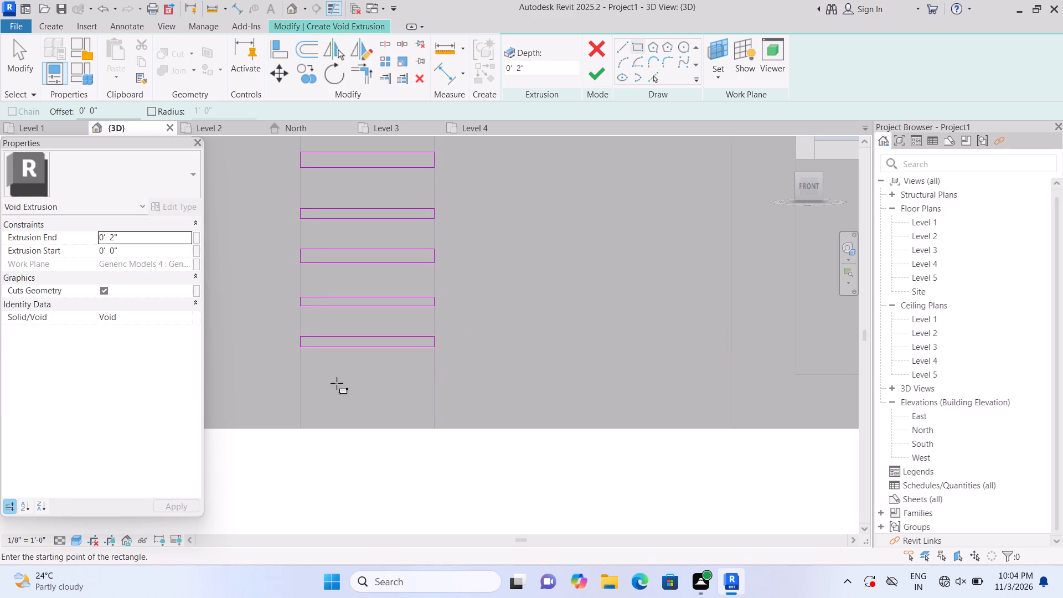
click(303, 383)
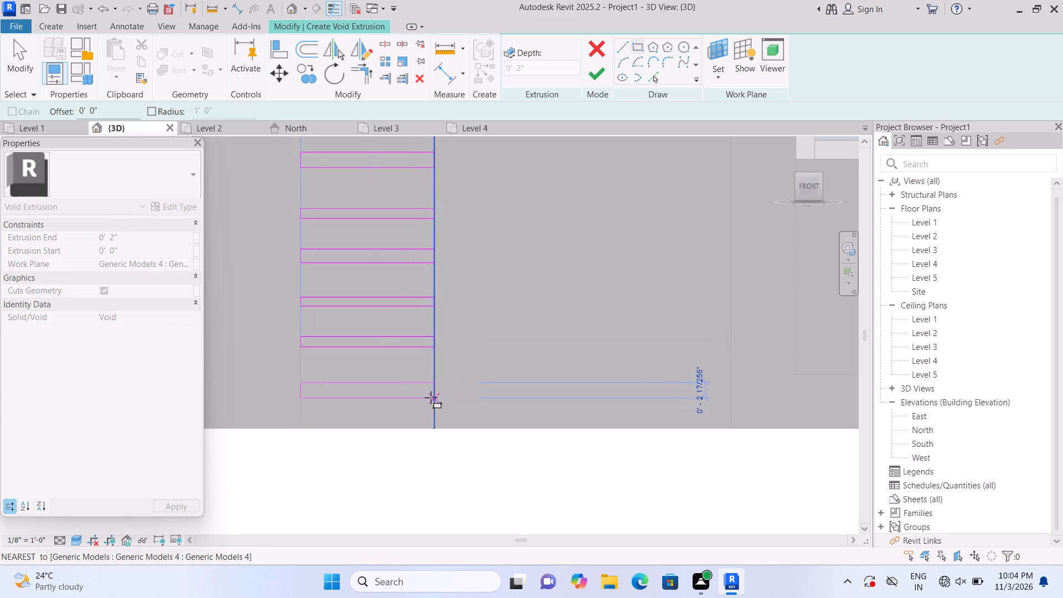
click(432, 391)
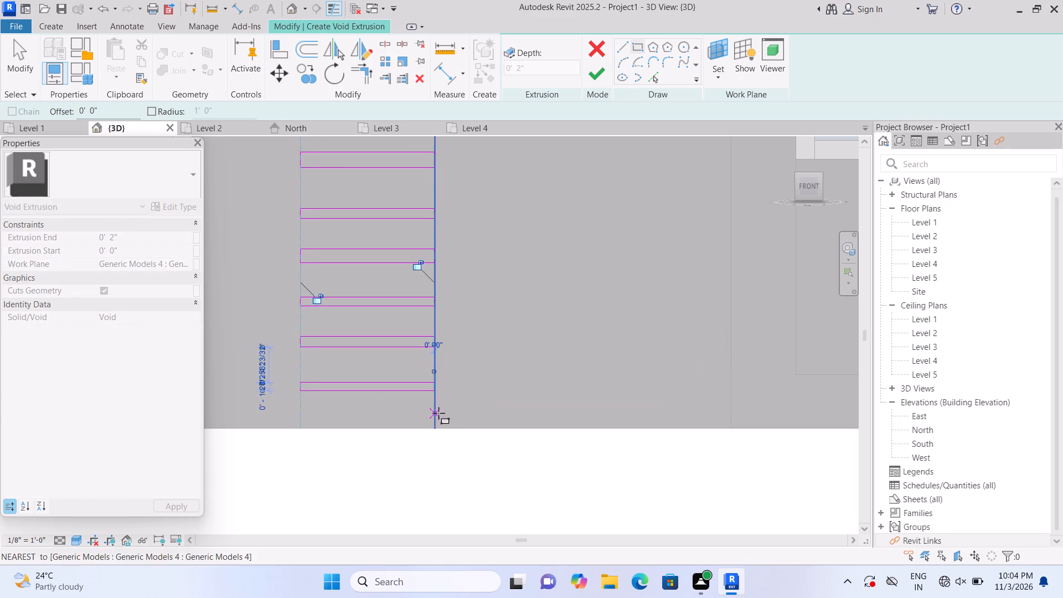
Finish the groove sketch and set the void extrusion's end to 1".
scroll(440, 415, down, 16)
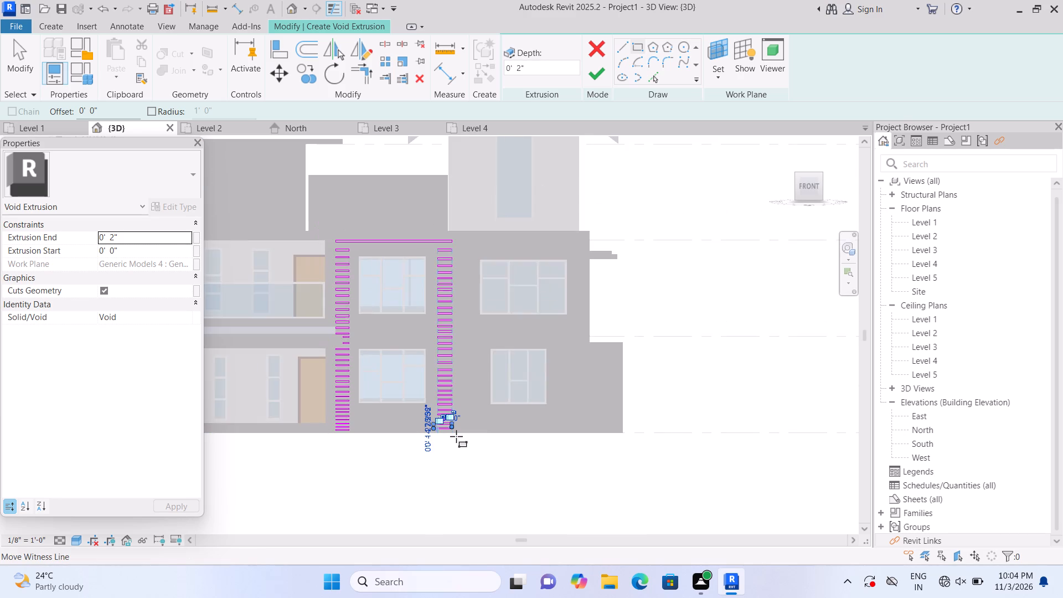
scroll(456, 435, up, 1)
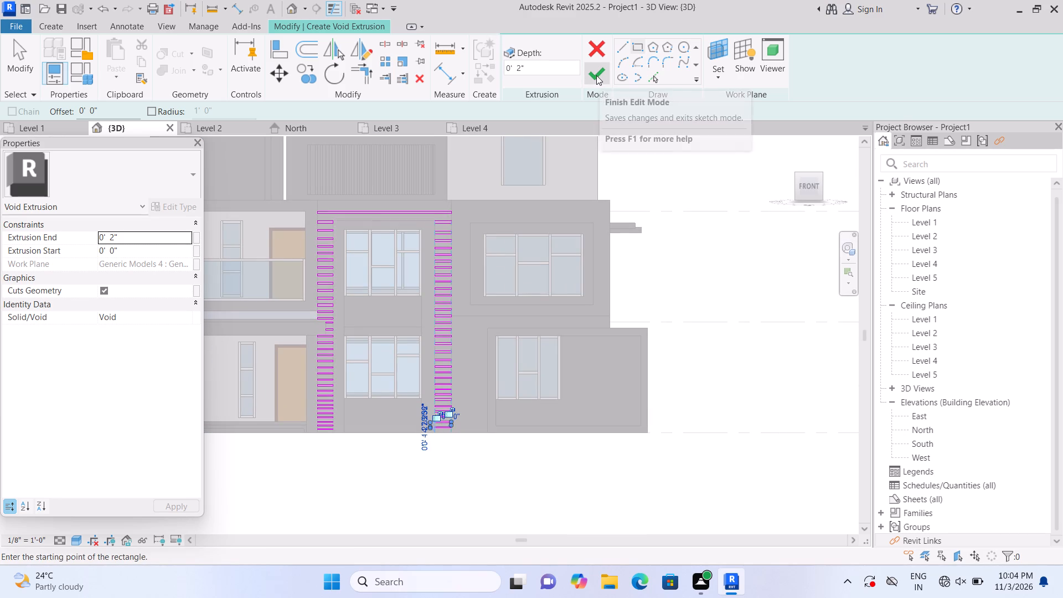
click(596, 76)
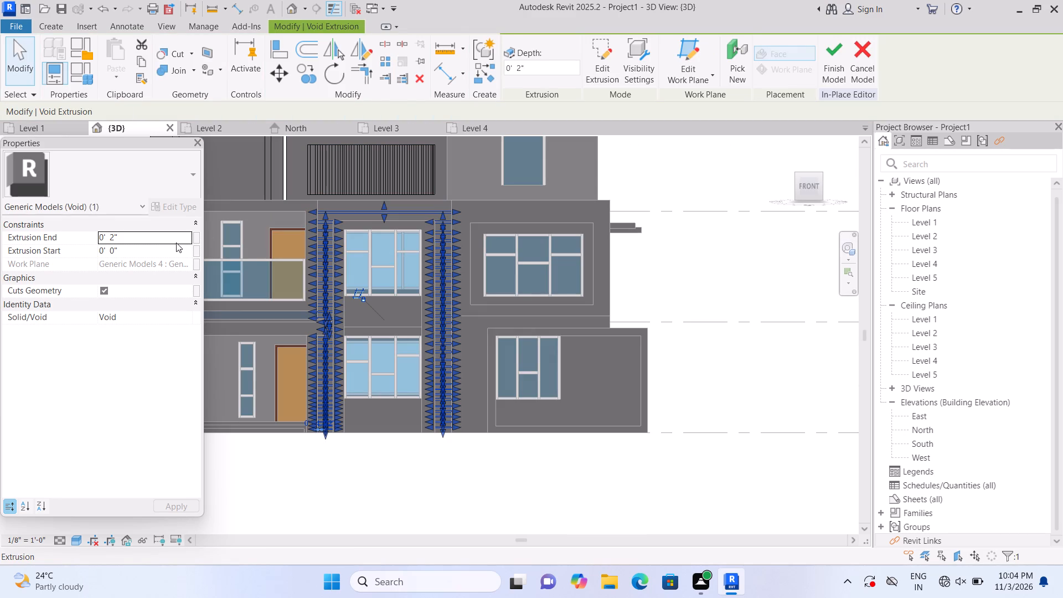
click(172, 239)
key(BackSpace)
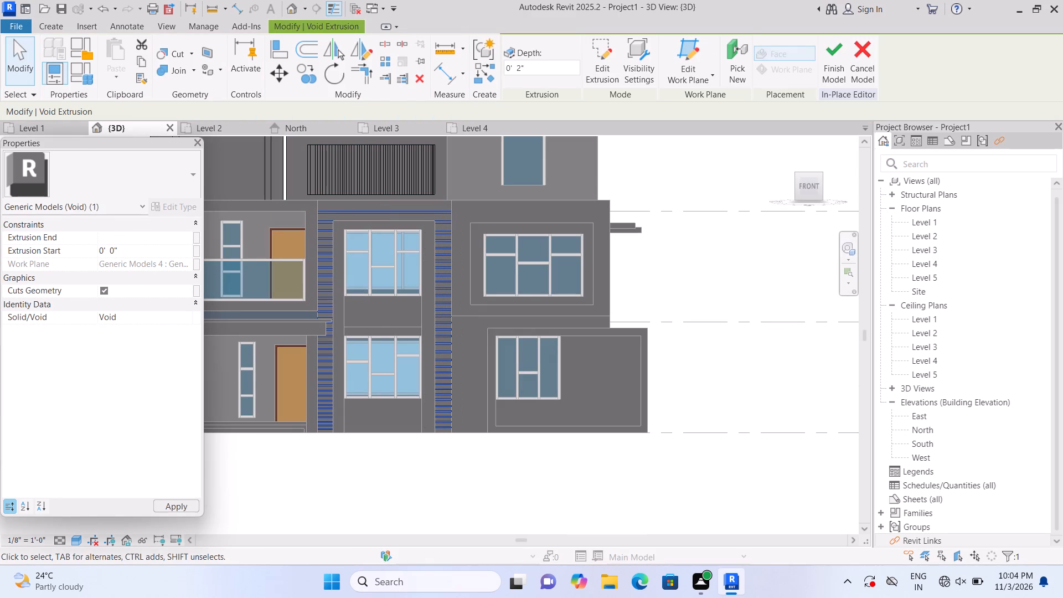
text(1")
key(Return)
click(738, 232)
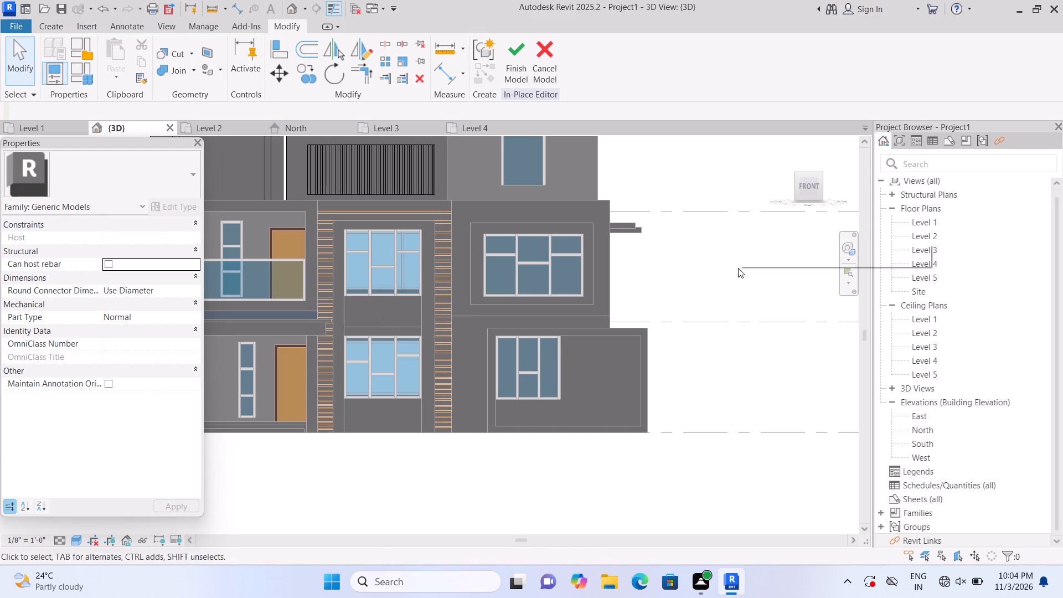
click(738, 269)
Examine the void grooves around the central front windows in 3D, from the front-right and front-left corners of the house.
click(436, 307)
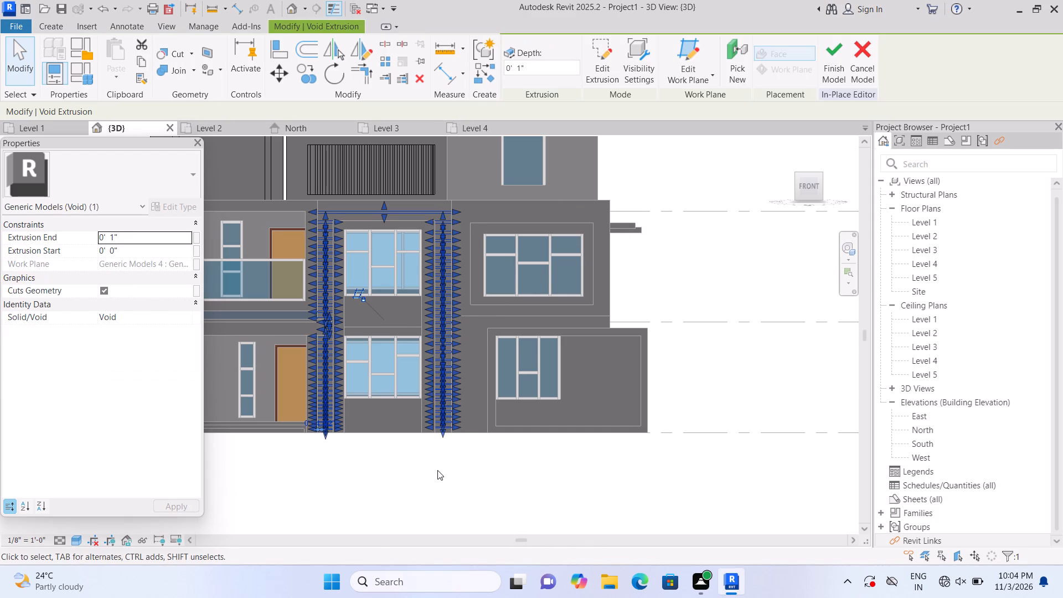
click(437, 470)
click(782, 146)
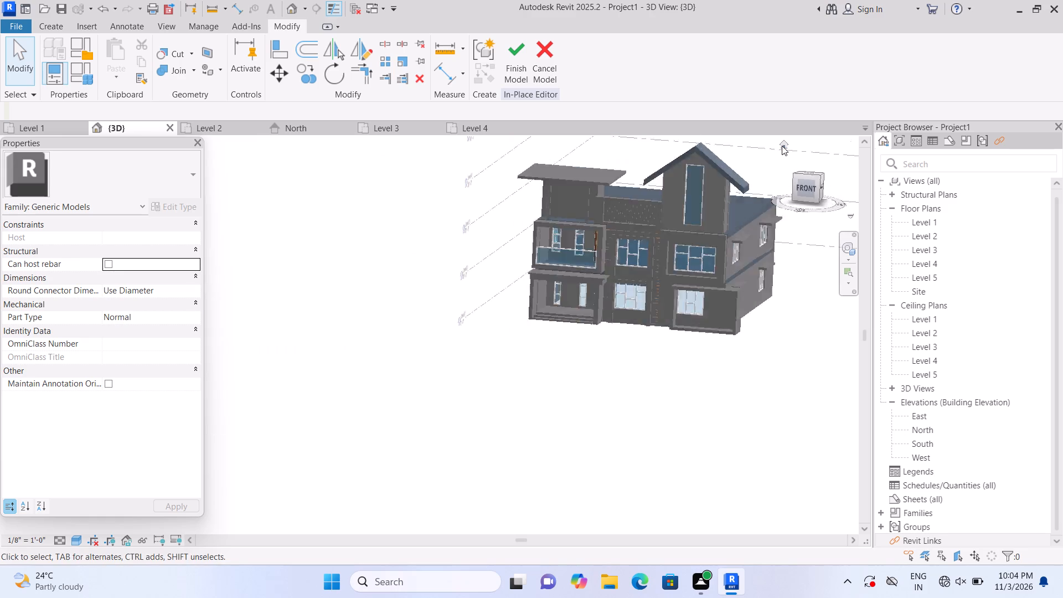
scroll(209, 399, up, 8)
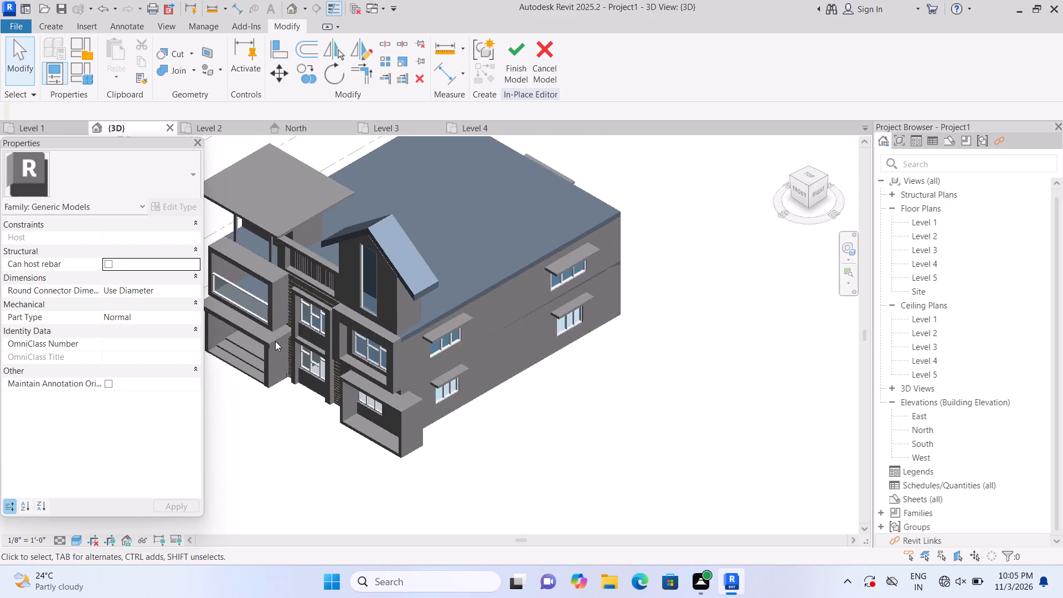
scroll(275, 341, up, 10)
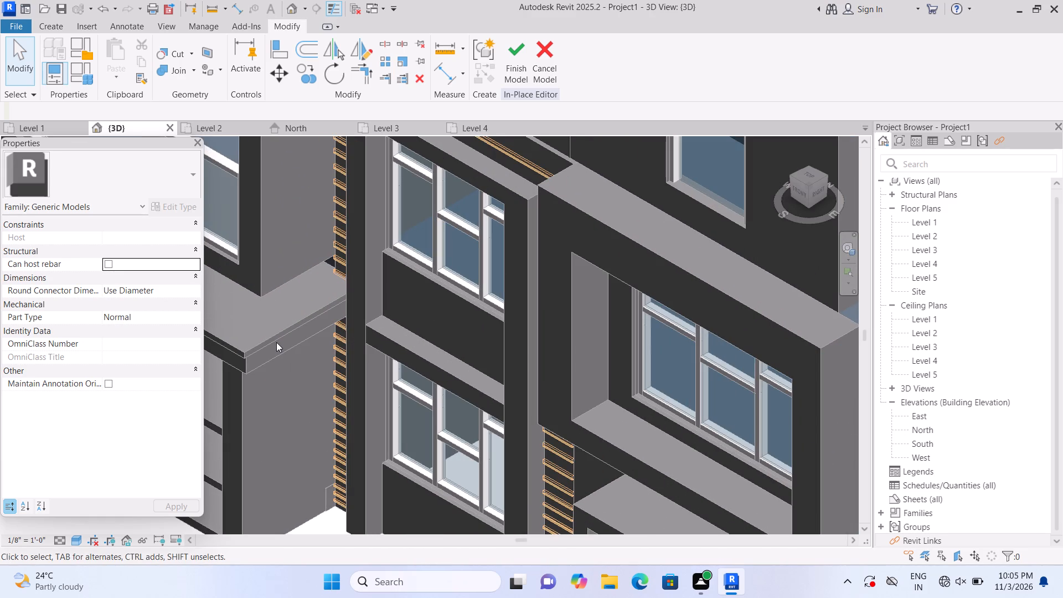
scroll(276, 342, down, 6)
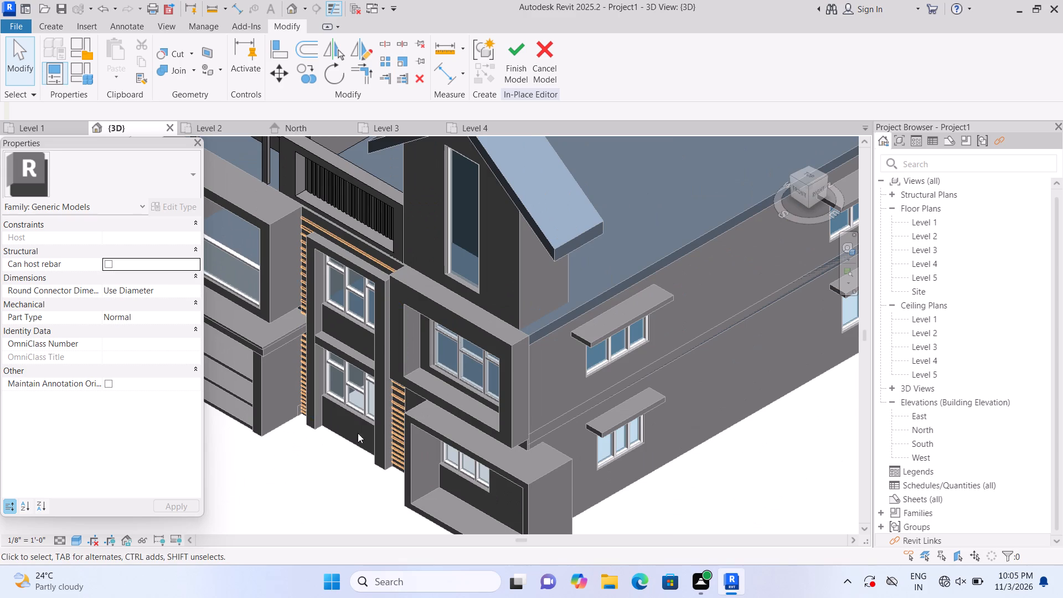
scroll(362, 440, up, 8)
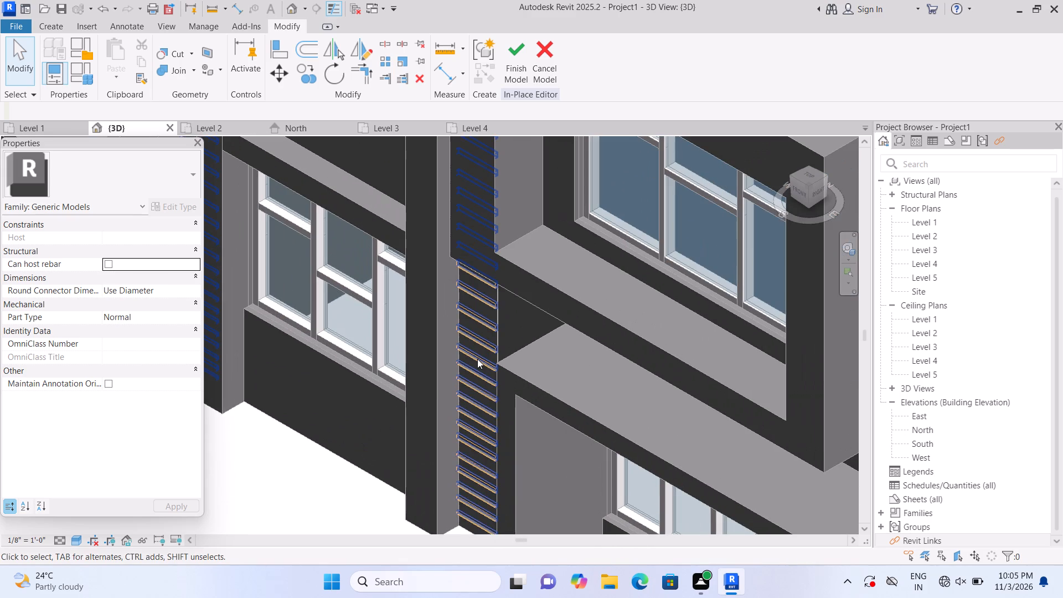
double_click(477, 359)
scroll(477, 359, down, 7)
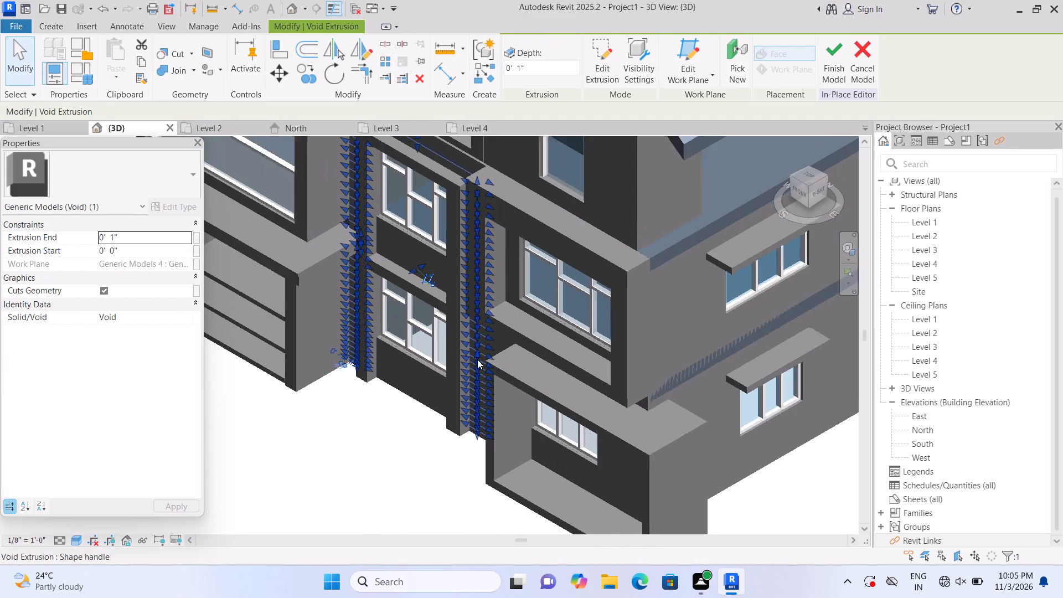
scroll(477, 359, down, 1)
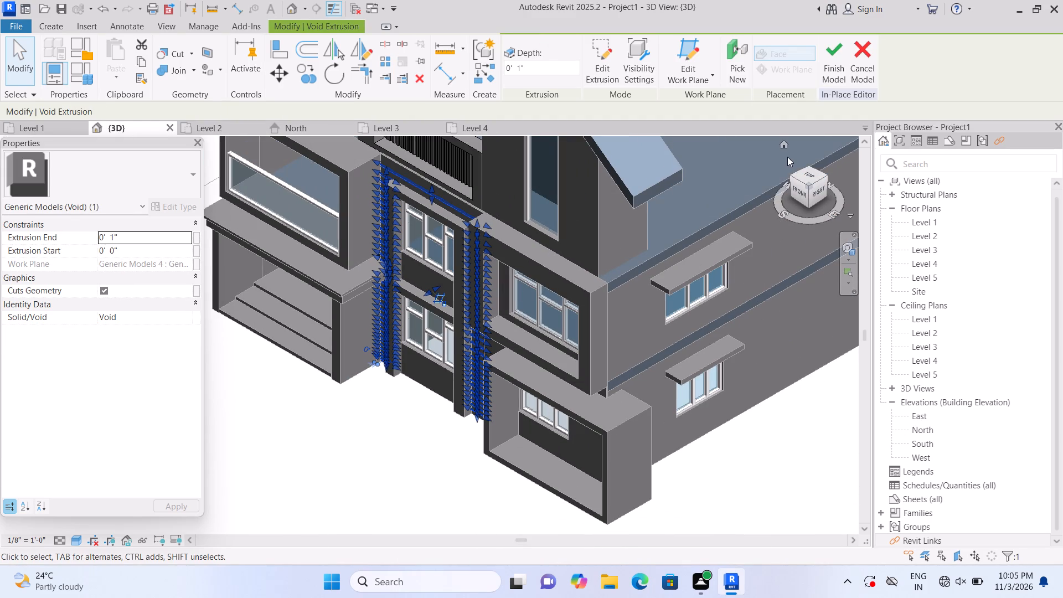
click(443, 457)
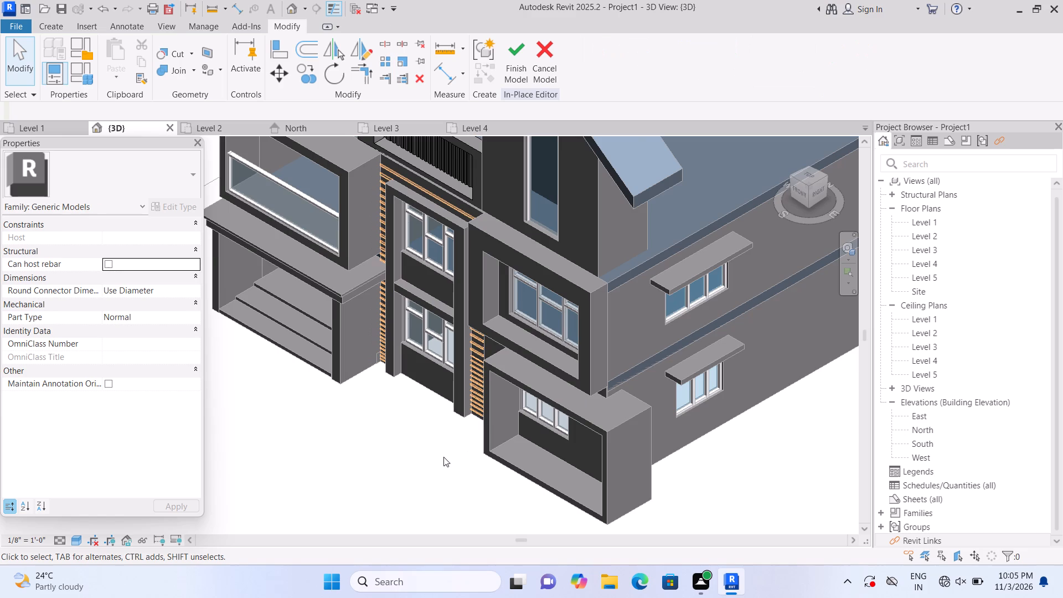
scroll(441, 441, up, 3)
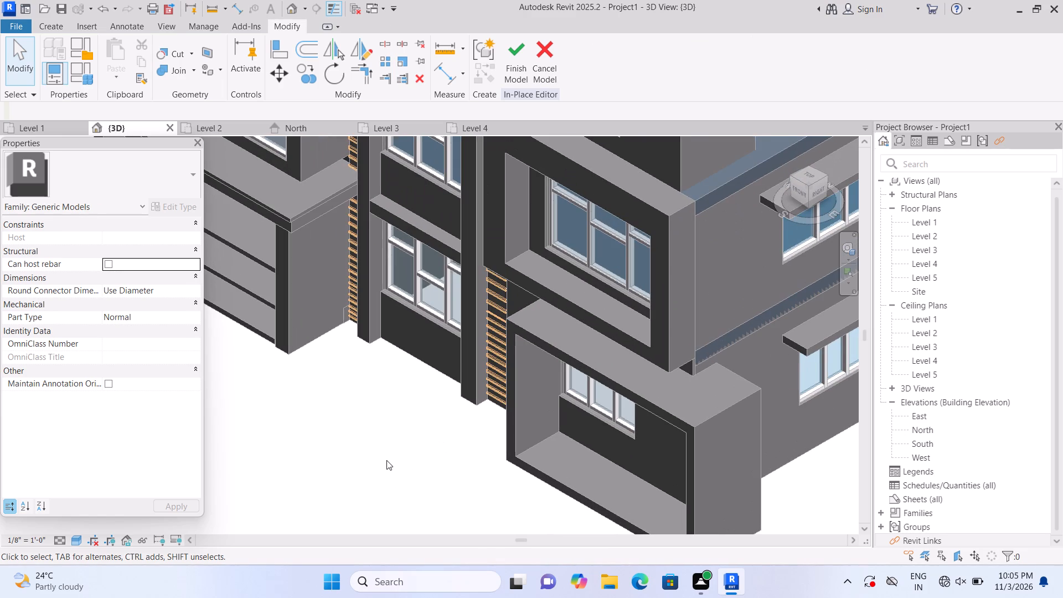
shift+middle_drag(386, 461, 551, 437)
middle_drag(551, 430, 216, 250)
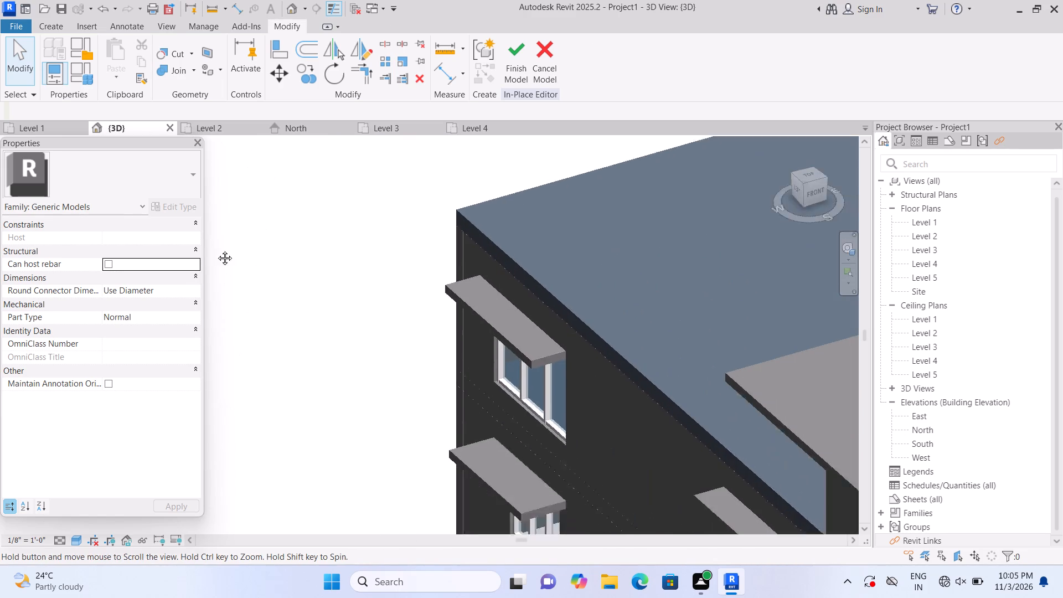
middle_drag(216, 250, 136, 189)
scroll(161, 216, down, 7)
scroll(301, 303, down, 7)
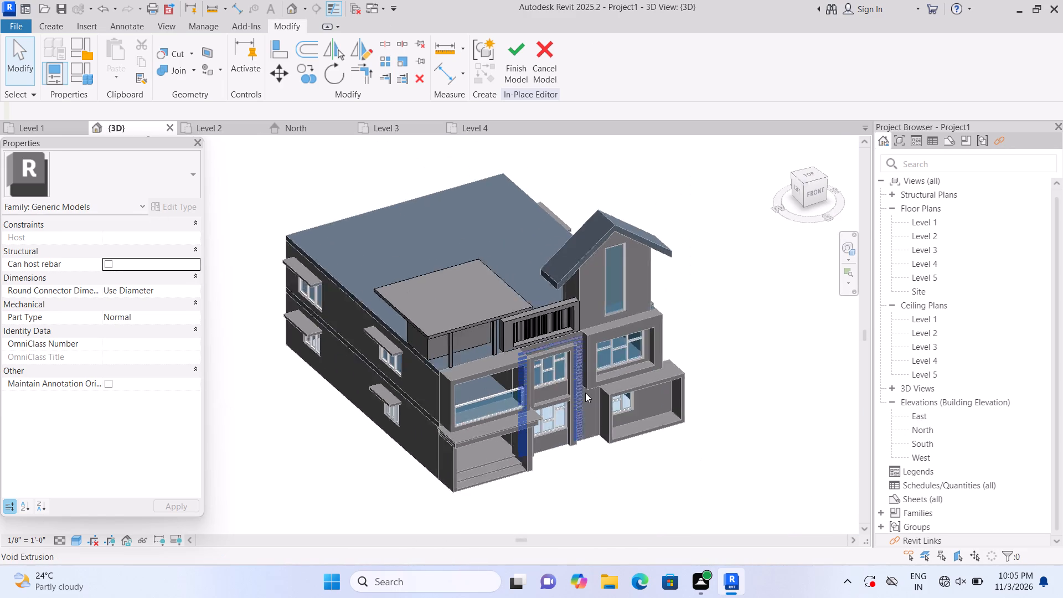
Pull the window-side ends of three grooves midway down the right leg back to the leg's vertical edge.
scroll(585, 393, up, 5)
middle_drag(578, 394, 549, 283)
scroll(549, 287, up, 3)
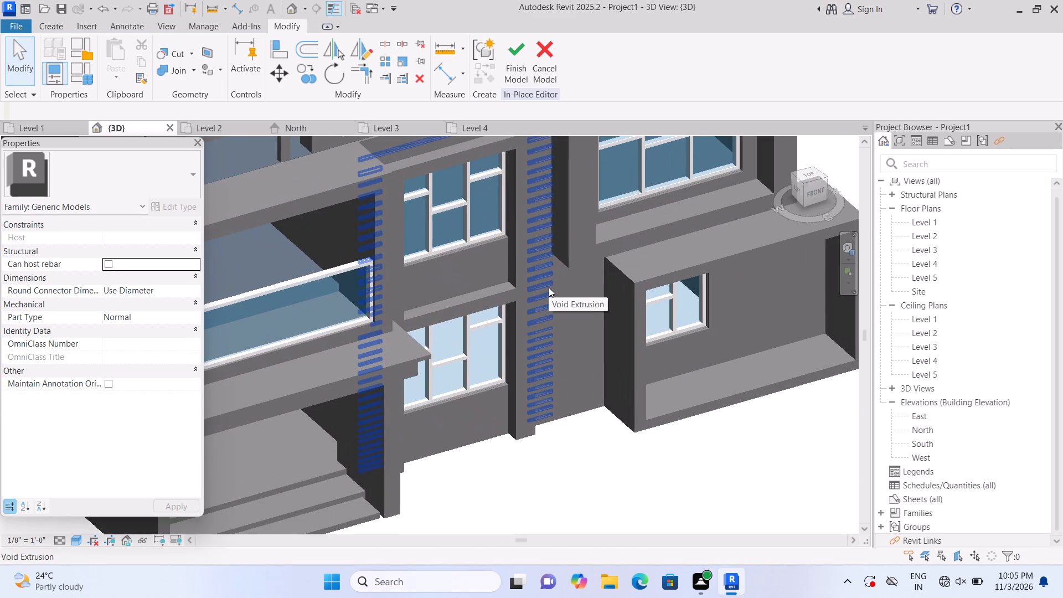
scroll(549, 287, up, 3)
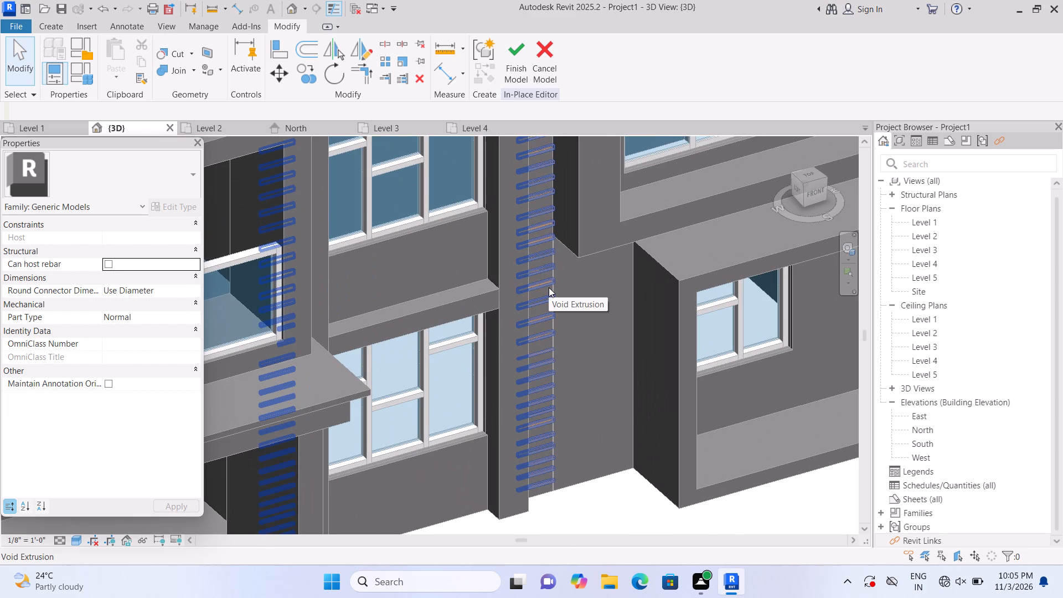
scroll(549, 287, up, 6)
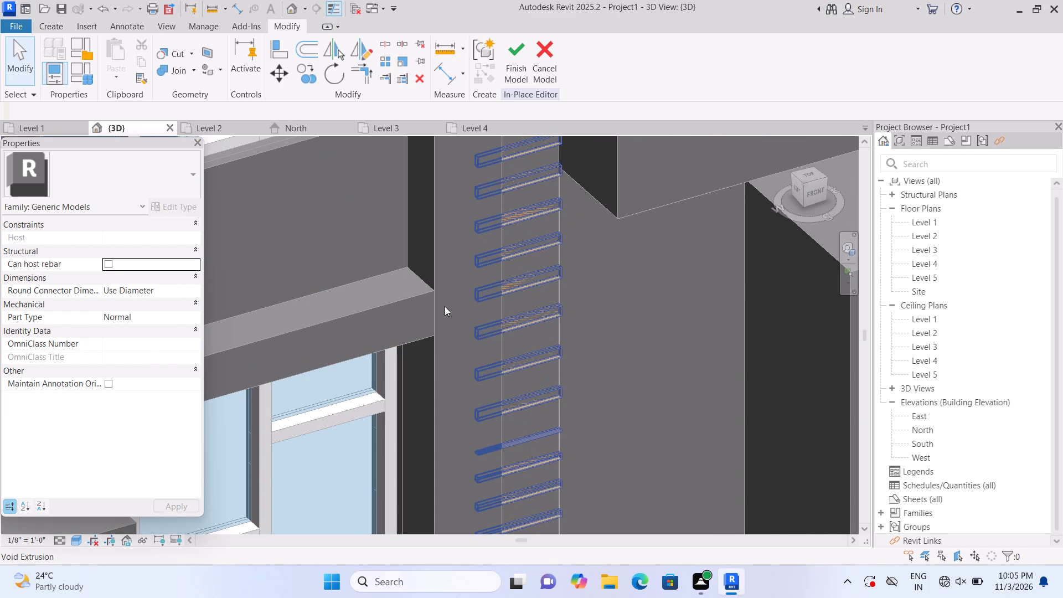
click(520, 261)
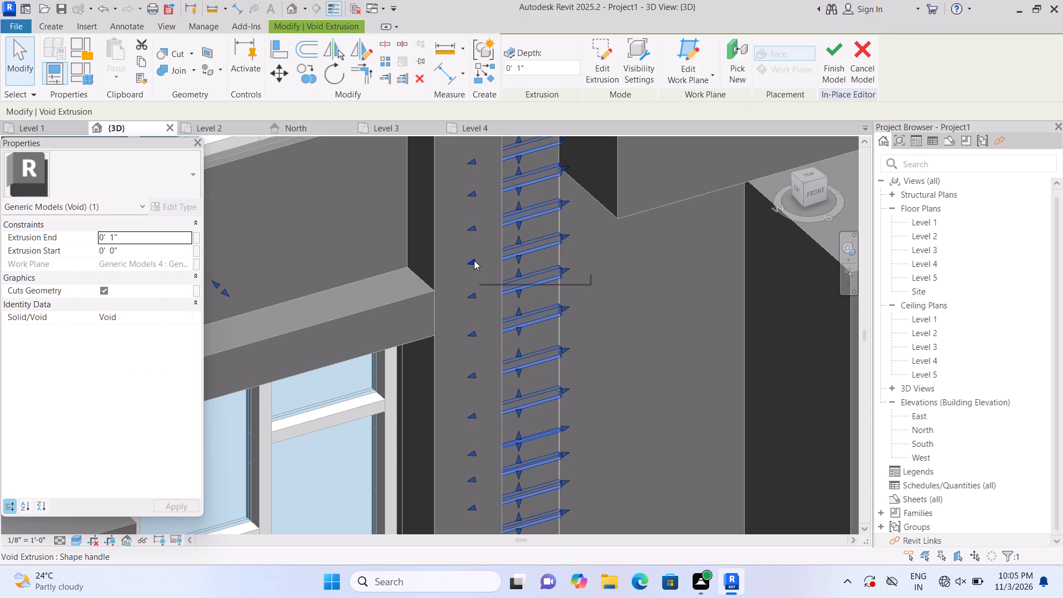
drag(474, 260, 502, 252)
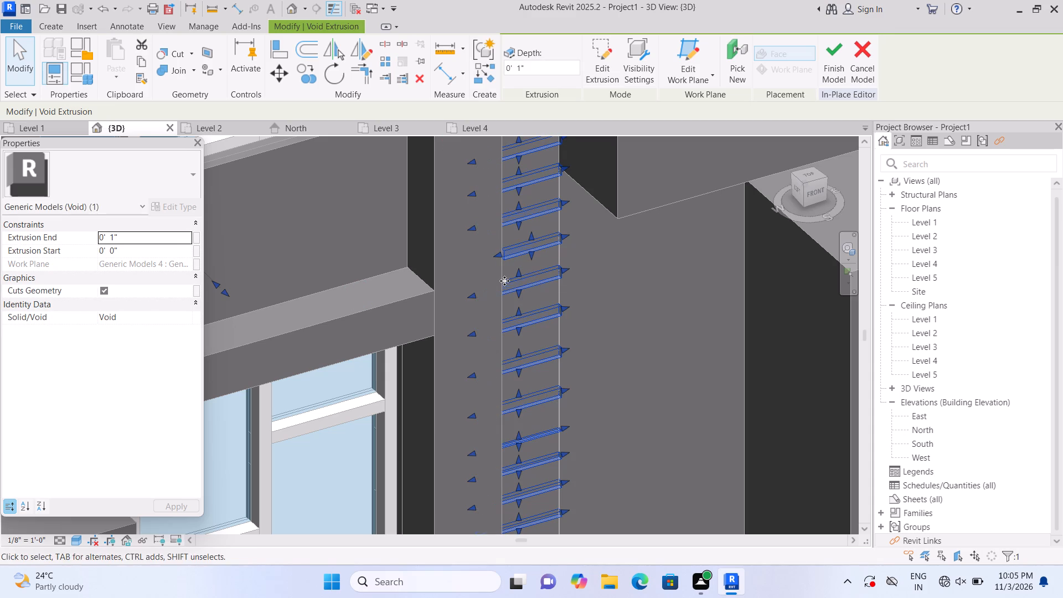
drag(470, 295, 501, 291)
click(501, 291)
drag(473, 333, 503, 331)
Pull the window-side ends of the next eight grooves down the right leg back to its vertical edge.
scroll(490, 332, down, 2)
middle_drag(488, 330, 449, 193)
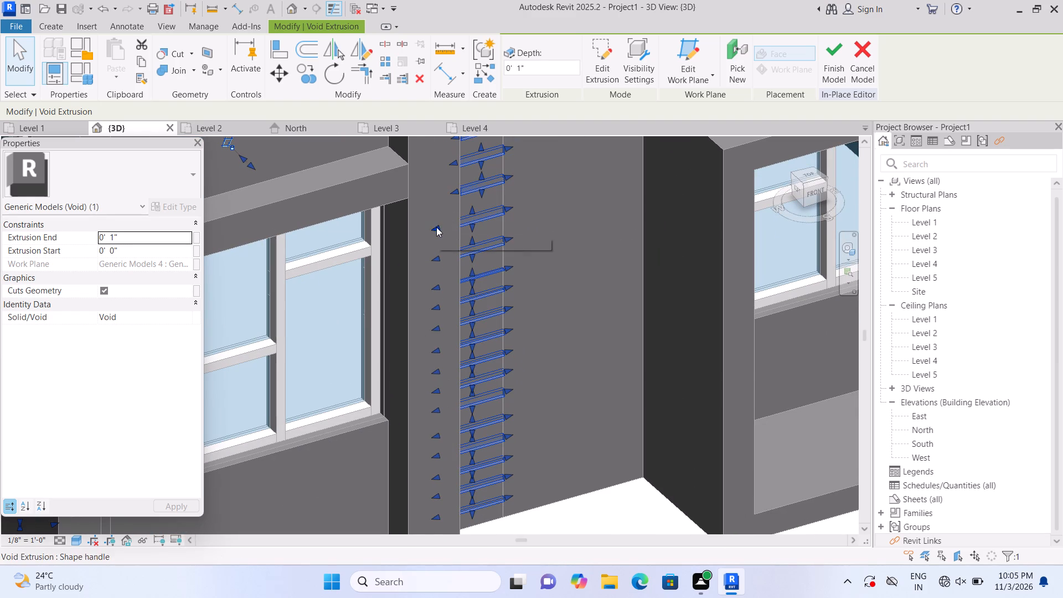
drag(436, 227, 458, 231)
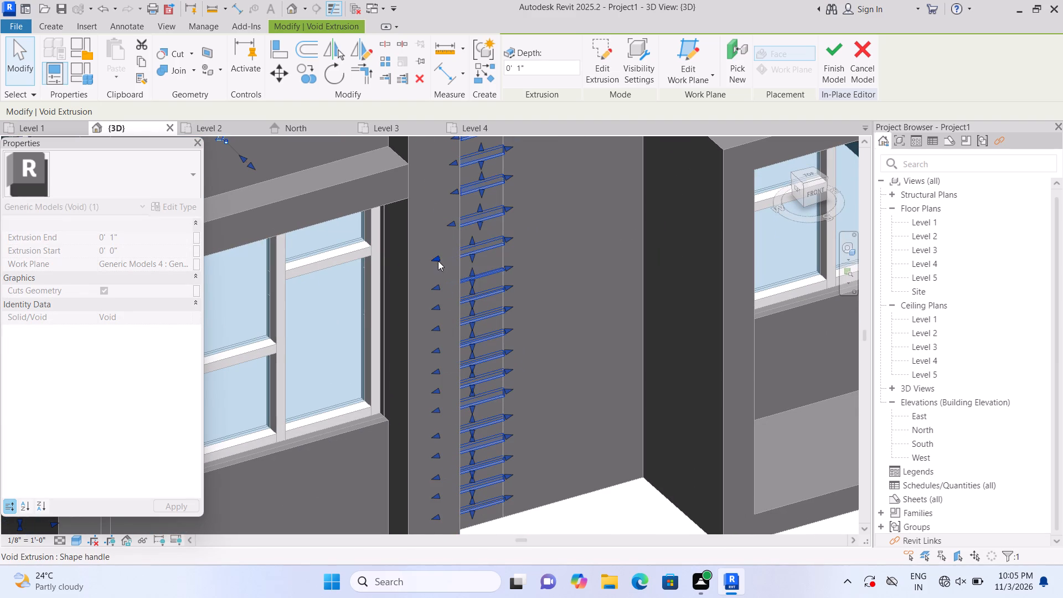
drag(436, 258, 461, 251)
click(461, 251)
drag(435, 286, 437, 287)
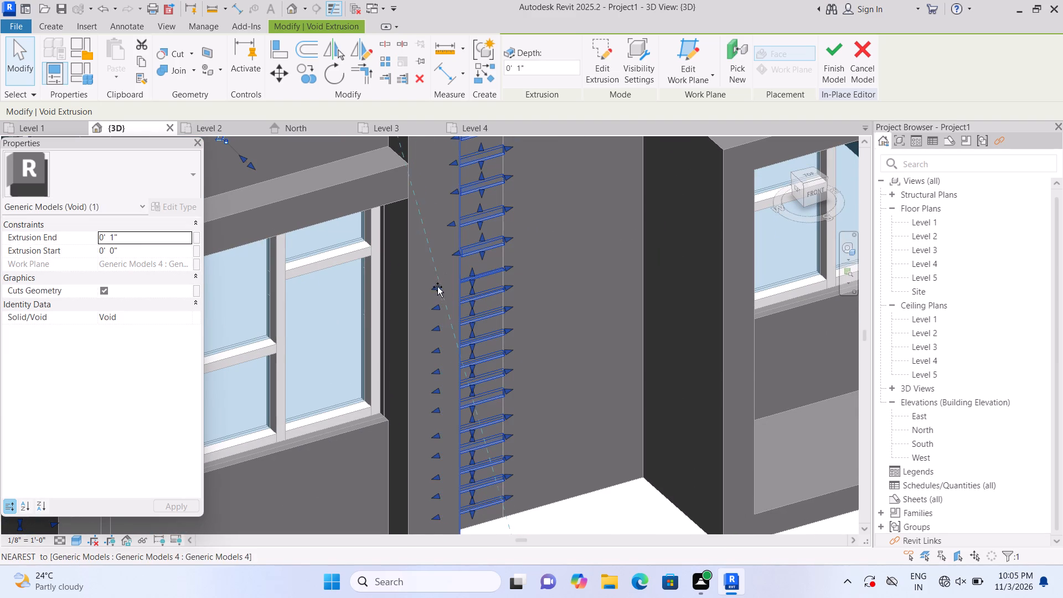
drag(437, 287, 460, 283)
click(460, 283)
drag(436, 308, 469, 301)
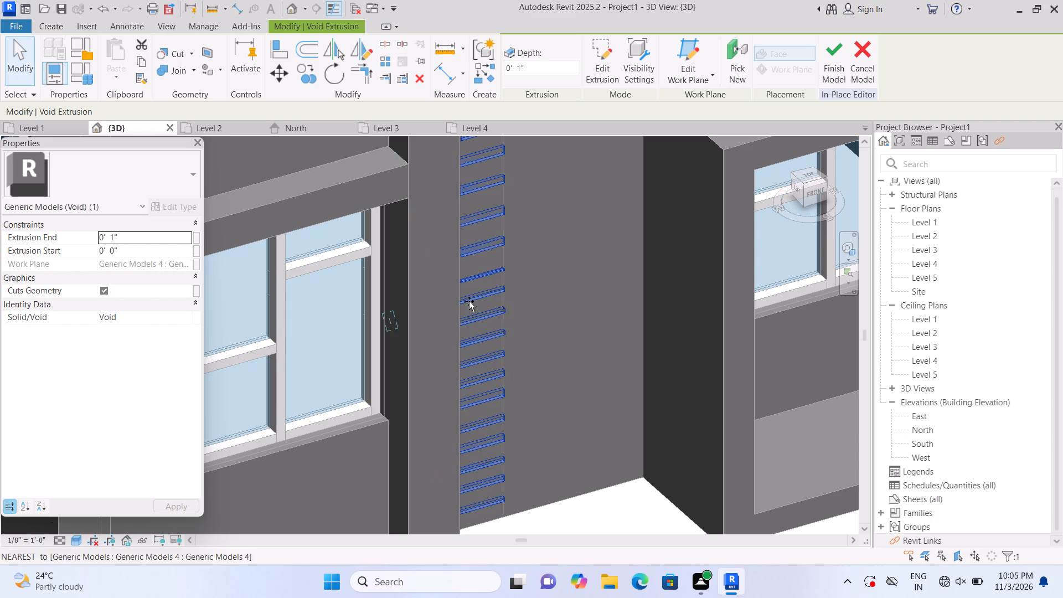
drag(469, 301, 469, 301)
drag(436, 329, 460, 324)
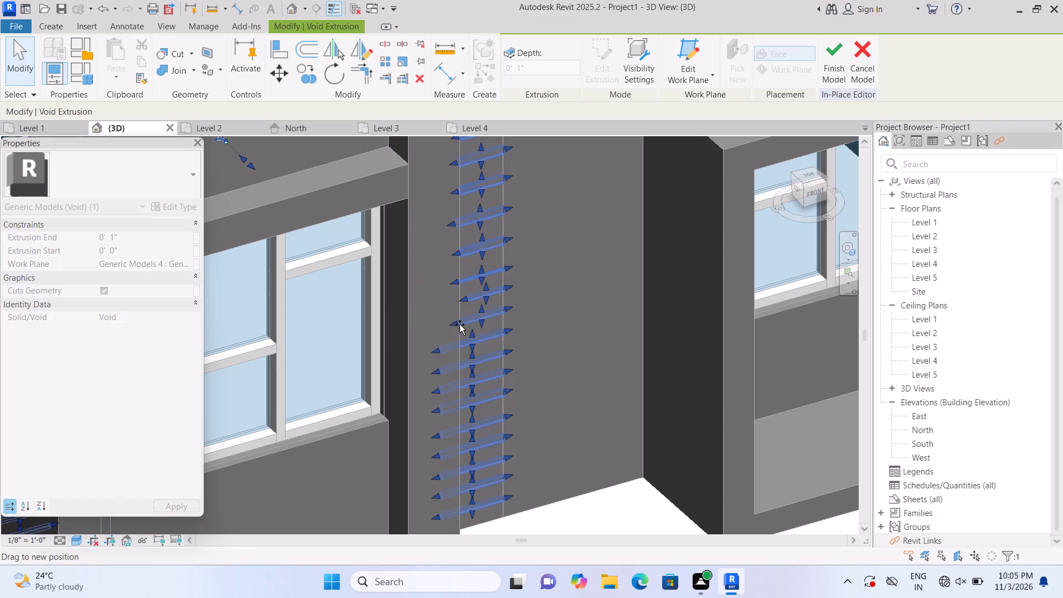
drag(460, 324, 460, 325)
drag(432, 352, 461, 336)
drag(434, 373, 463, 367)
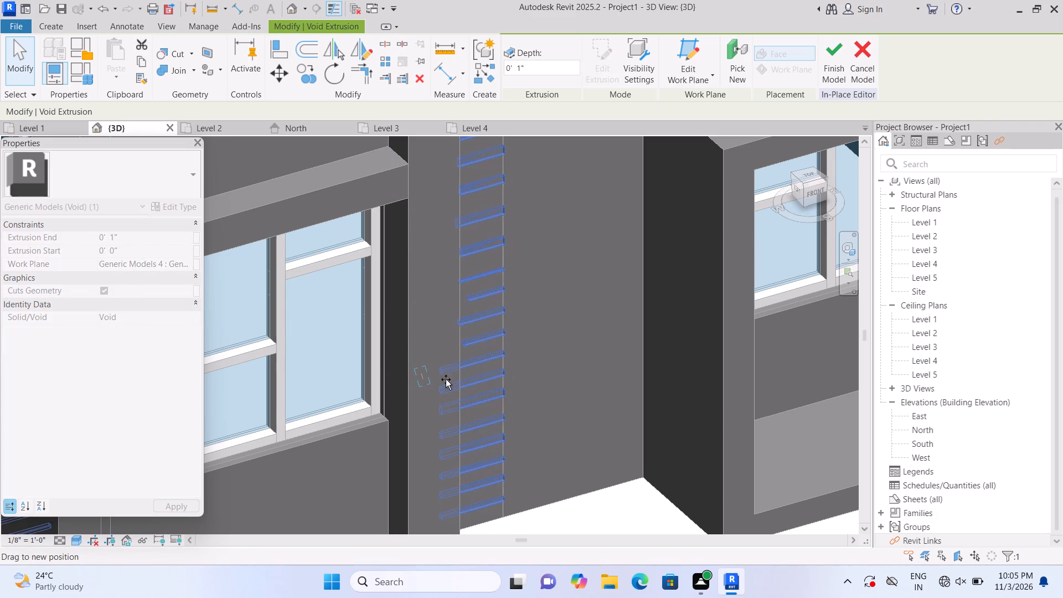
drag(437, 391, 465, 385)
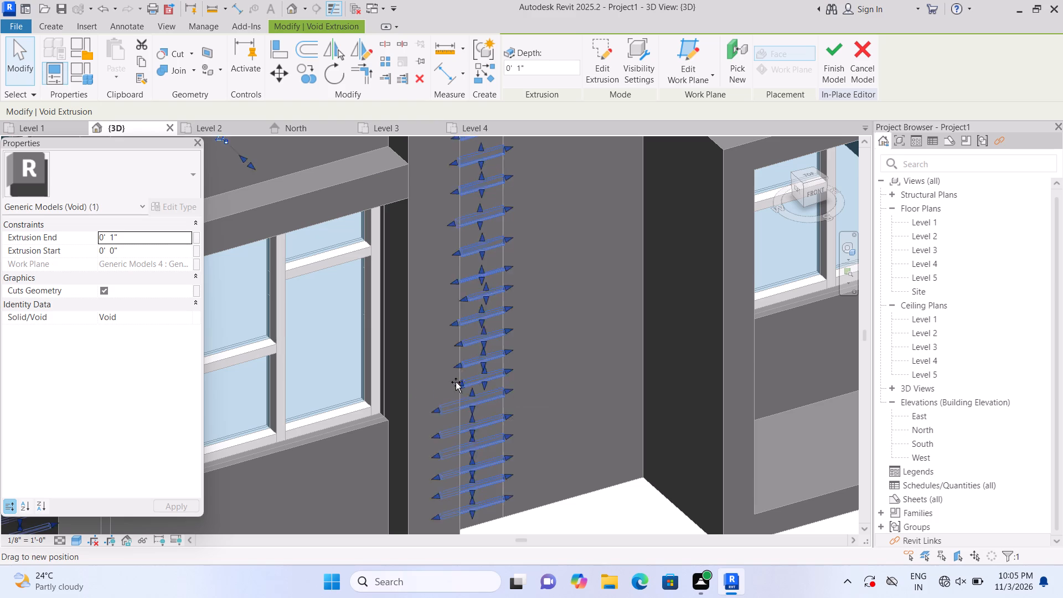
Delete the void extrusion that holds all the grooves around the central front windows.
scroll(446, 370, down, 6)
middle_drag(363, 409, 362, 390)
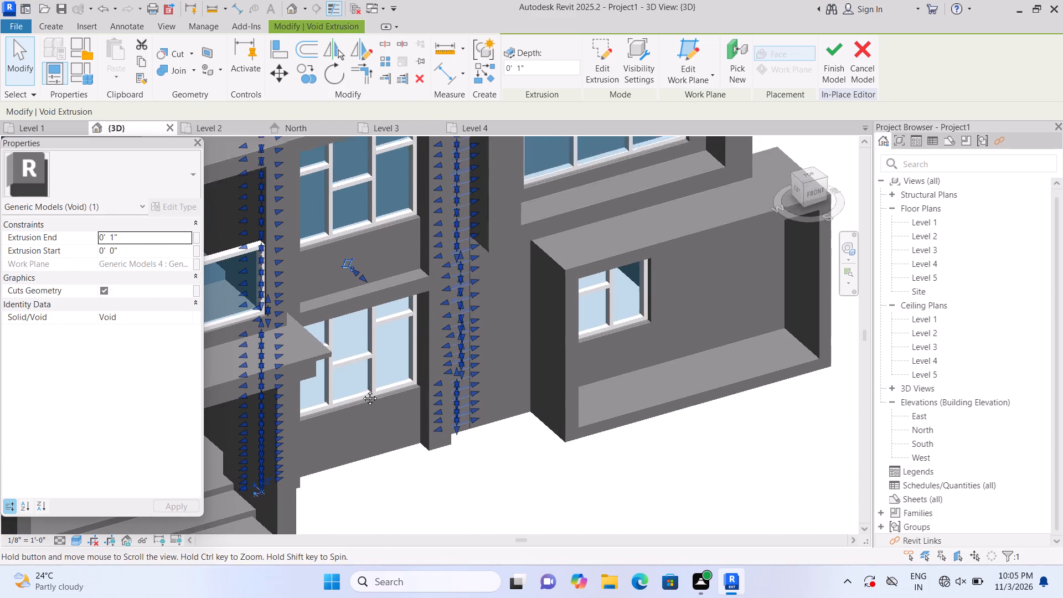
middle_drag(362, 390, 365, 332)
scroll(259, 414, up, 8)
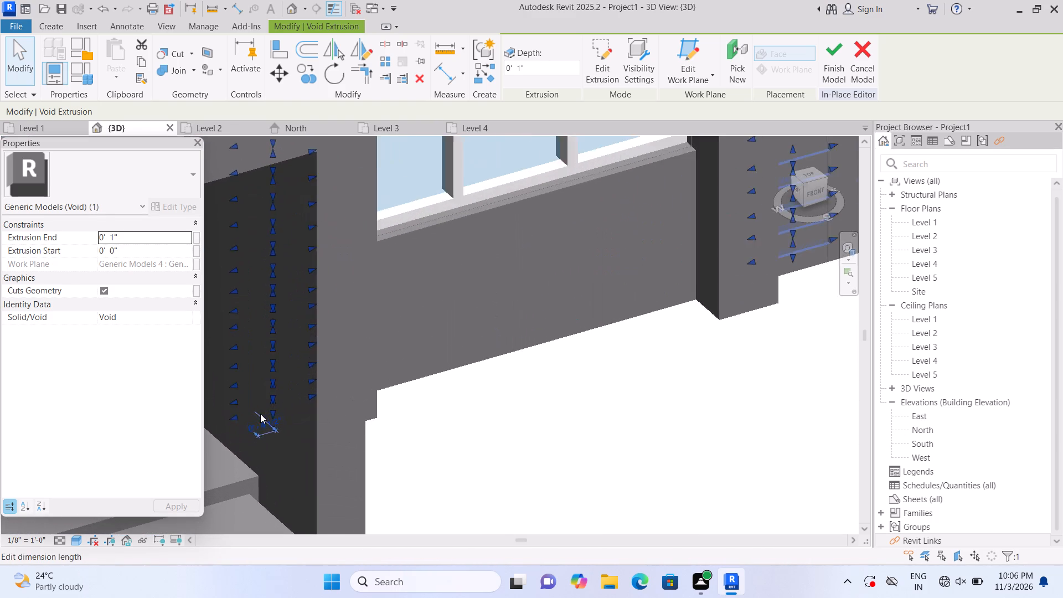
scroll(260, 414, up, 2)
scroll(261, 414, down, 15)
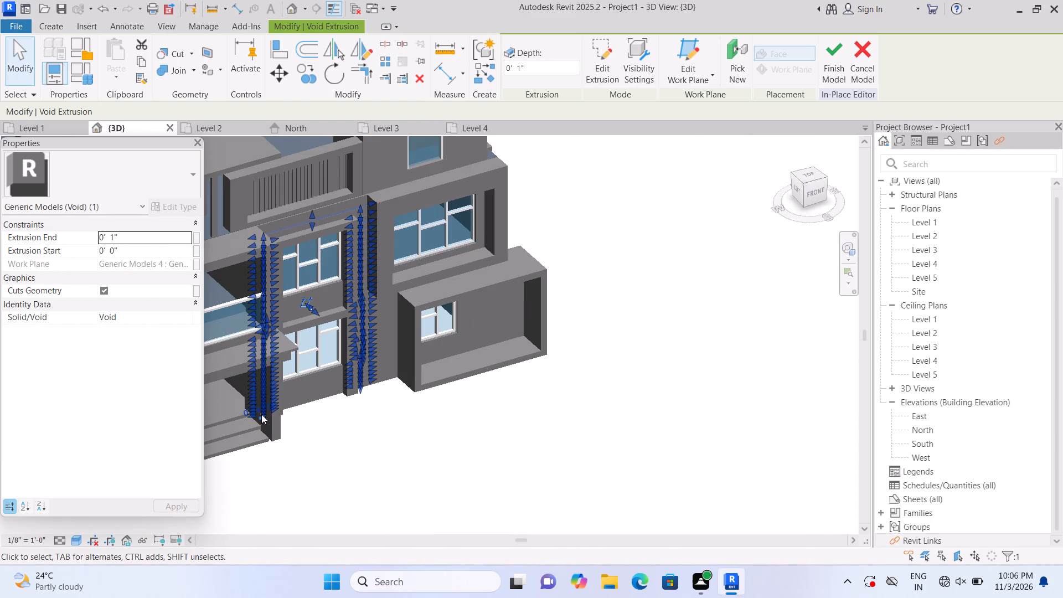
key(Delete)
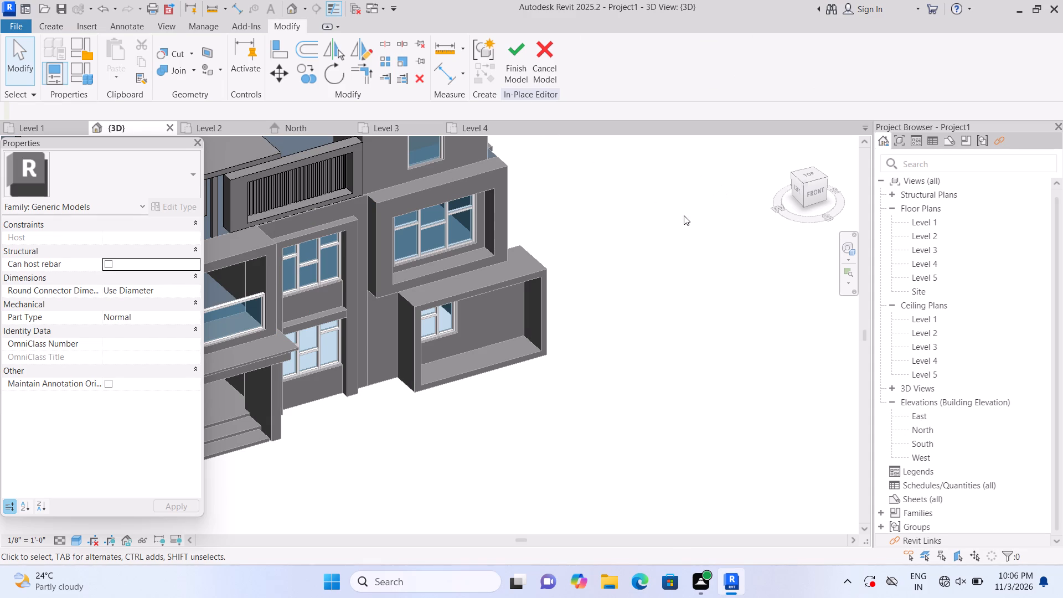
Examine the ungrooved frame around the central front windows and the neighbouring wall surfaces in 3D.
shift+middle_drag(684, 216, 638, 251)
shift+middle_drag(638, 251, 629, 255)
middle_drag(292, 326, 736, 317)
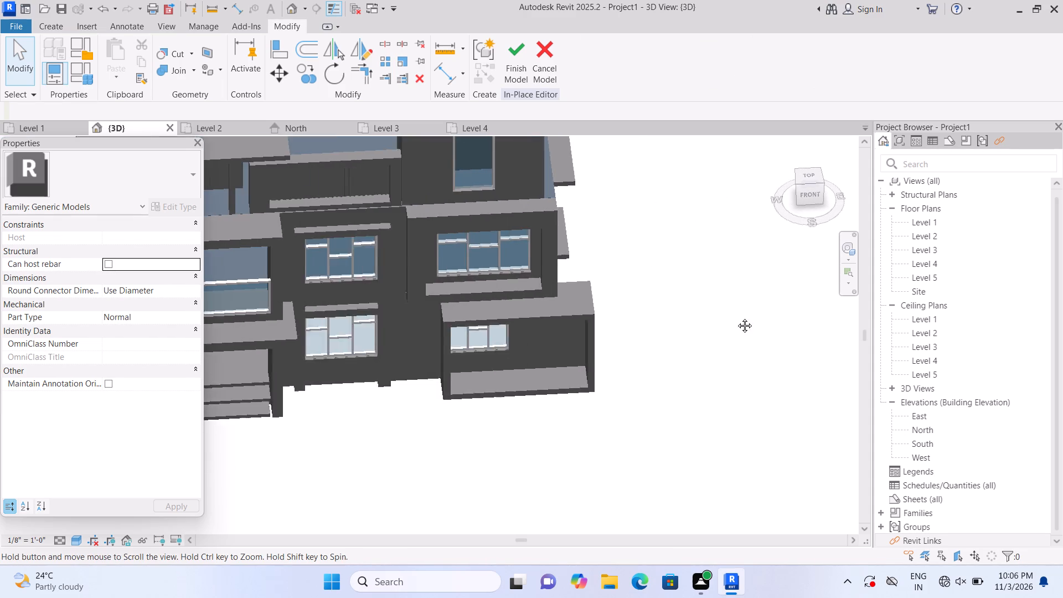
middle_drag(736, 317, 764, 317)
shift+middle_drag(749, 333, 722, 339)
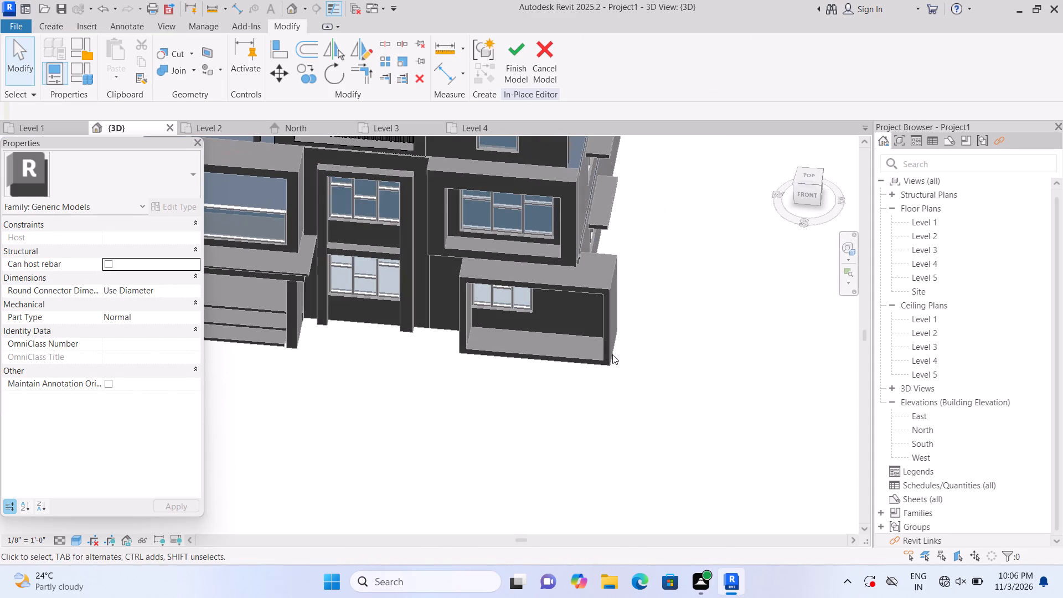
scroll(27, 468, up, 1)
scroll(228, 302, up, 1)
scroll(299, 242, up, 3)
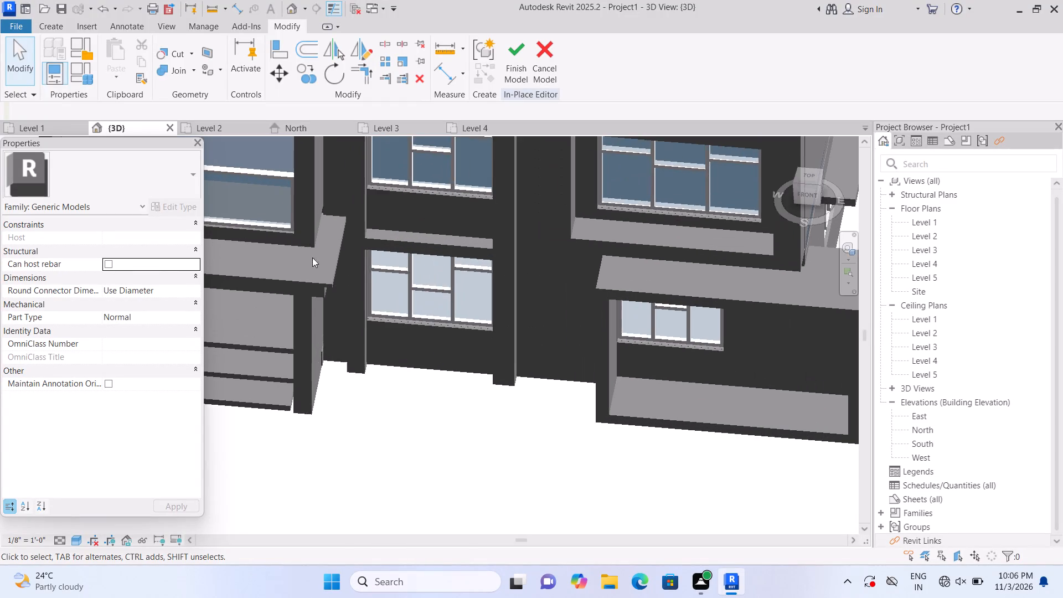
scroll(343, 300, up, 2)
middle_drag(342, 300, 319, 350)
scroll(316, 352, down, 2)
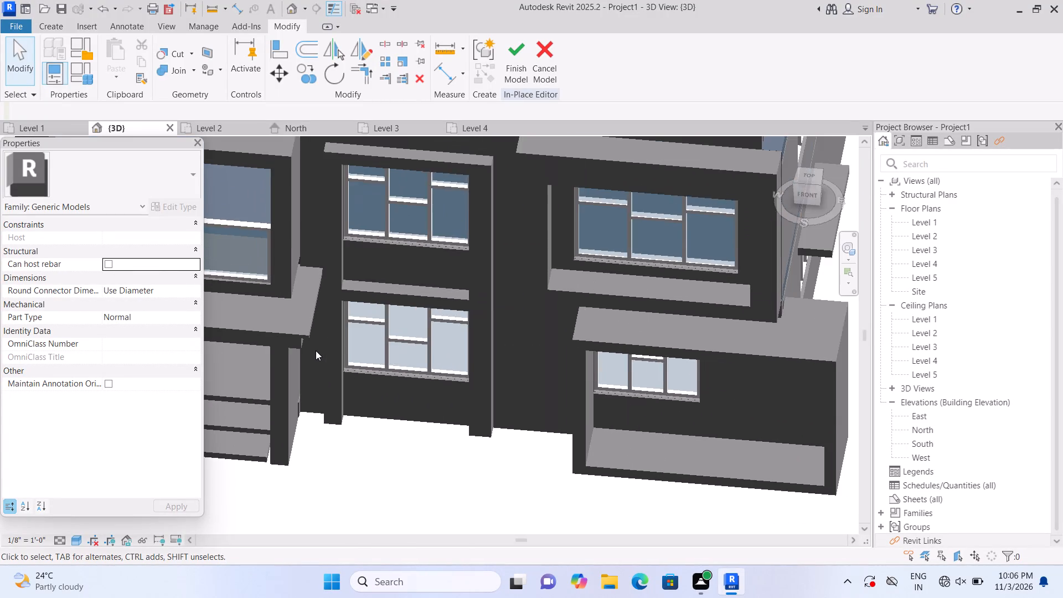
scroll(316, 350, down, 2)
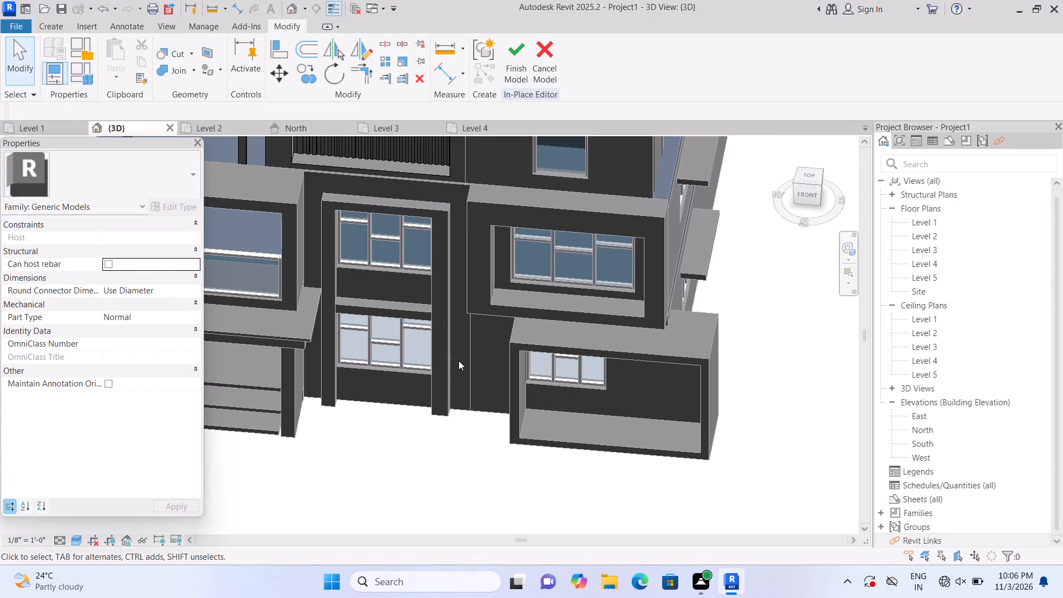
scroll(458, 360, up, 4)
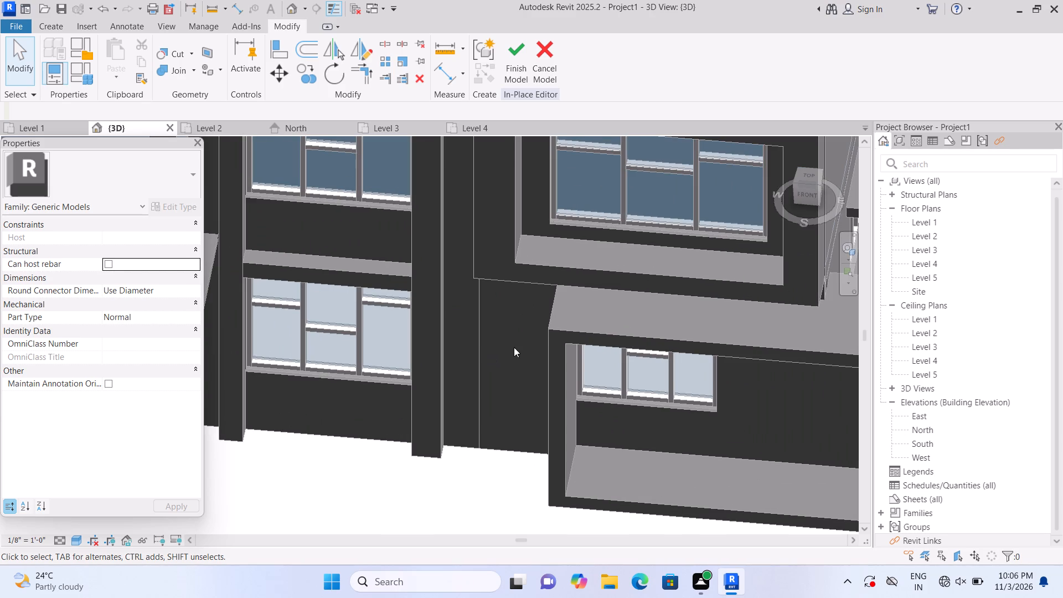
Finish the in-place model in the front view and dismiss the save reminder without saving the project.
click(811, 199)
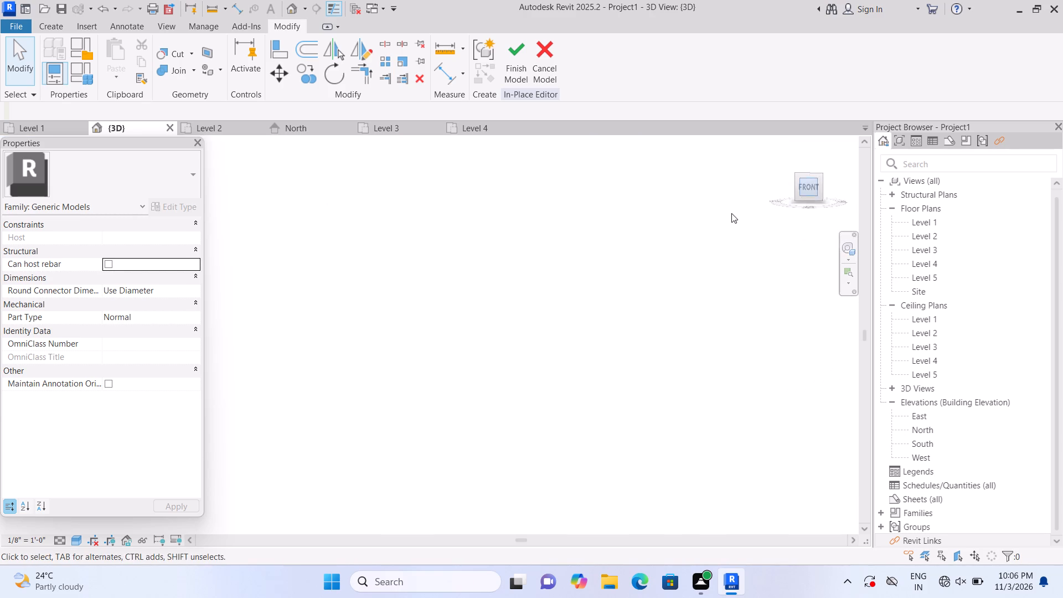
scroll(369, 346, up, 10)
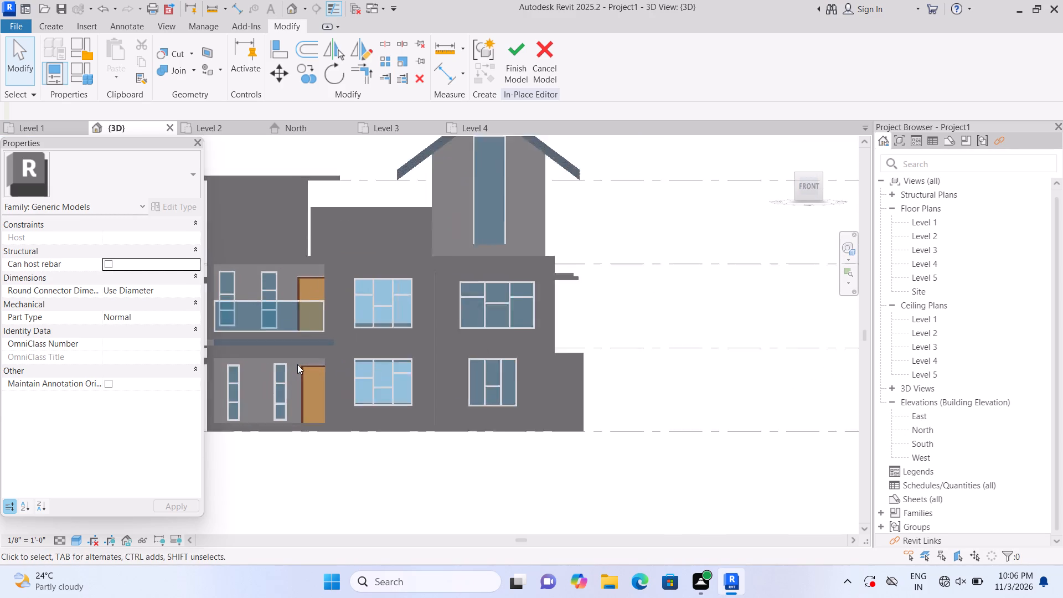
scroll(297, 364, up, 5)
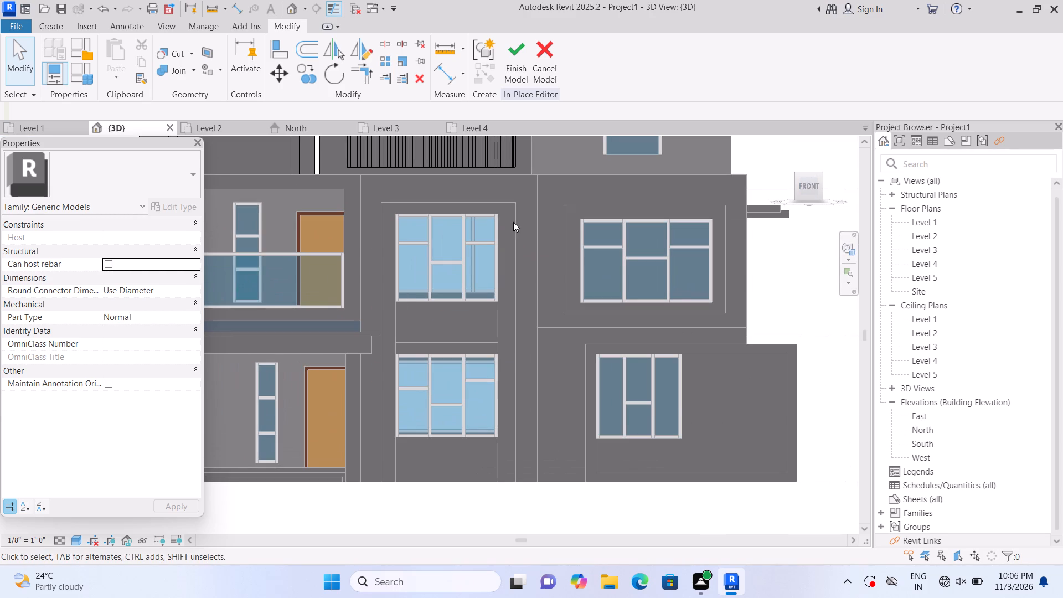
click(511, 79)
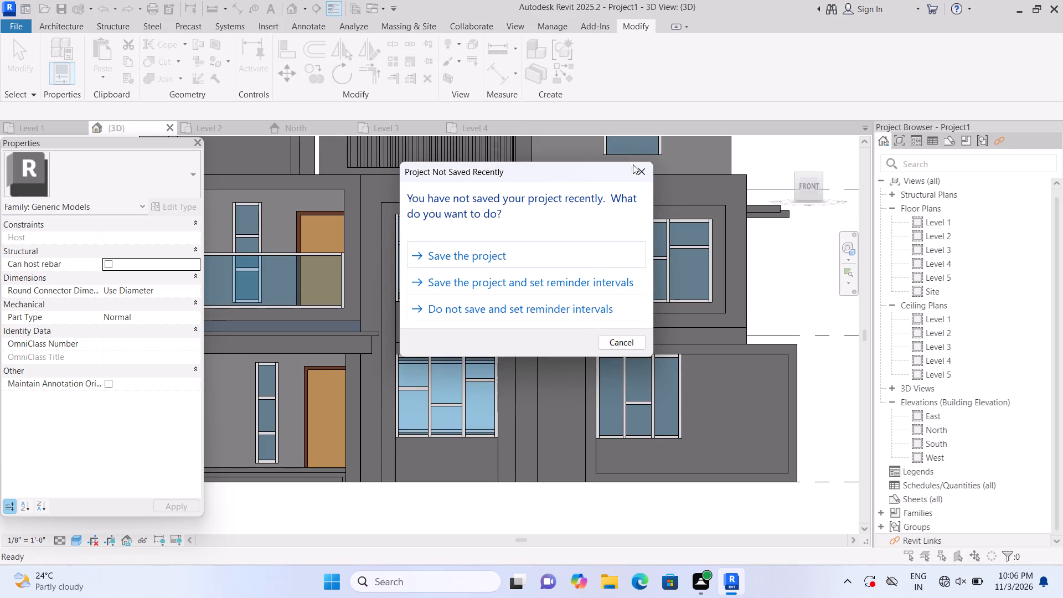
click(639, 172)
Reopen the front in-place model for editing and set the narrow ground-floor panel's extrusion end to 4", beside the central window frame.
double_click(571, 339)
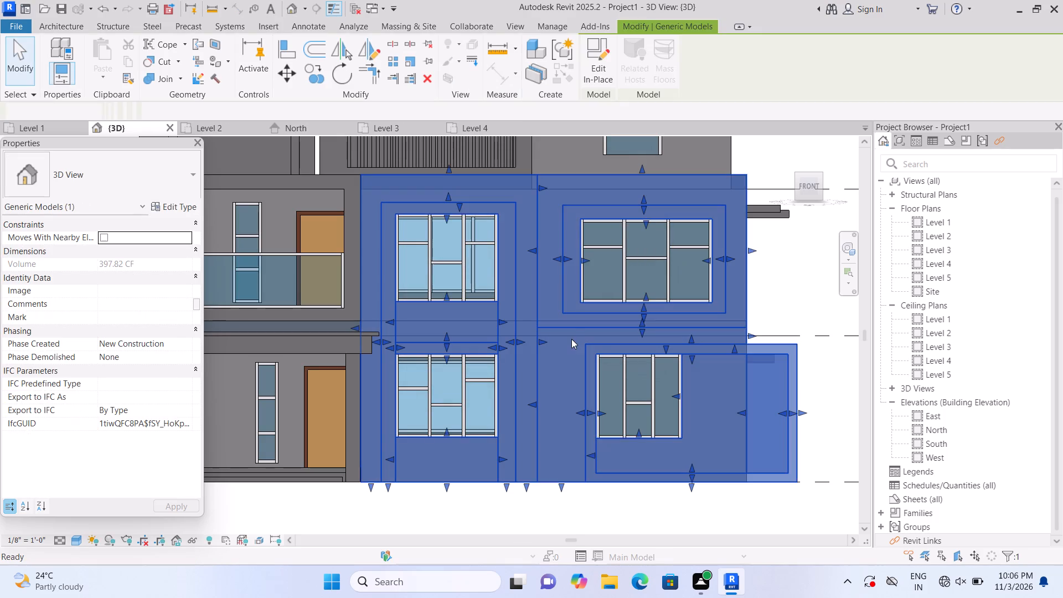
click(555, 399)
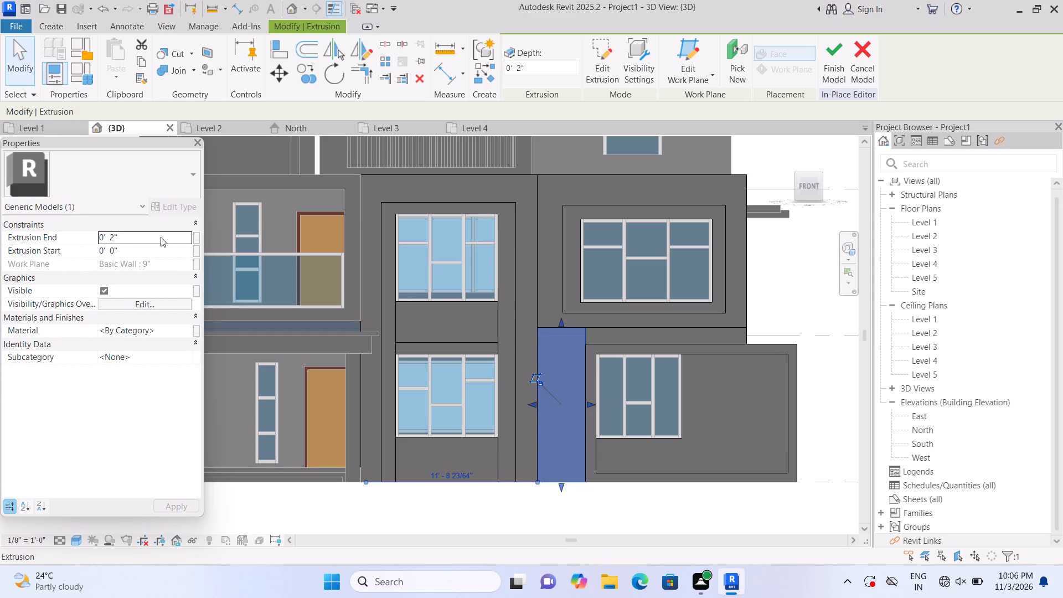
click(161, 237)
key(BackSpace)
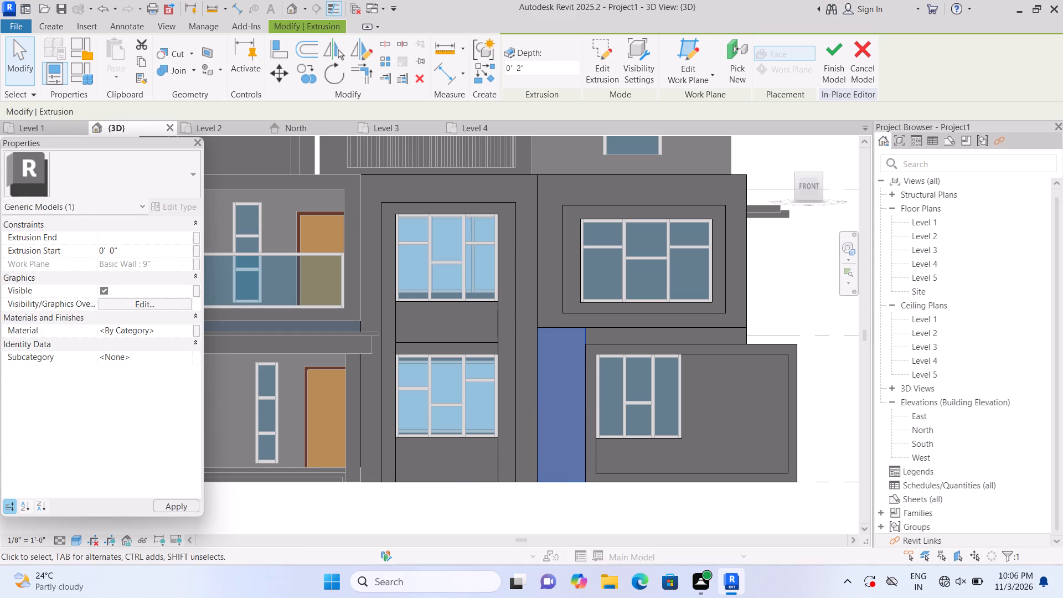
text(4")
key(Return)
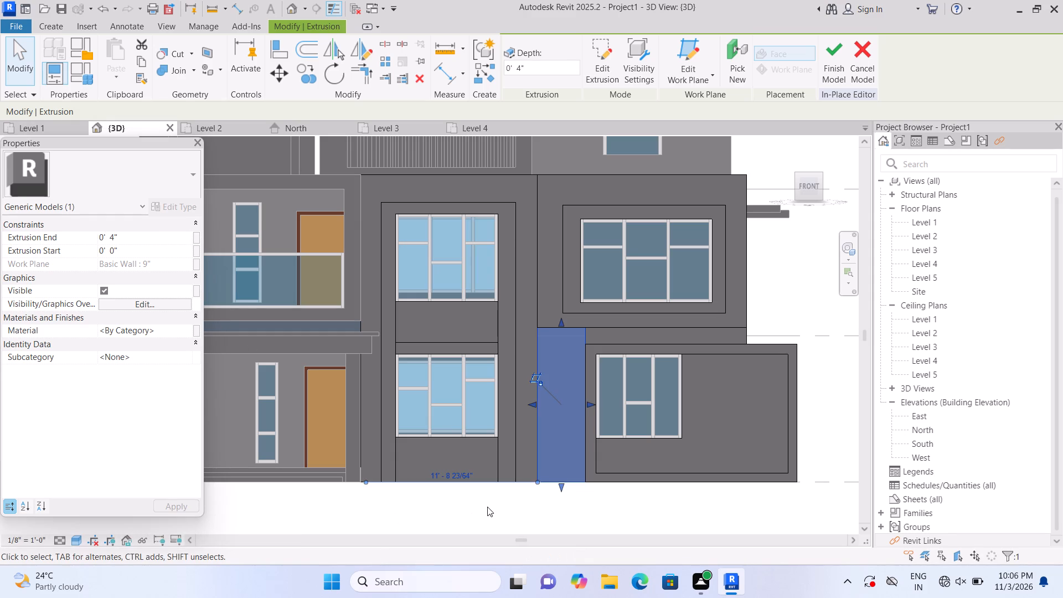
click(485, 501)
Set the extrusion end to 4" for the horizontal strip between the upper and lower right-hand window boxes.
click(687, 338)
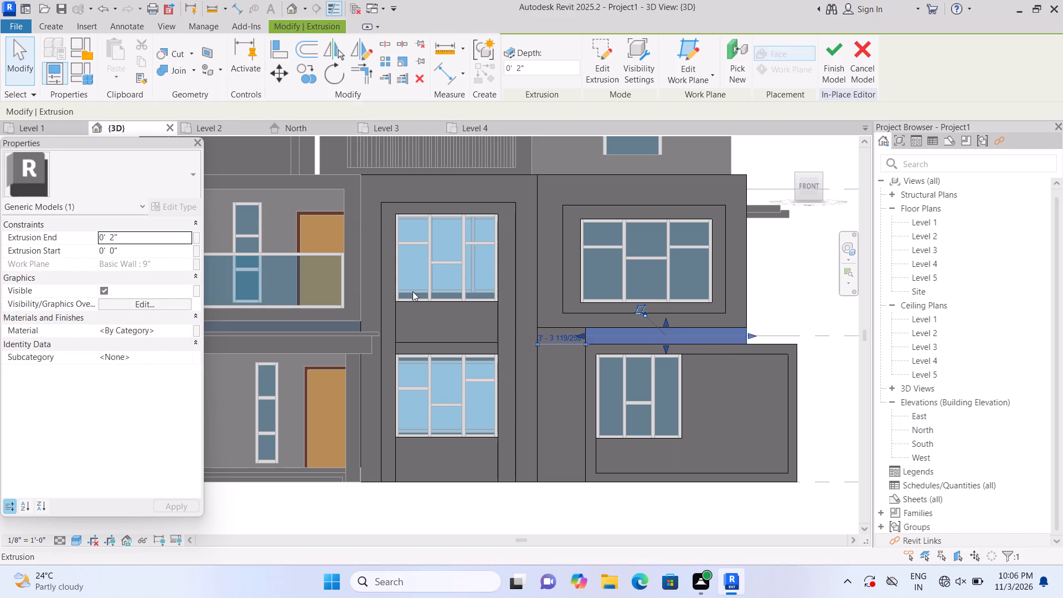
click(147, 239)
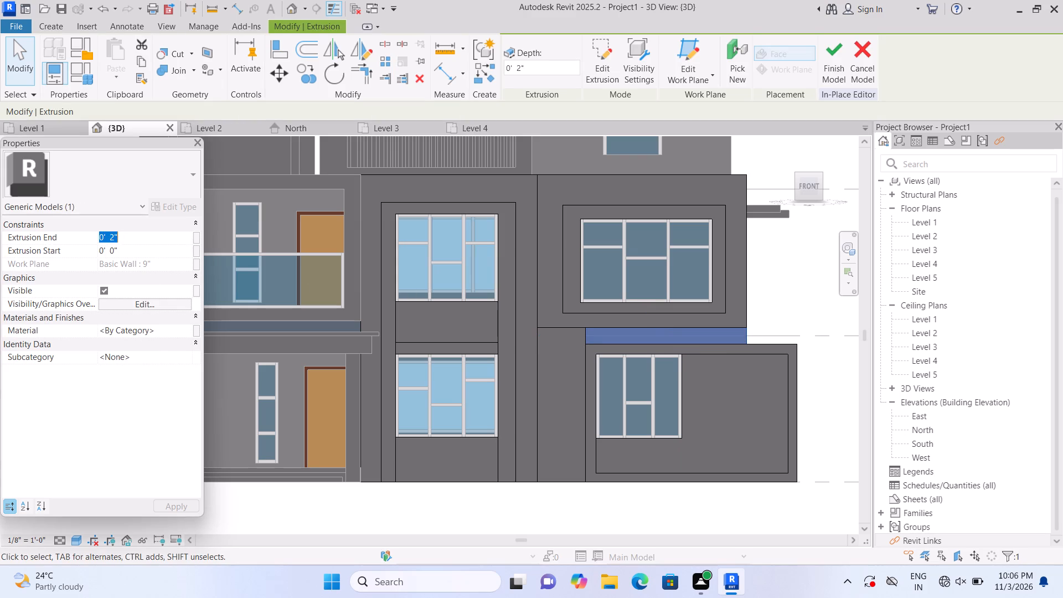
key(BackSpace)
text(4")
key(Return)
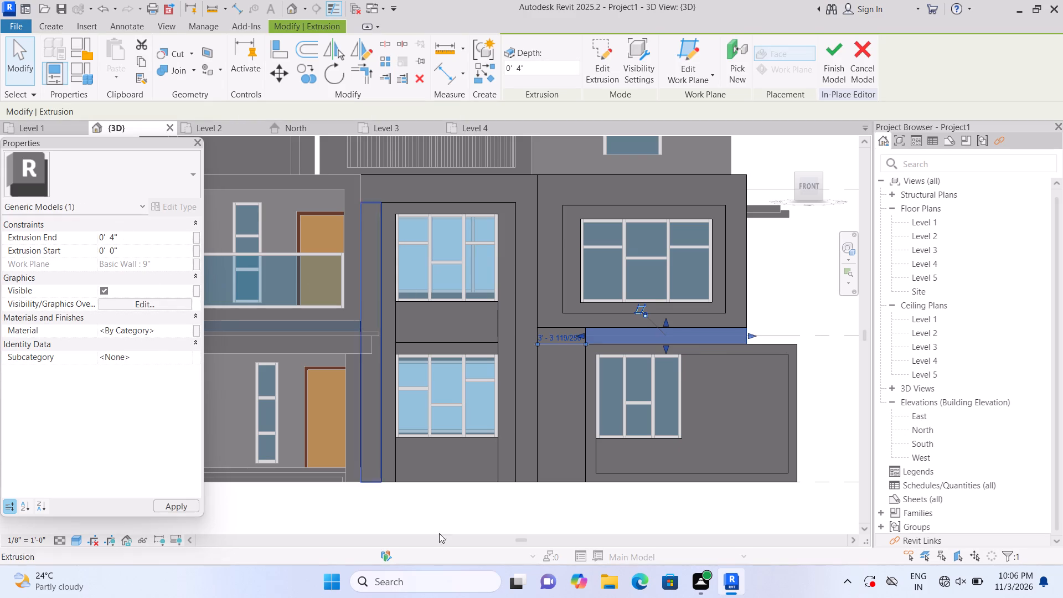
click(456, 520)
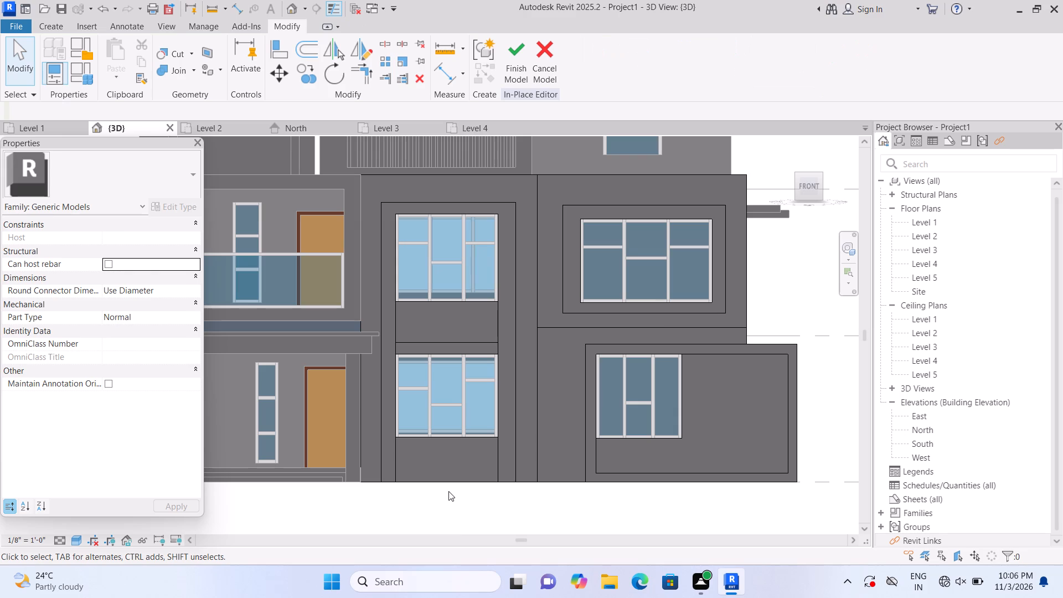
Start a void extrusion on the central window frame's front face and sketch a thin rectangle about 12' long across the frame's top band.
click(53, 29)
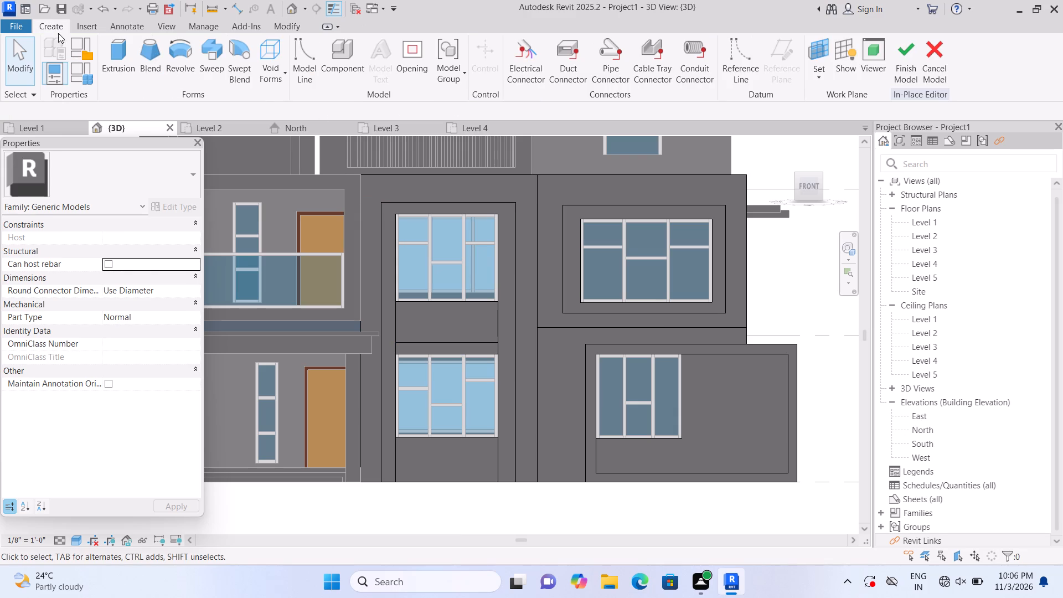
click(282, 73)
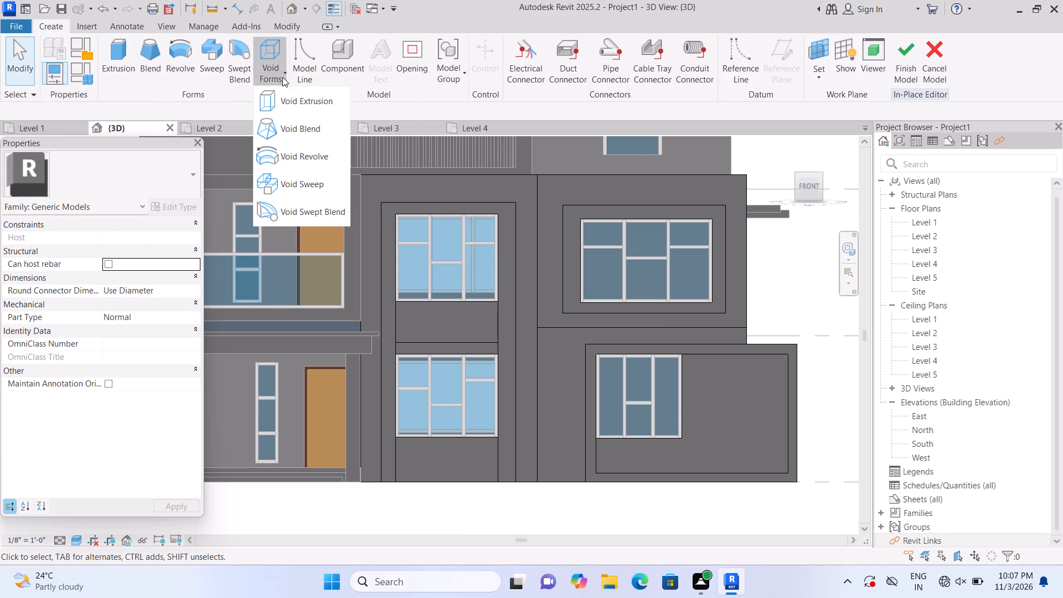
click(288, 95)
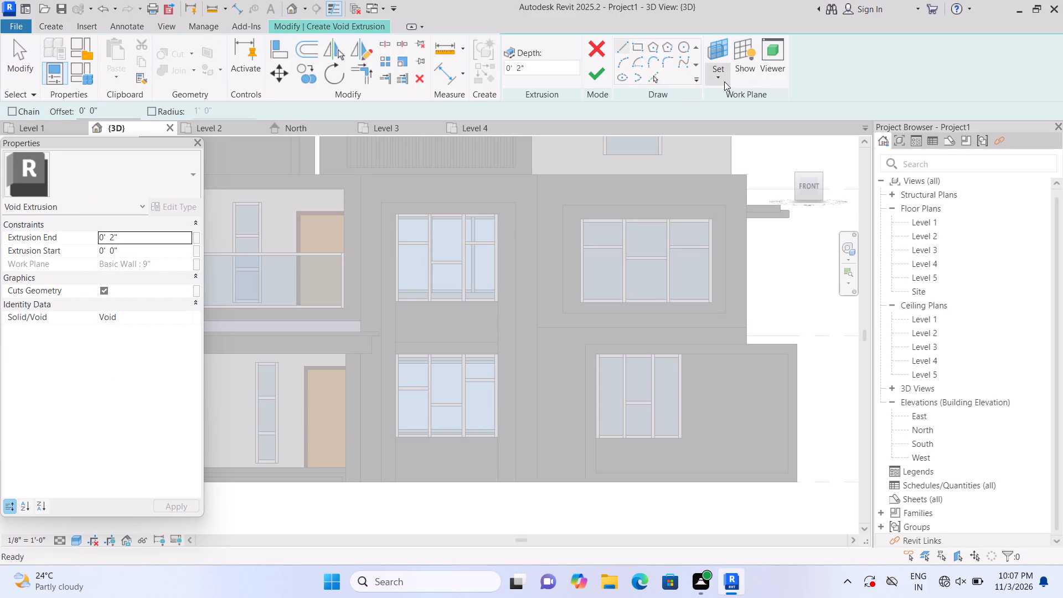
click(724, 81)
click(728, 123)
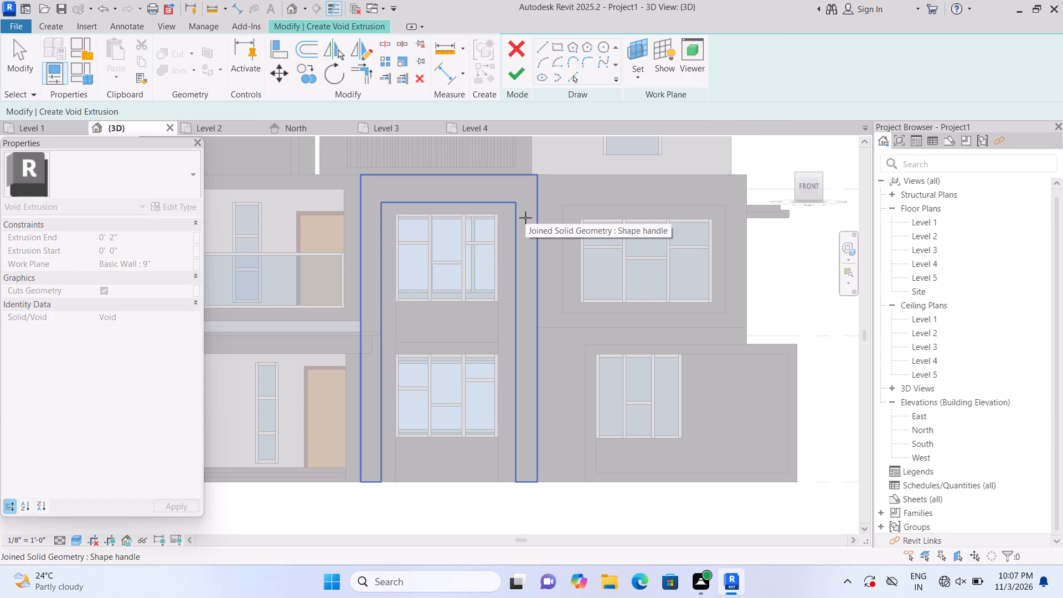
click(525, 218)
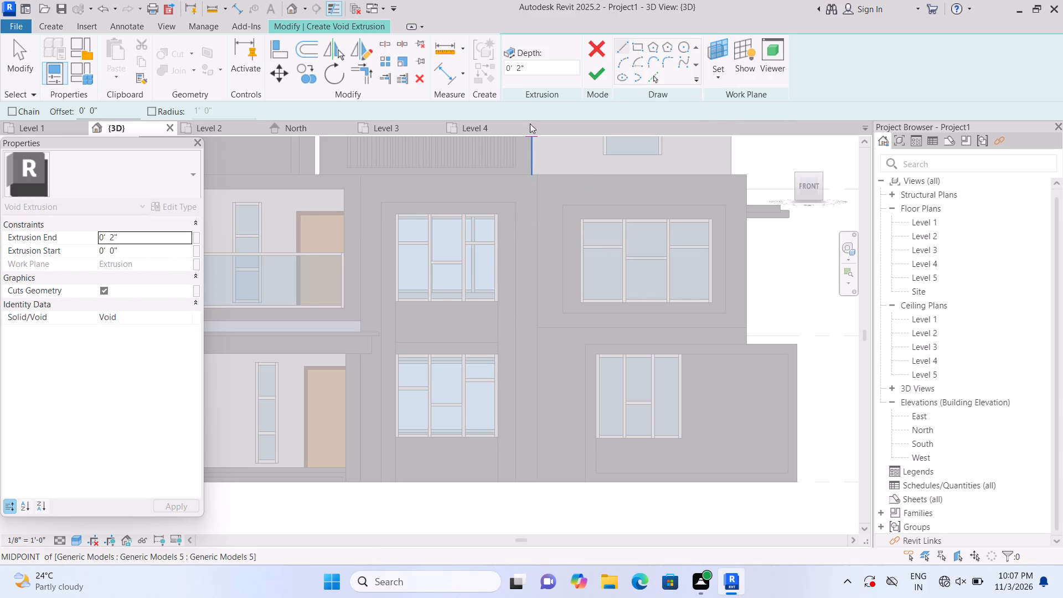
click(641, 40)
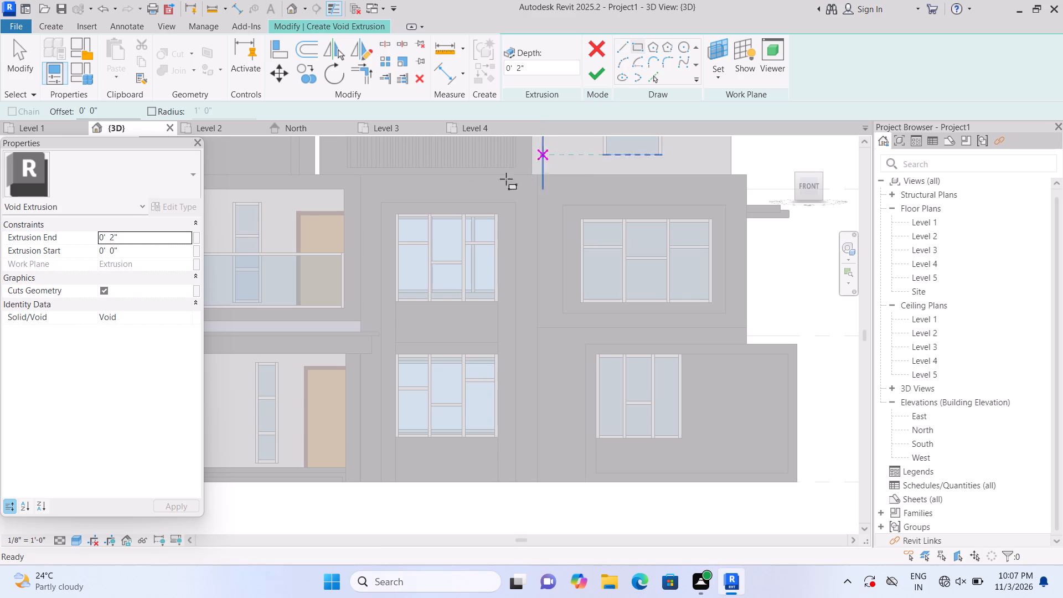
scroll(427, 188, up, 2)
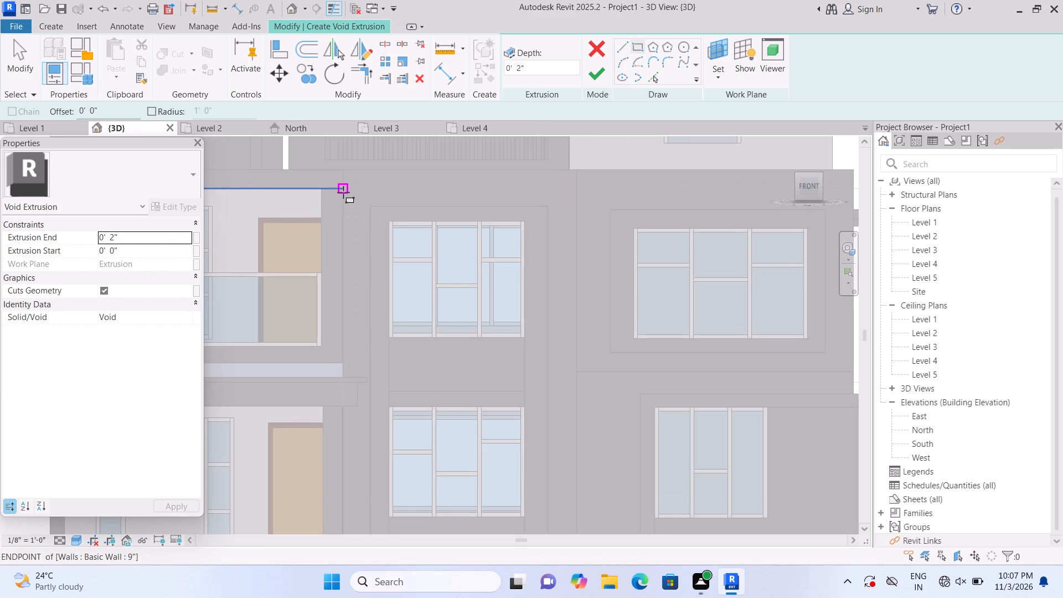
click(343, 192)
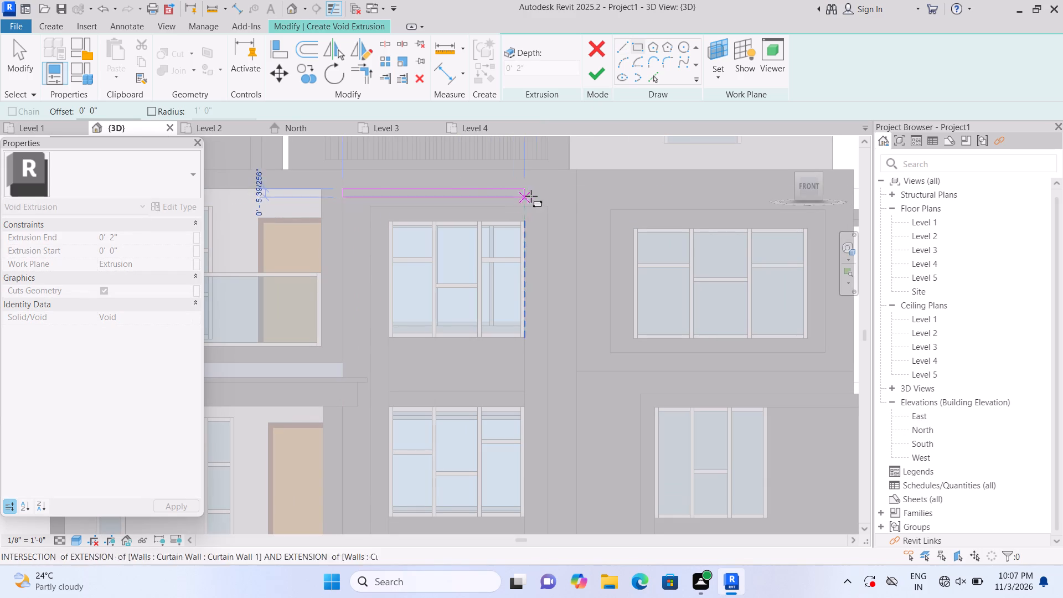
scroll(554, 197, up, 3)
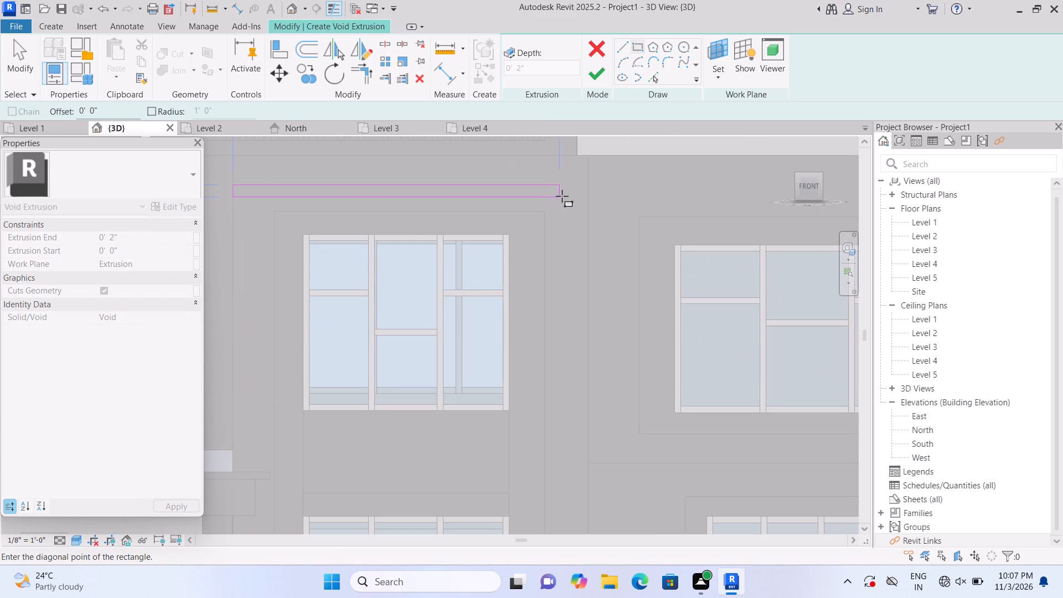
click(584, 193)
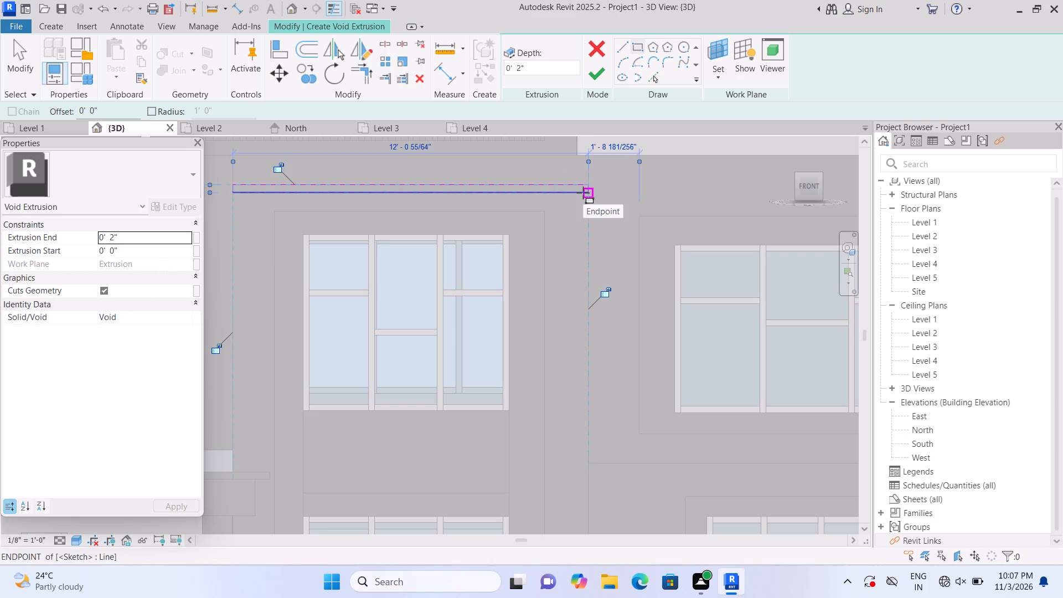
key(Escape)
Sketch a thin rectangle across each frame leg, level with the inner opening's top corners, and finish the void extrusion.
scroll(597, 219, down, 1)
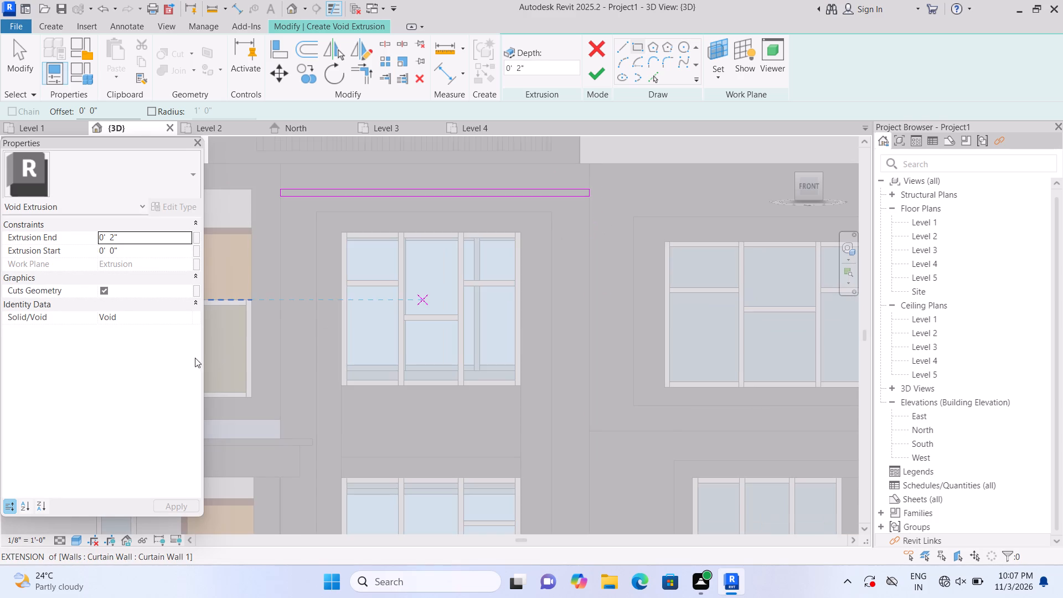
scroll(245, 249, up, 2)
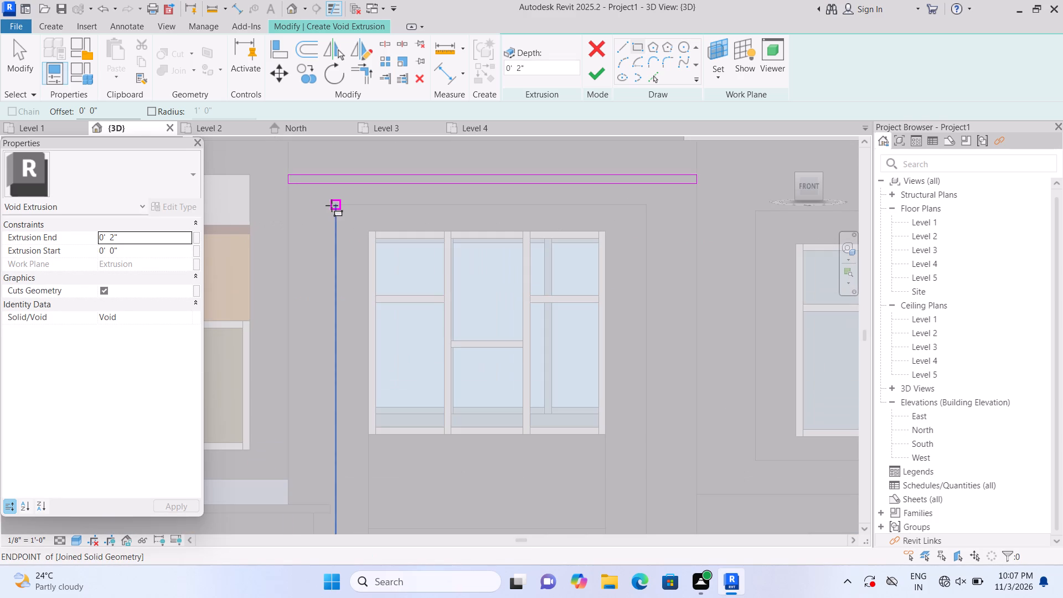
click(332, 205)
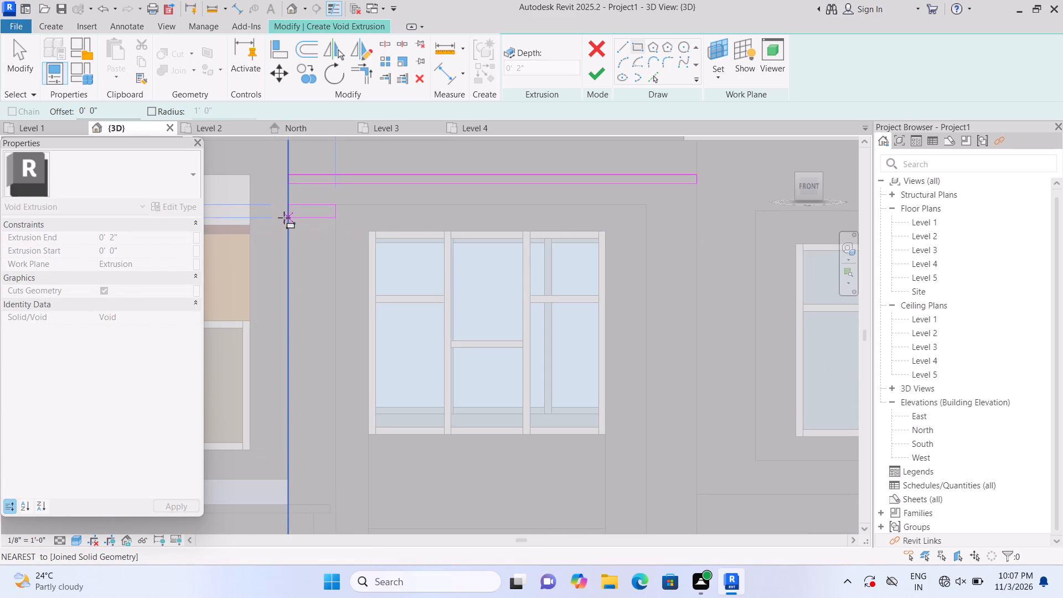
click(283, 213)
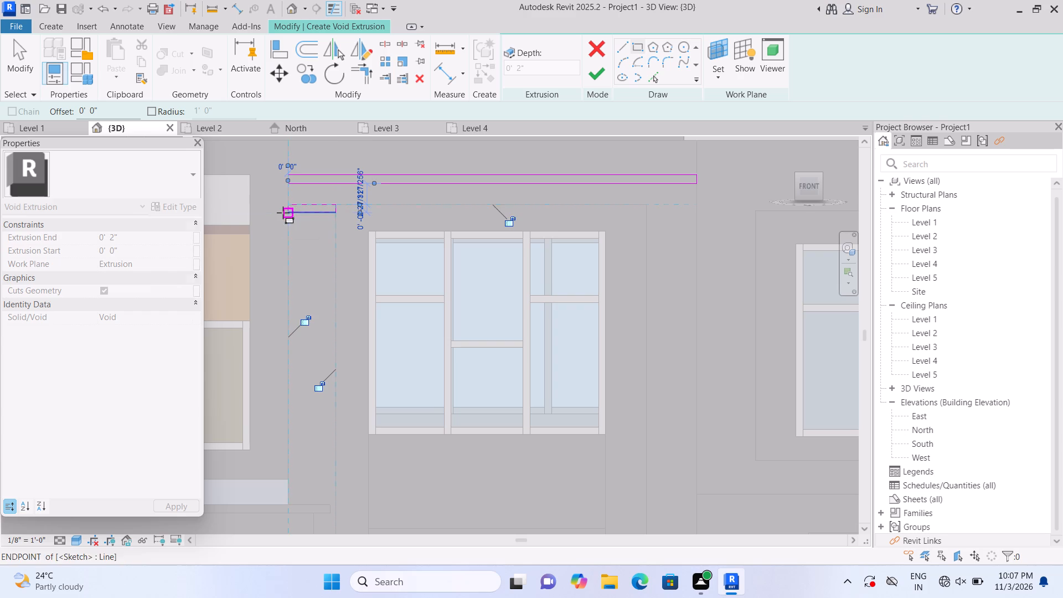
click(647, 203)
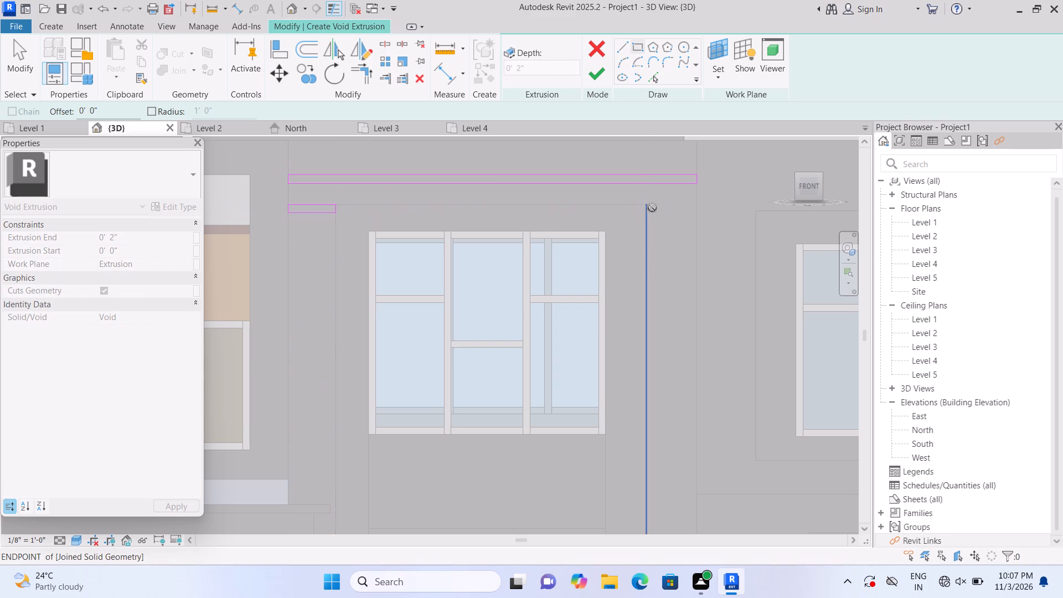
click(696, 213)
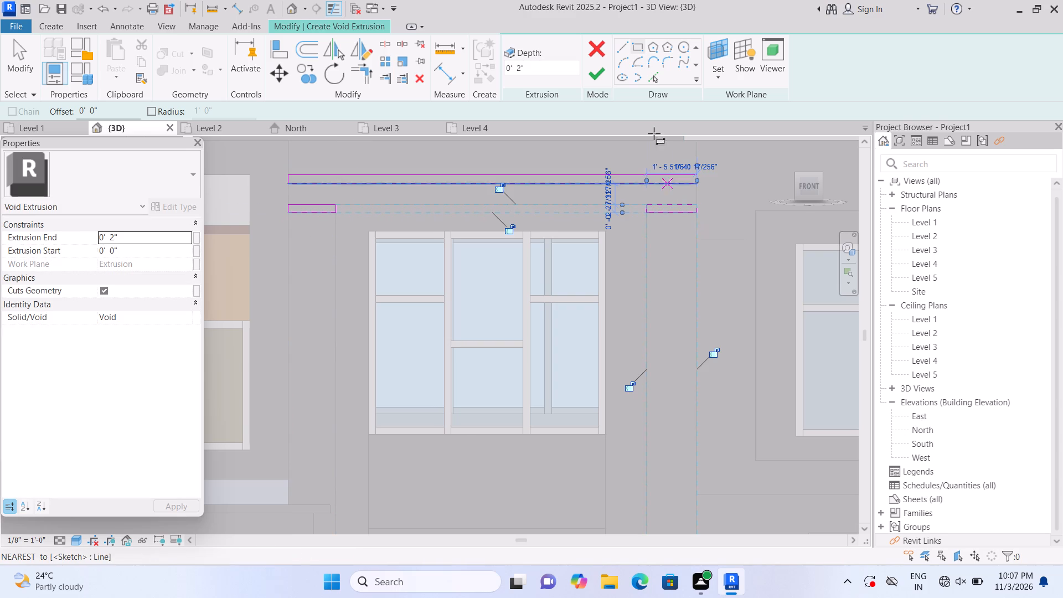
click(606, 76)
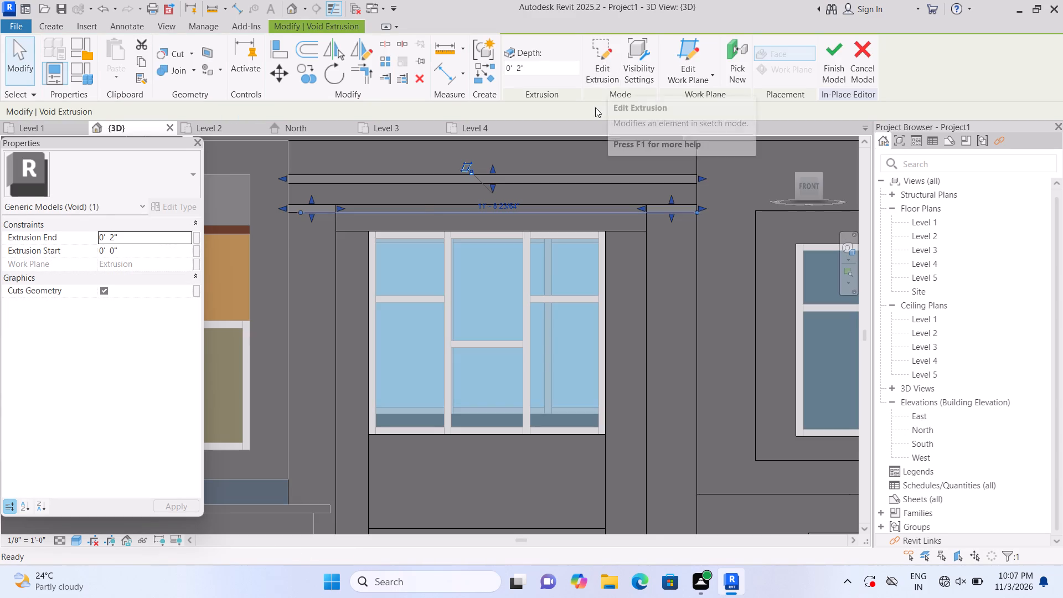
Set the new groove void's extrusion end to 1".
click(156, 240)
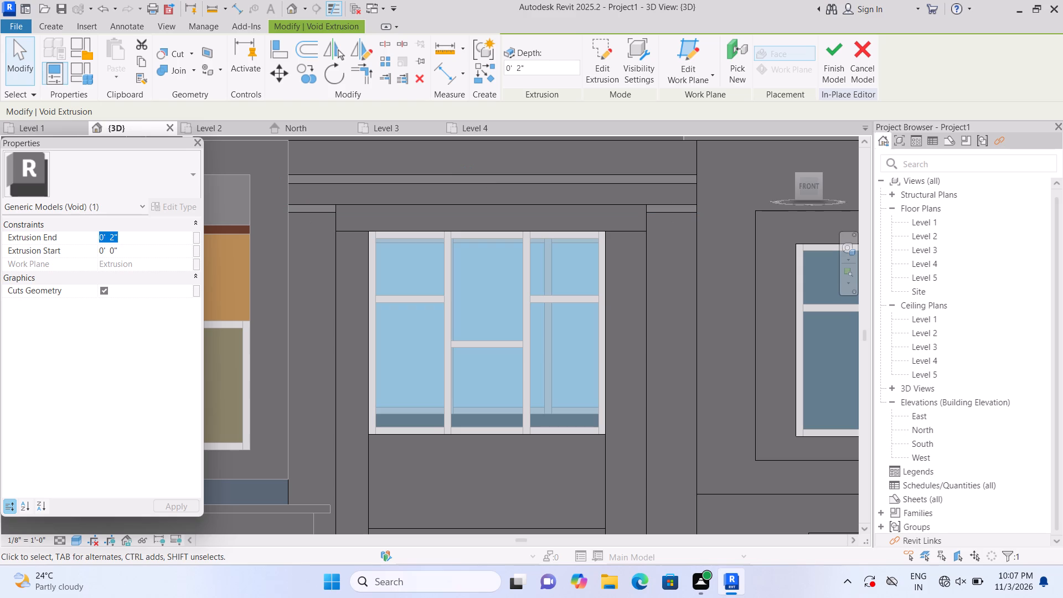
key(BackSpace)
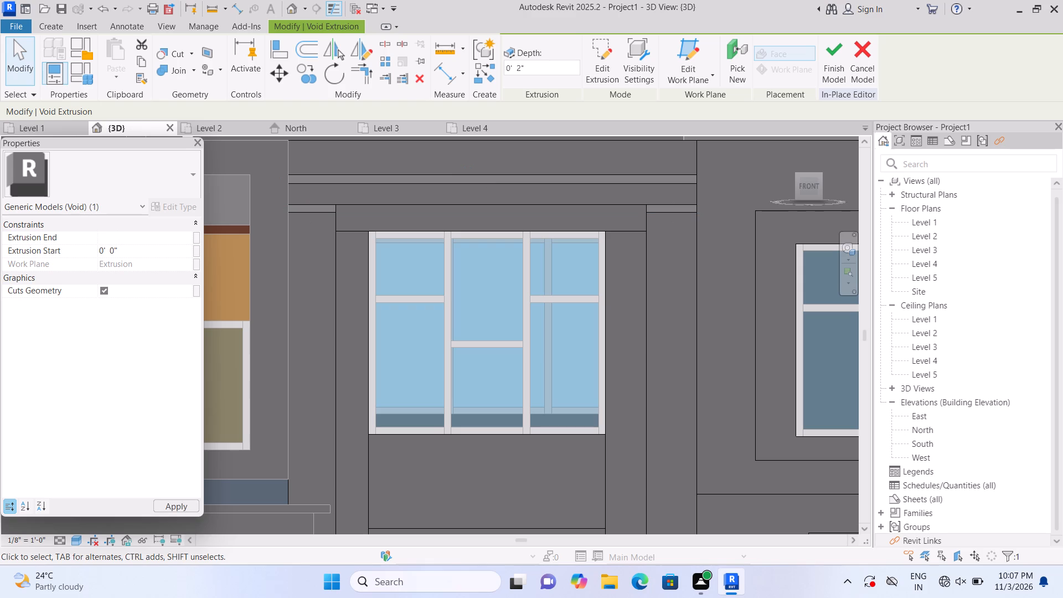
text(1")
key(Return)
scroll(246, 293, down, 4)
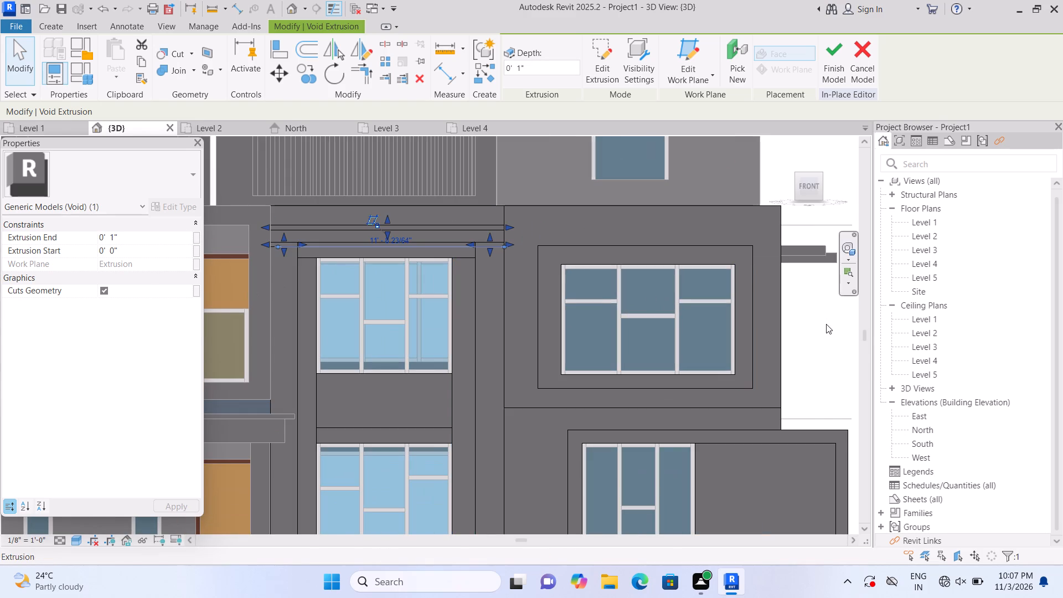
click(826, 324)
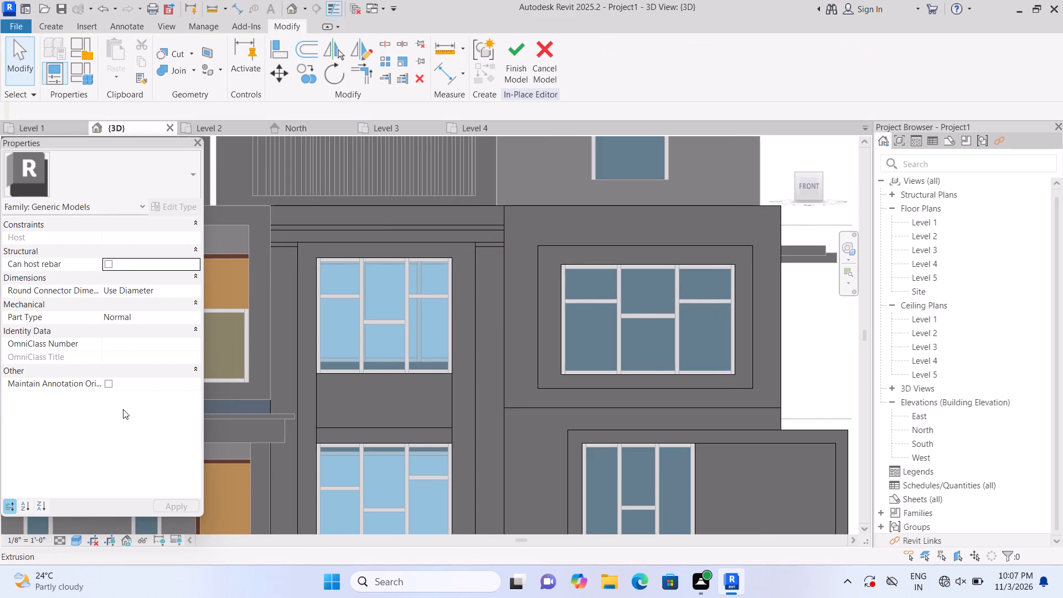
click(273, 236)
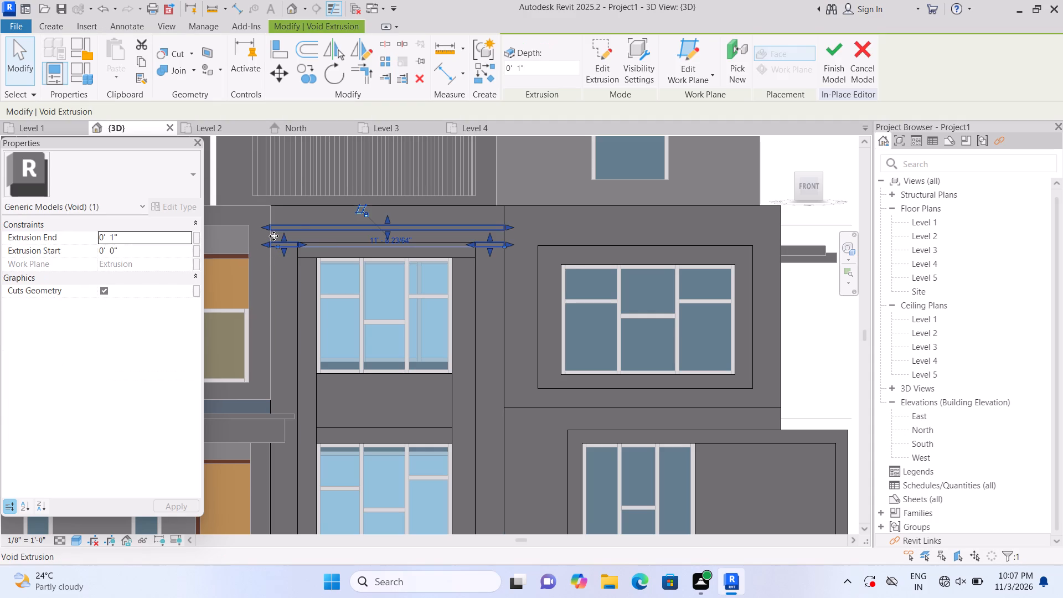
click(819, 305)
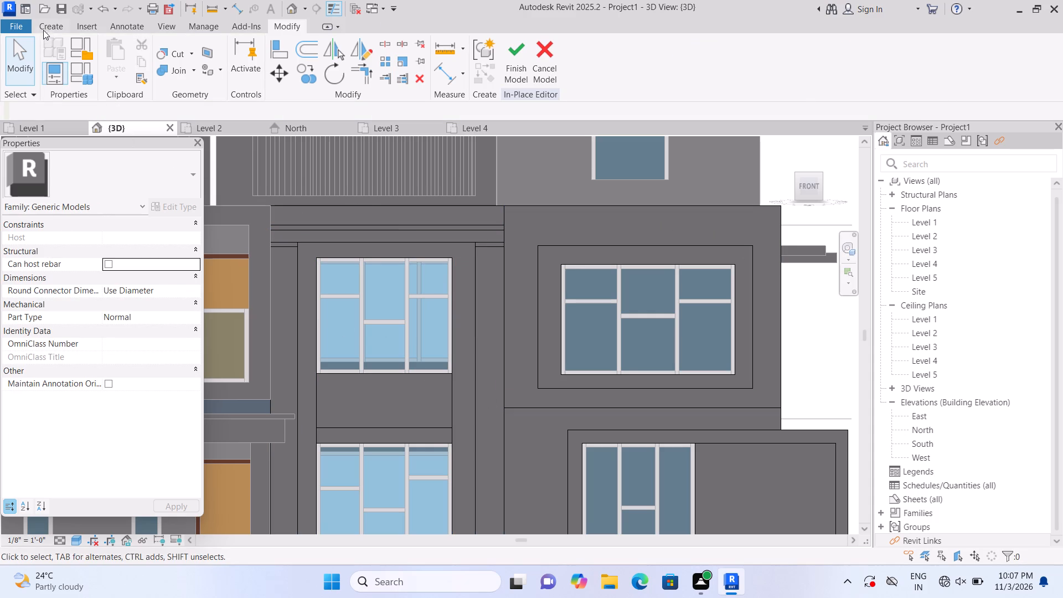
Start another void extrusion on the grooved central frame's front face, ready to sketch rectangles.
click(43, 27)
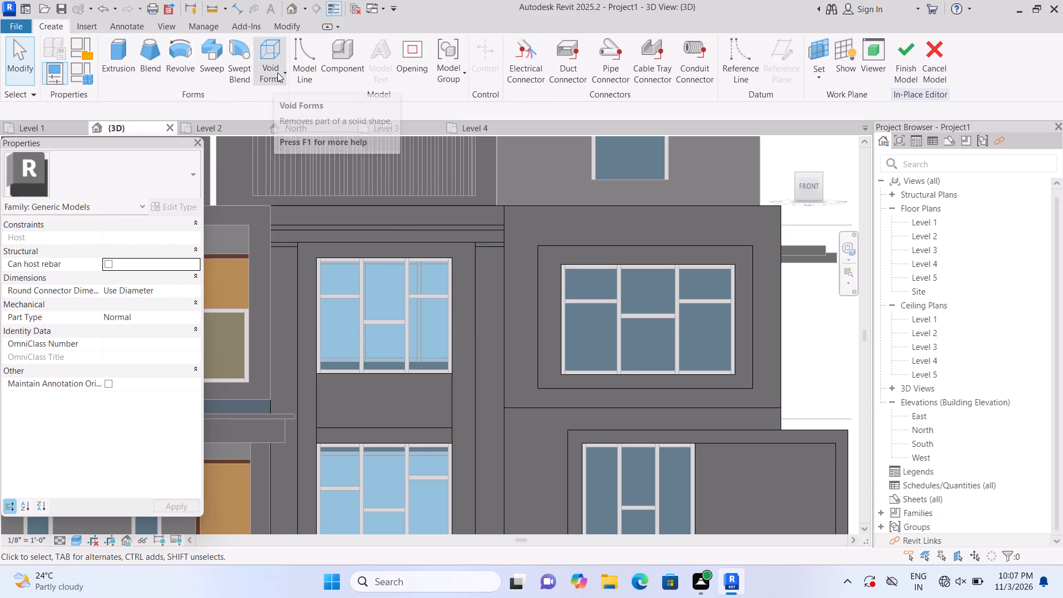
click(283, 70)
click(293, 100)
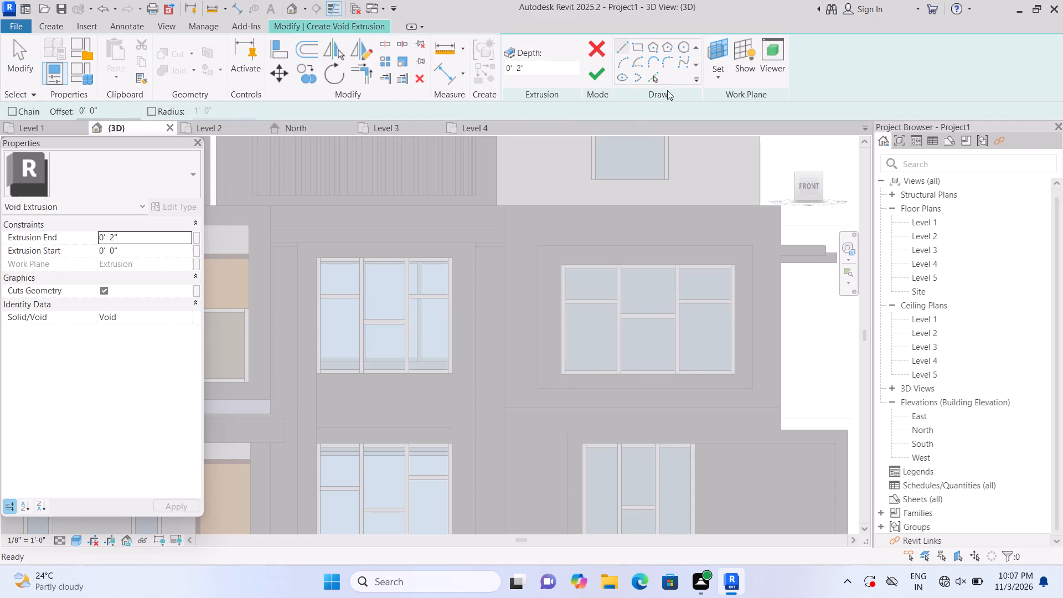
click(710, 78)
click(734, 118)
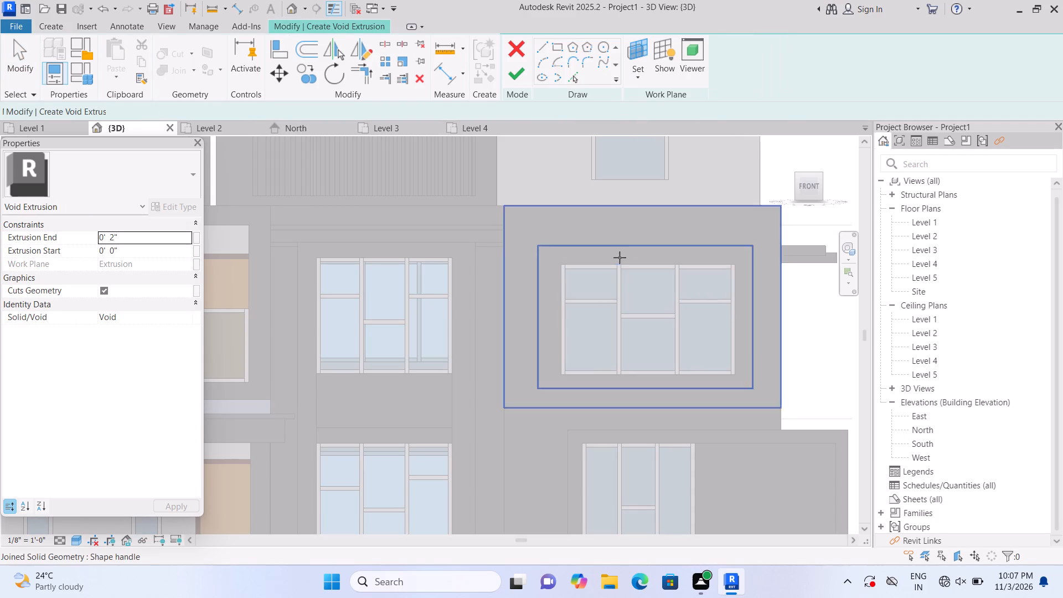
click(277, 229)
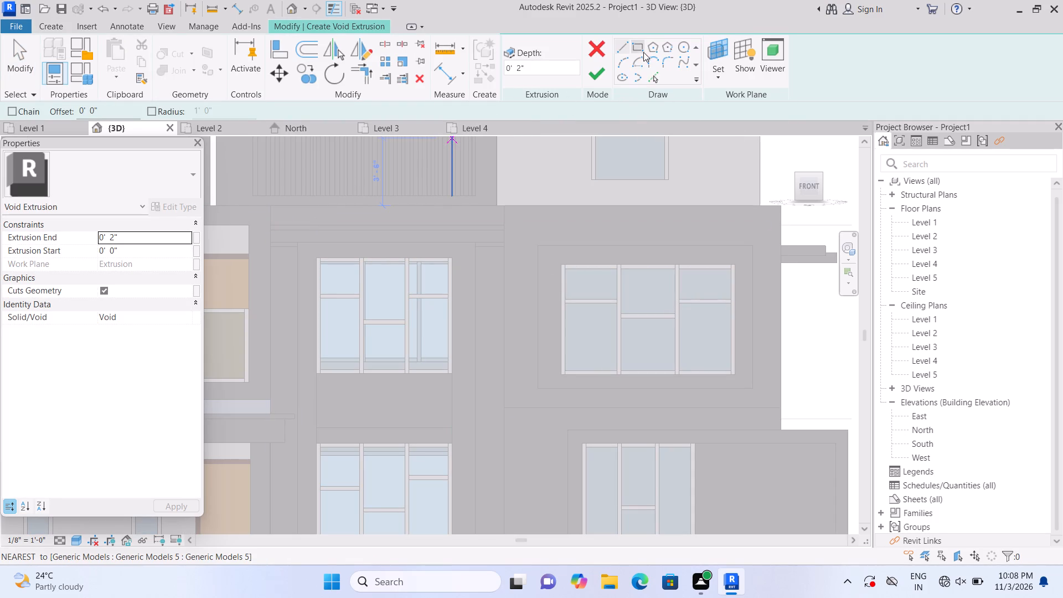
click(637, 49)
scroll(220, 275, up, 1)
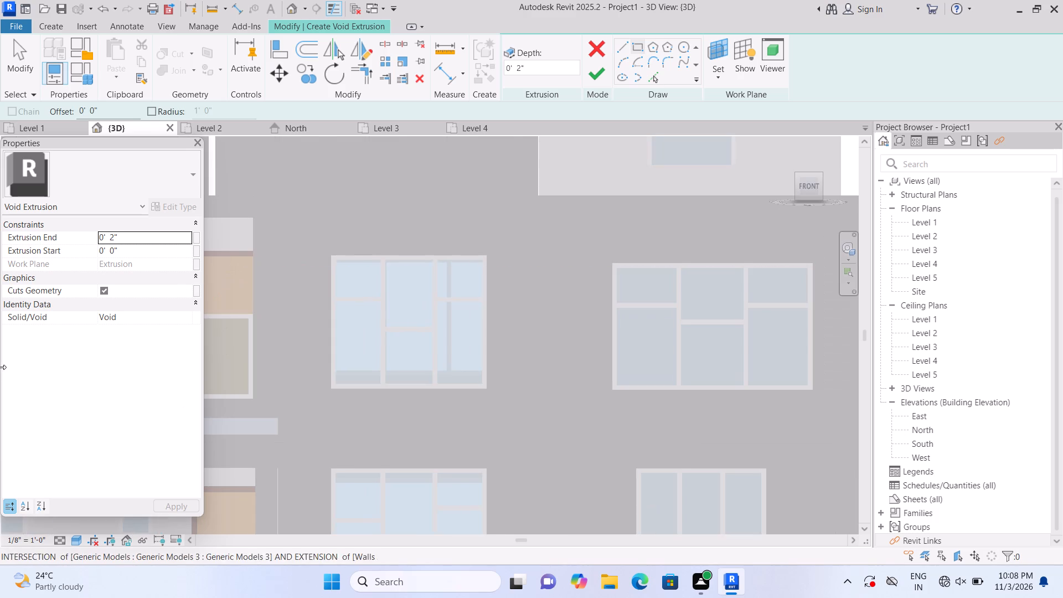
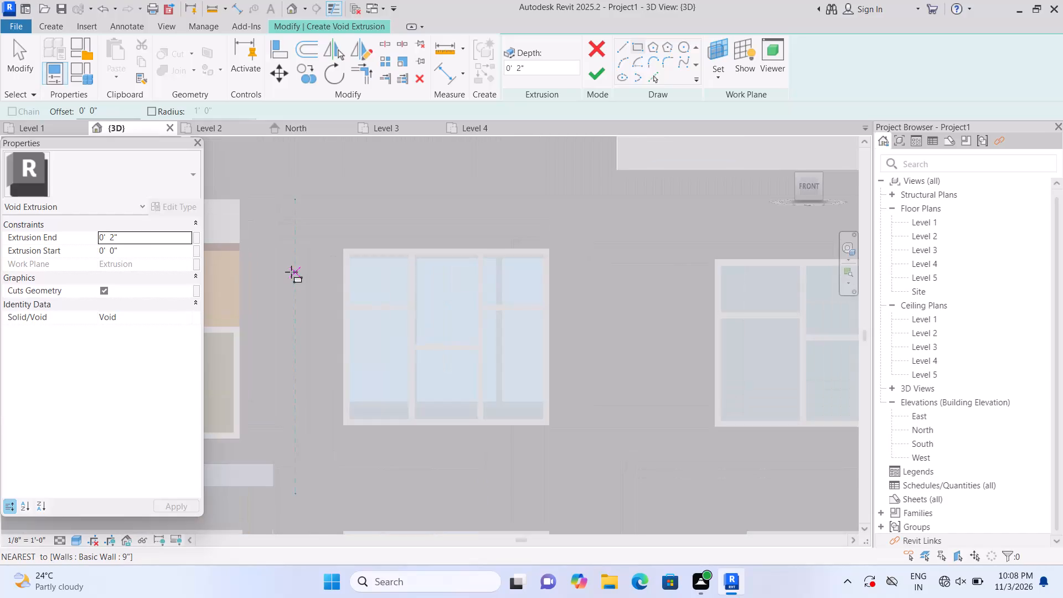
Sketch three thin rectangles about 1'-5" wide, spaced about 7" apart down the frame's left leg, starting level with the window's top rail.
scroll(291, 272, up, 1)
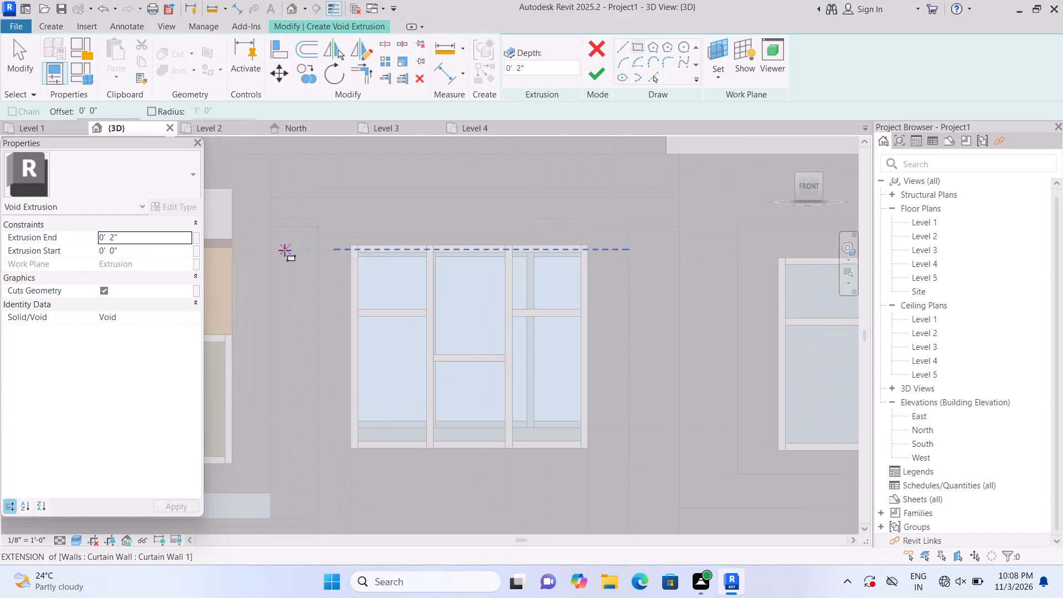
click(273, 251)
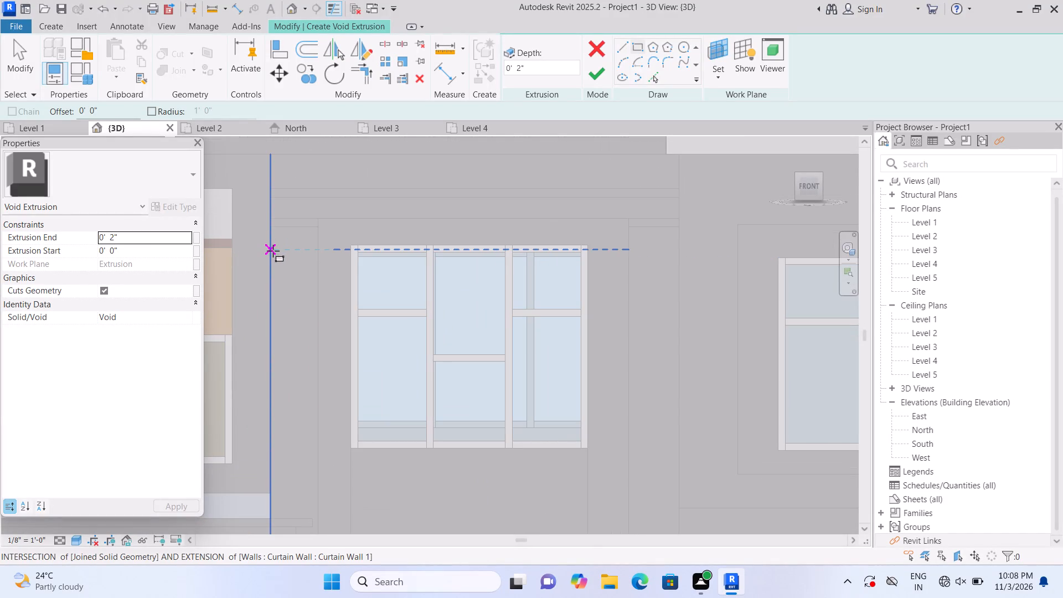
scroll(314, 269, up, 4)
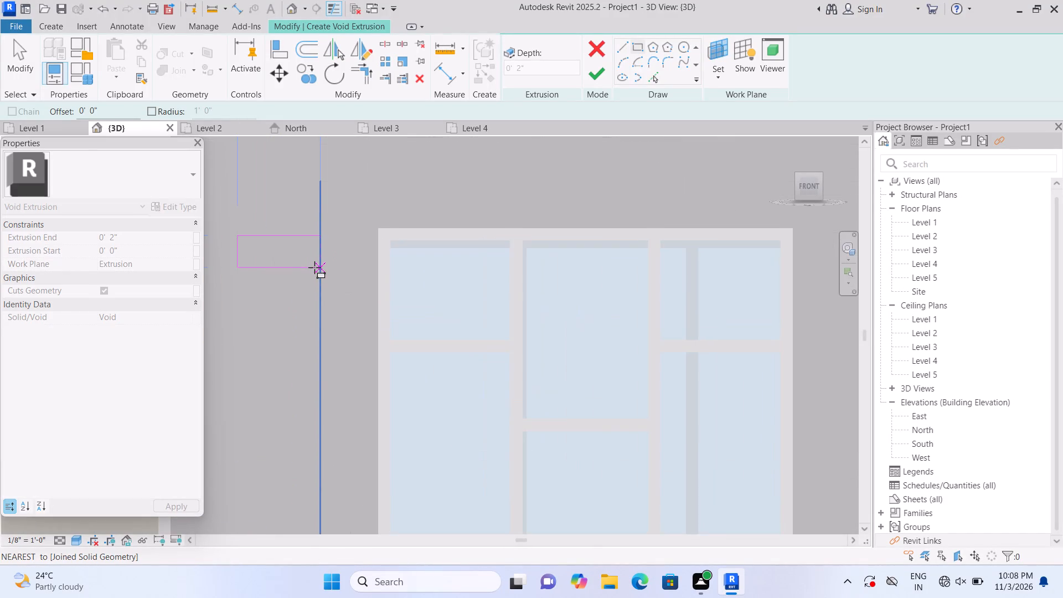
click(316, 244)
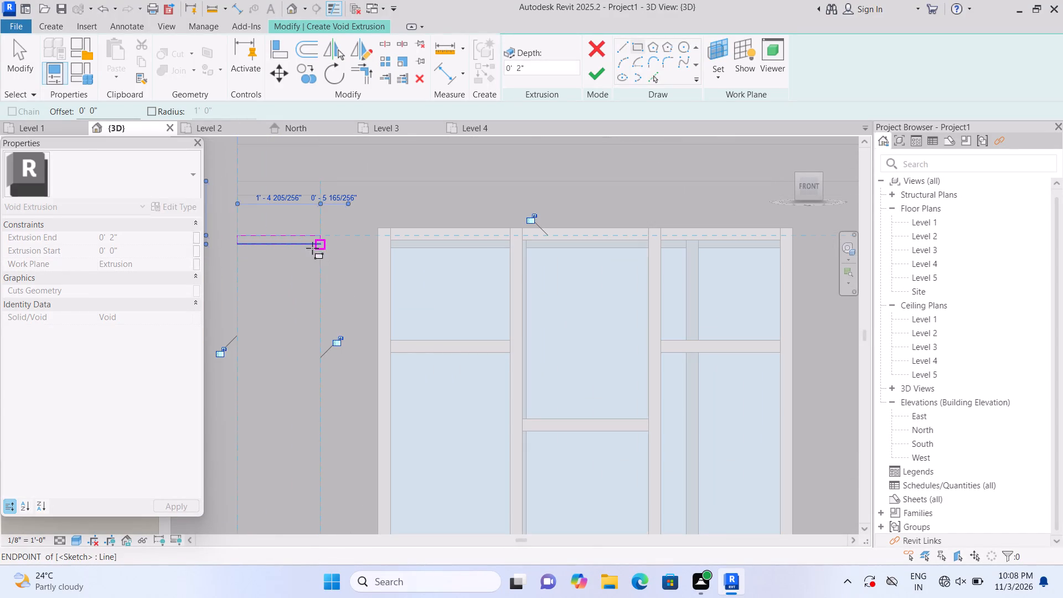
middle_drag(282, 295, 314, 219)
click(275, 199)
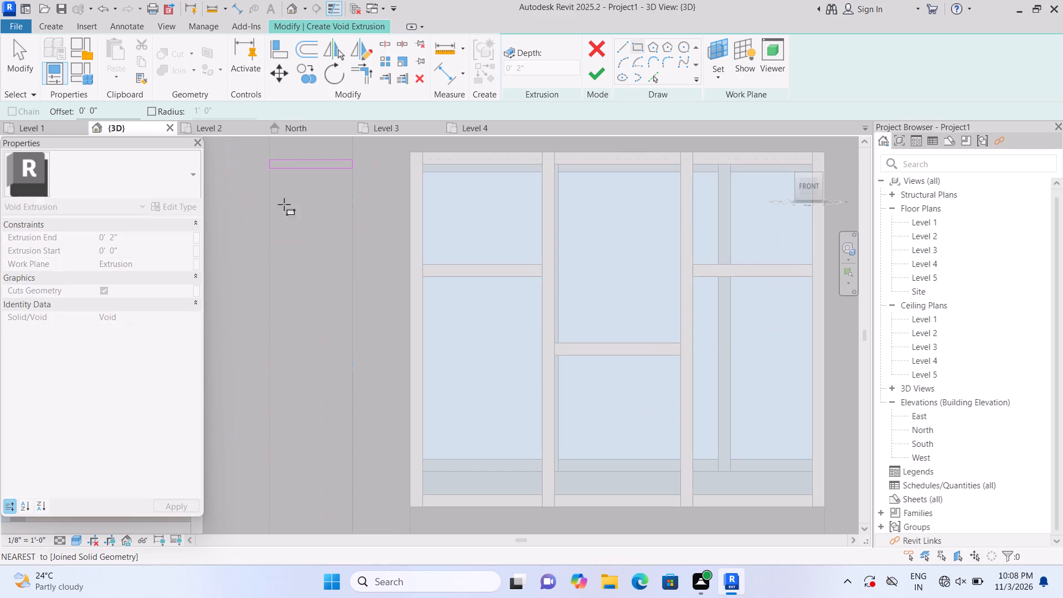
click(349, 206)
middle_drag(312, 248, 312, 194)
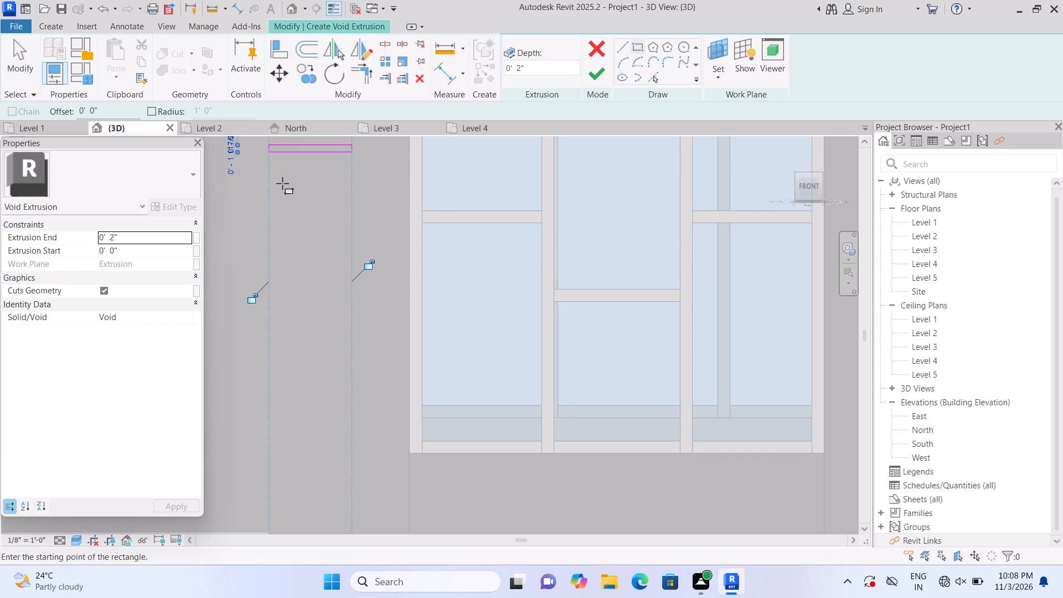
click(270, 187)
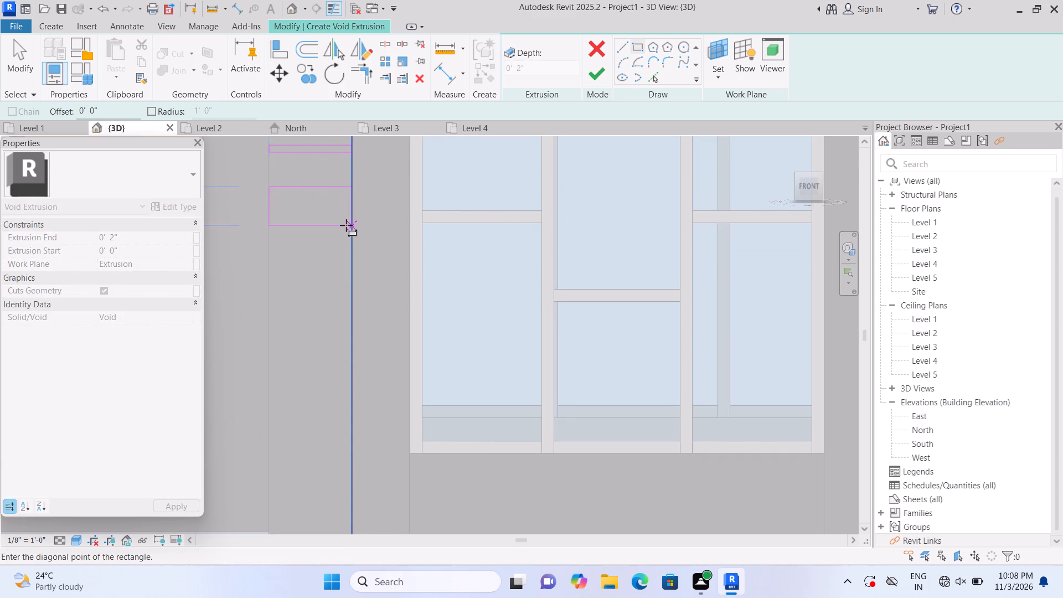
click(347, 195)
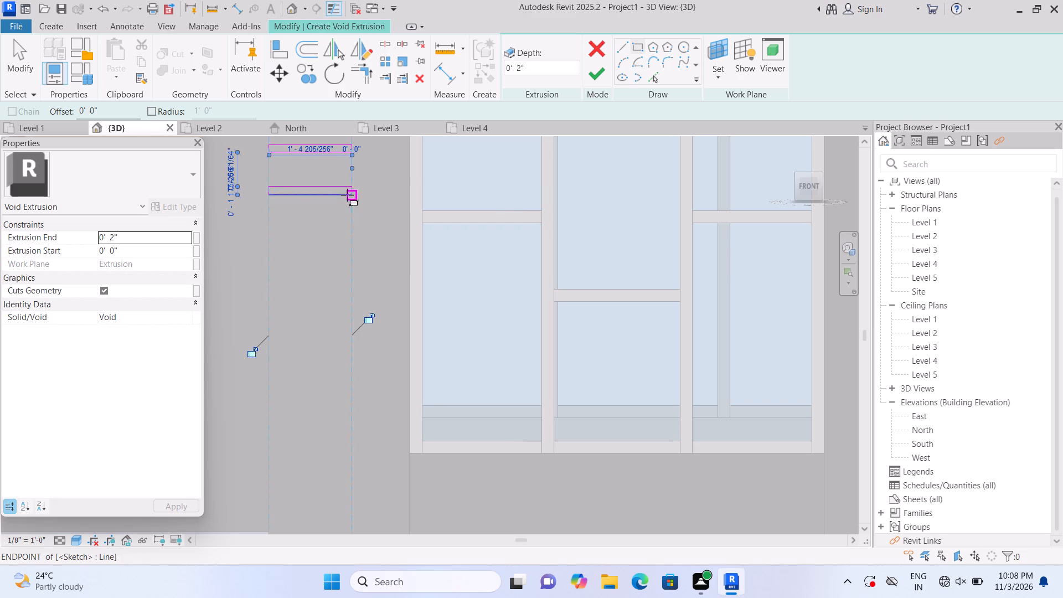
Sketch two more thin rectangles across the full width of the left leg, evenly spaced below the first three.
middle_click(318, 246)
middle_drag(318, 246, 314, 194)
scroll(330, 216, down, 1)
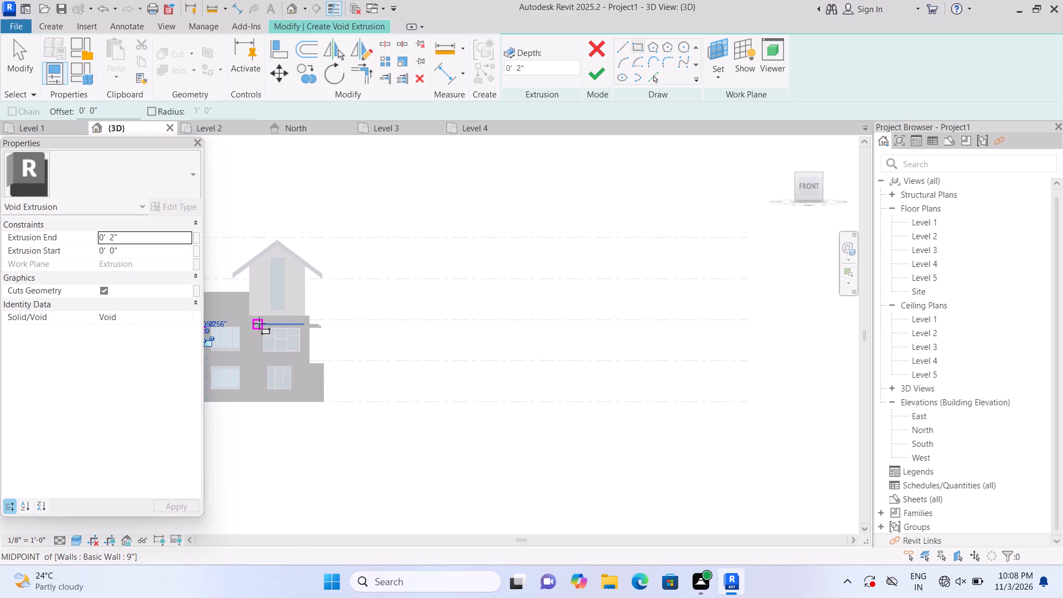
scroll(202, 341, up, 1)
middle_drag(203, 341, 311, 323)
middle_drag(296, 326, 417, 300)
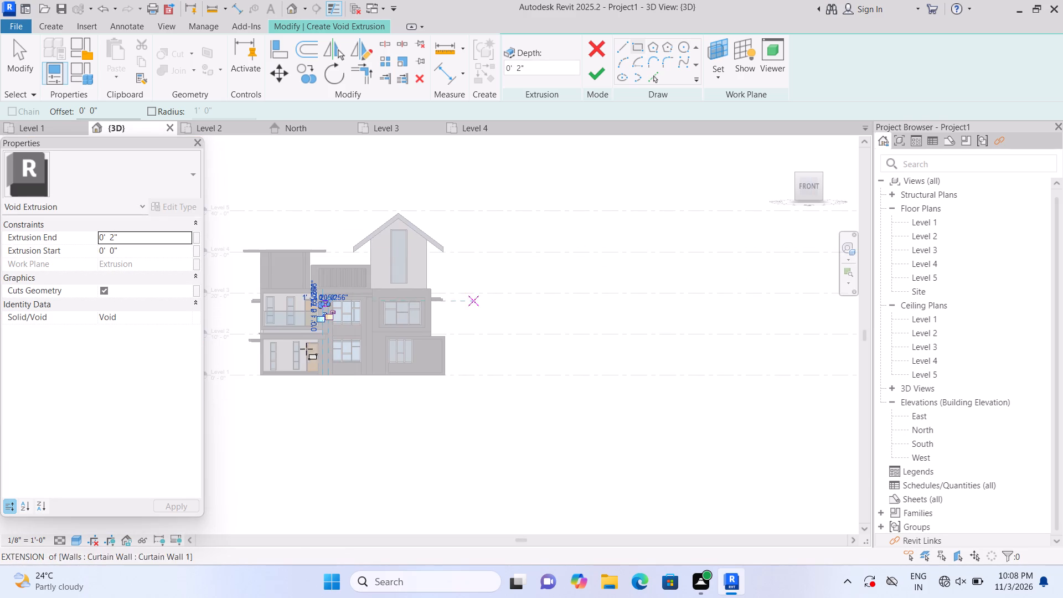
scroll(301, 292, up, 15)
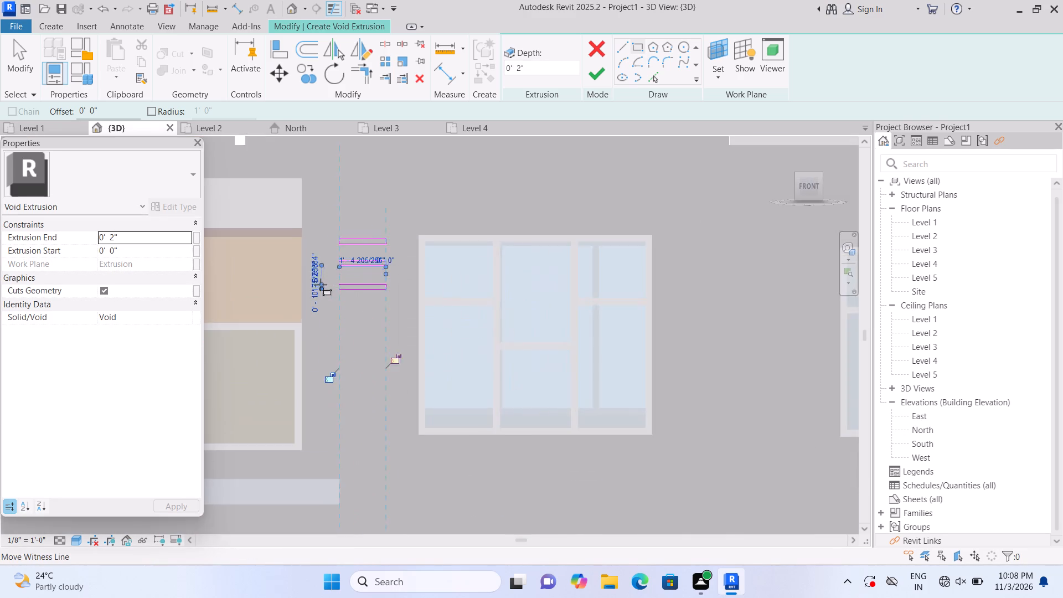
scroll(321, 285, up, 8)
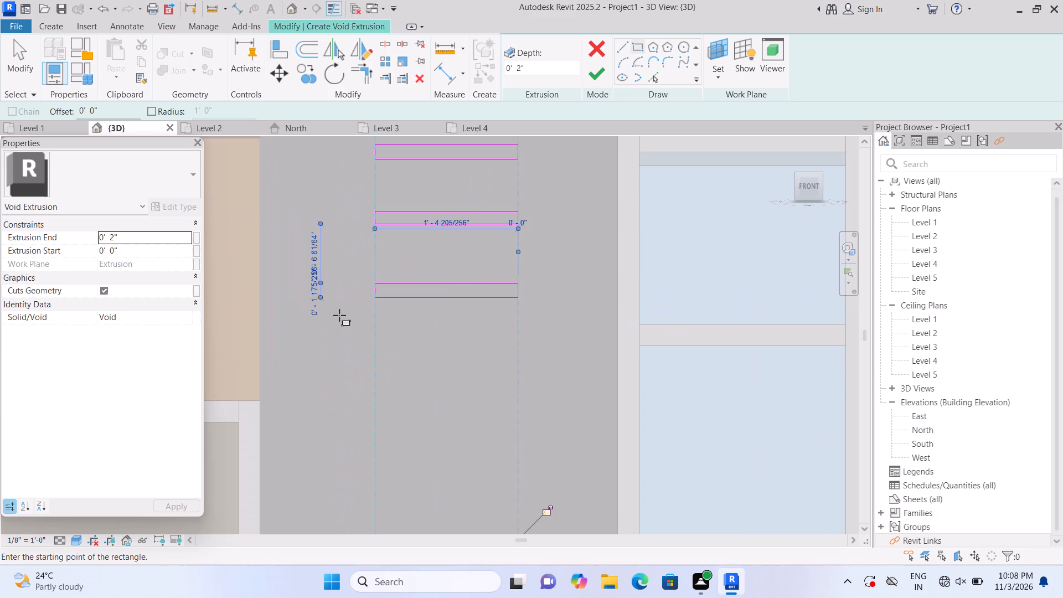
key(Escape)
middle_drag(353, 315, 340, 261)
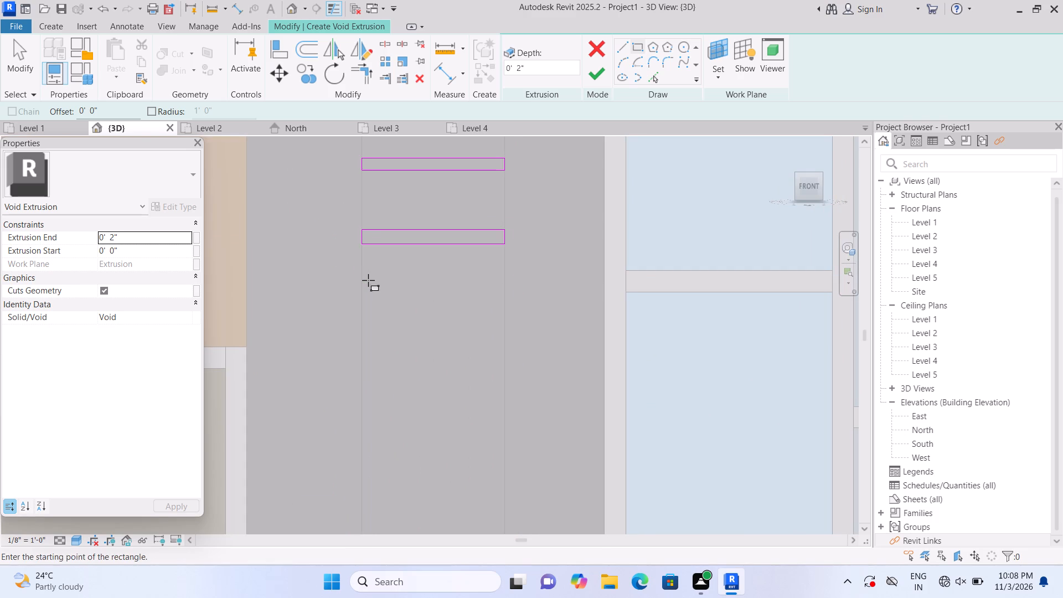
click(366, 292)
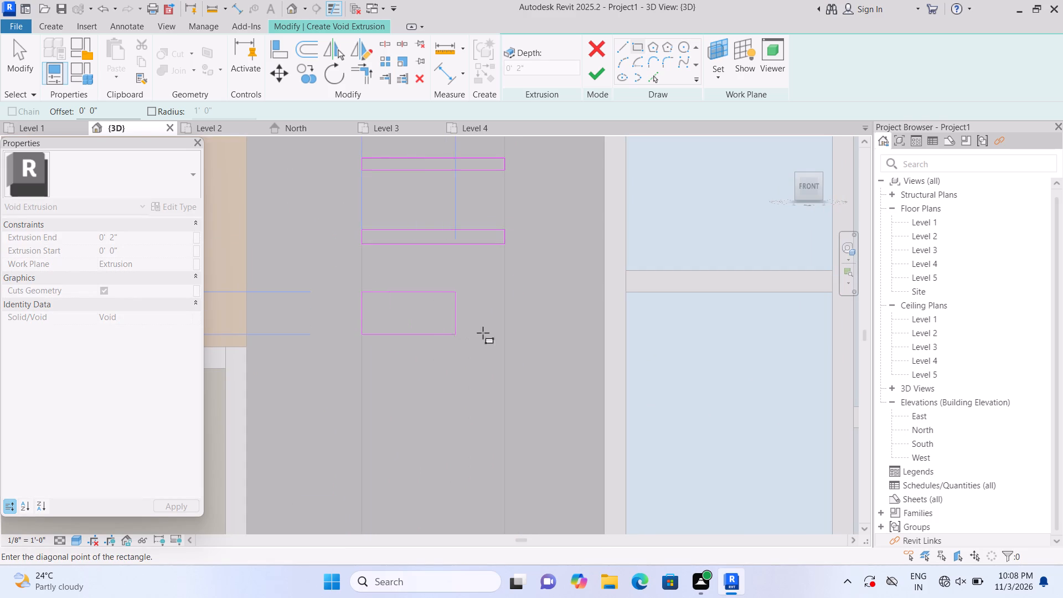
click(500, 304)
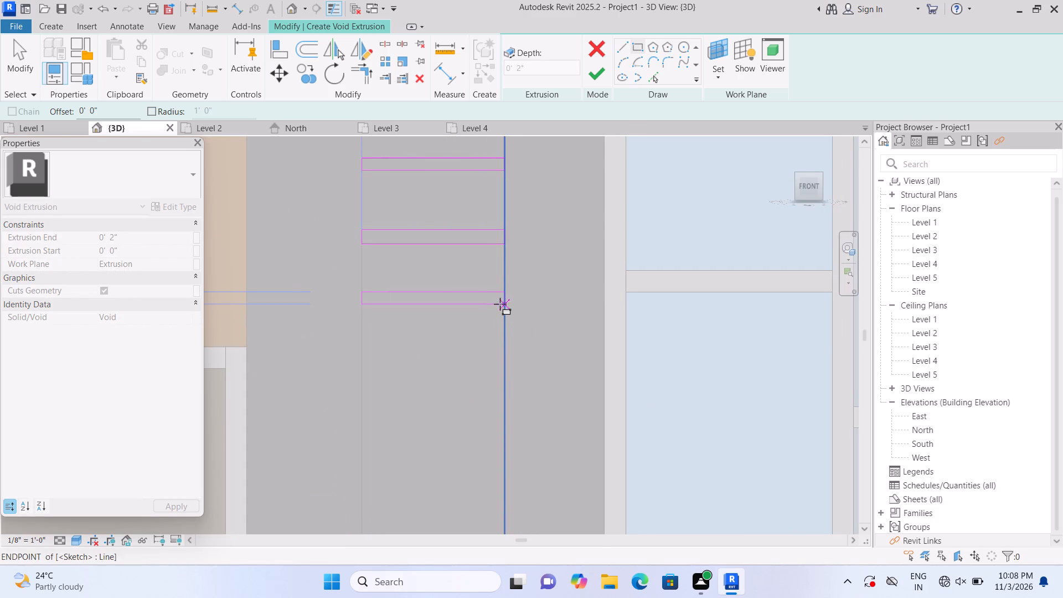
scroll(471, 346, up, 1)
middle_drag(470, 346, 437, 206)
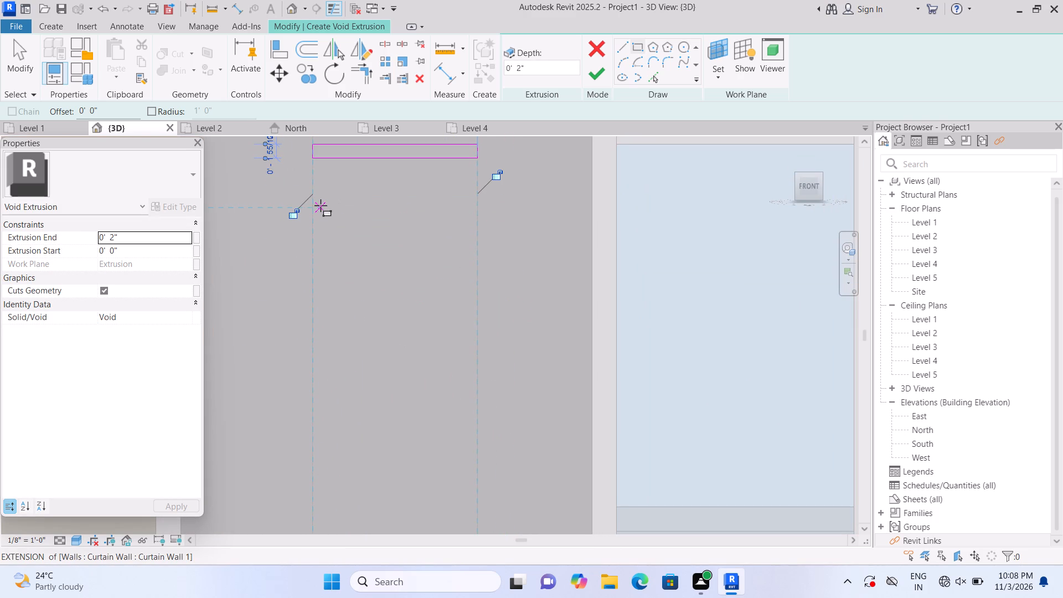
click(316, 208)
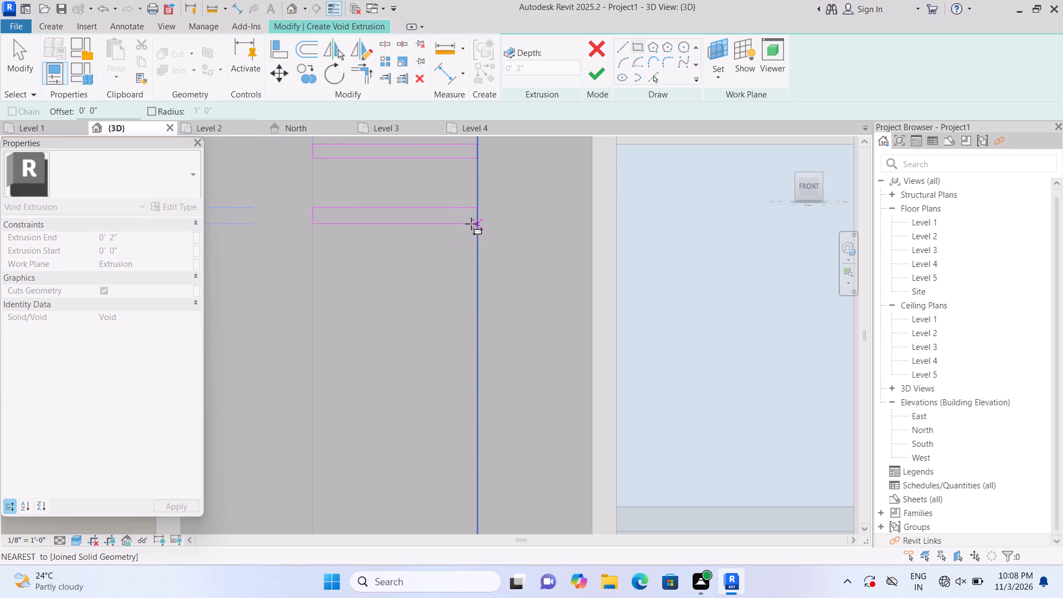
click(471, 220)
Continue the groove pattern down the left leg with two more full-width rectangles about 1" tall, about 6" apart.
middle_drag(452, 266, 441, 221)
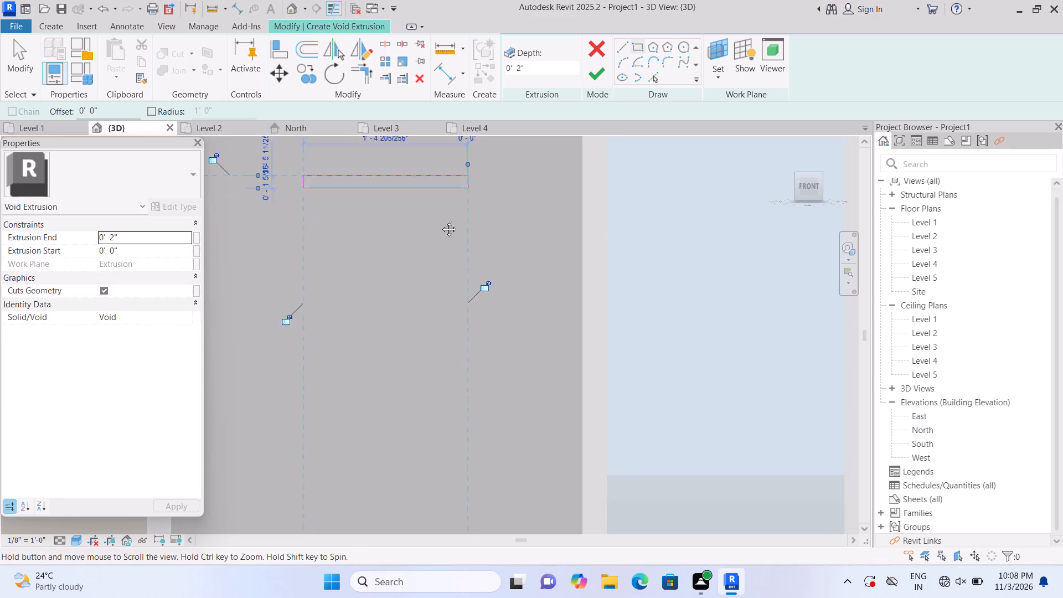
middle_drag(441, 221, 436, 199)
click(293, 203)
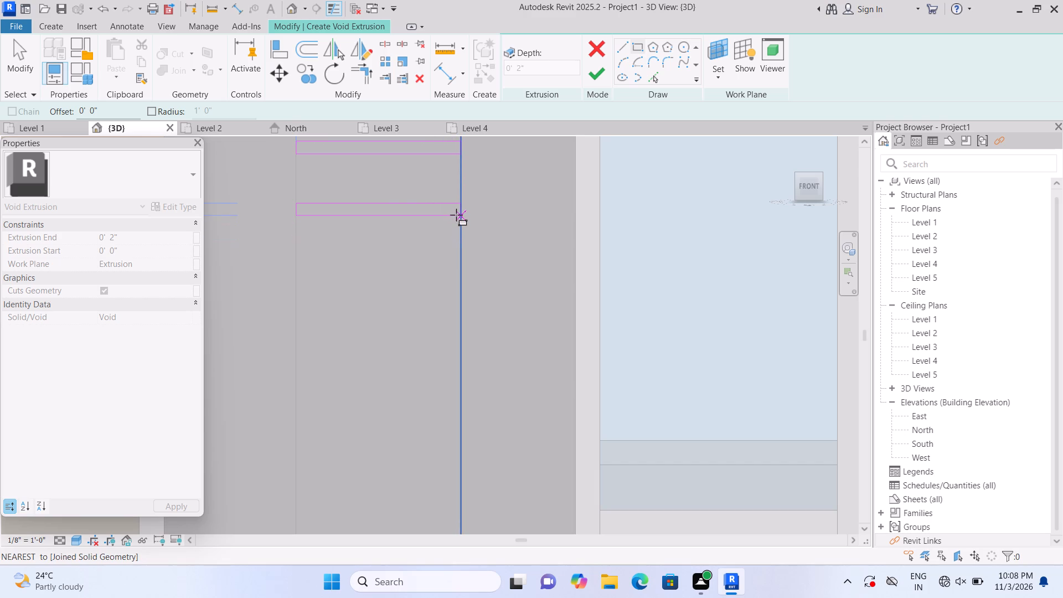
click(456, 213)
middle_drag(415, 262, 409, 213)
middle_drag(409, 197, 409, 180)
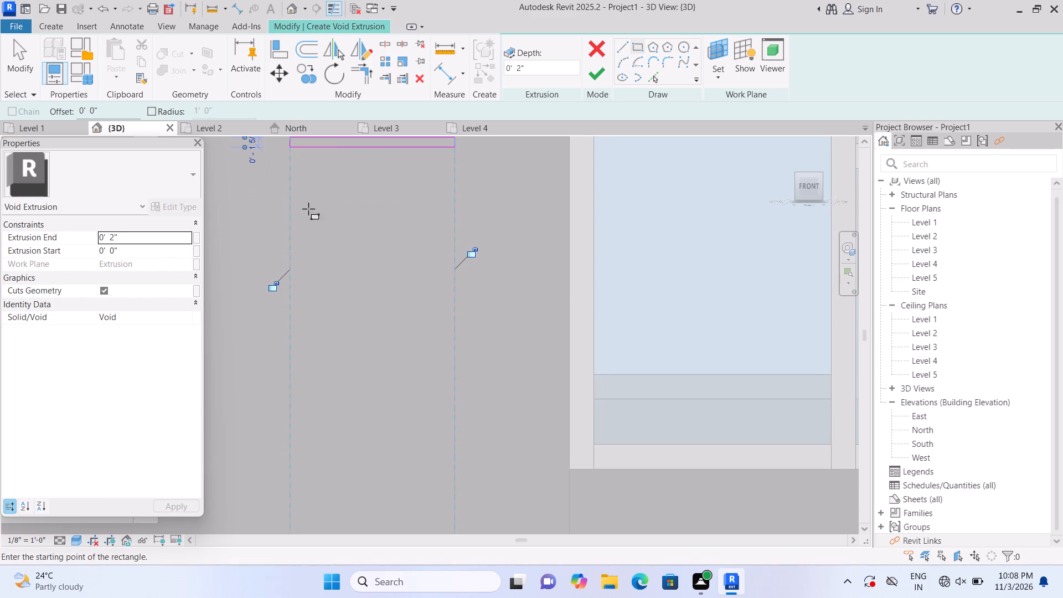
click(286, 209)
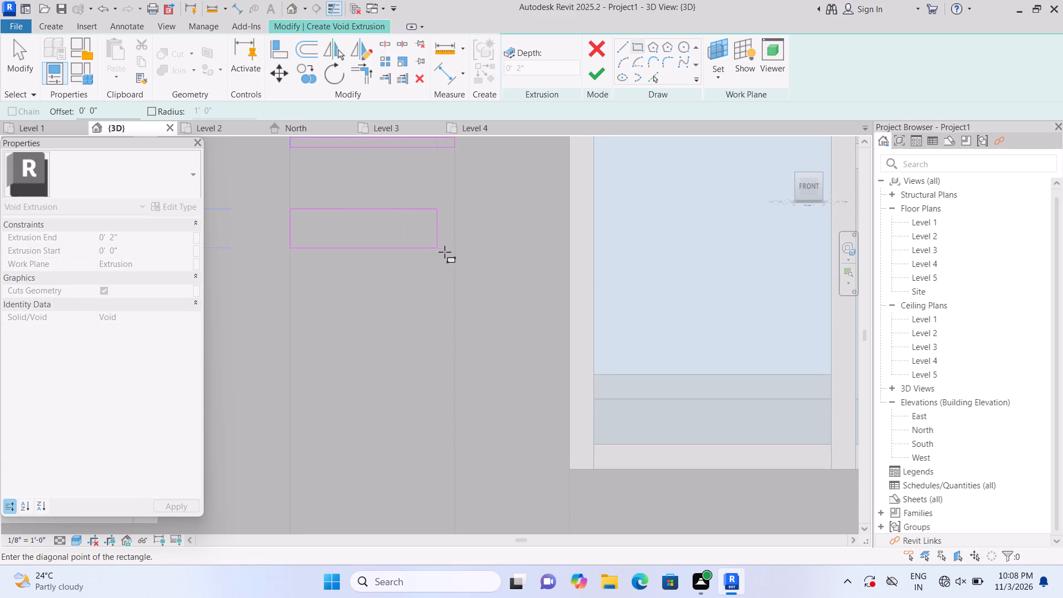
click(451, 220)
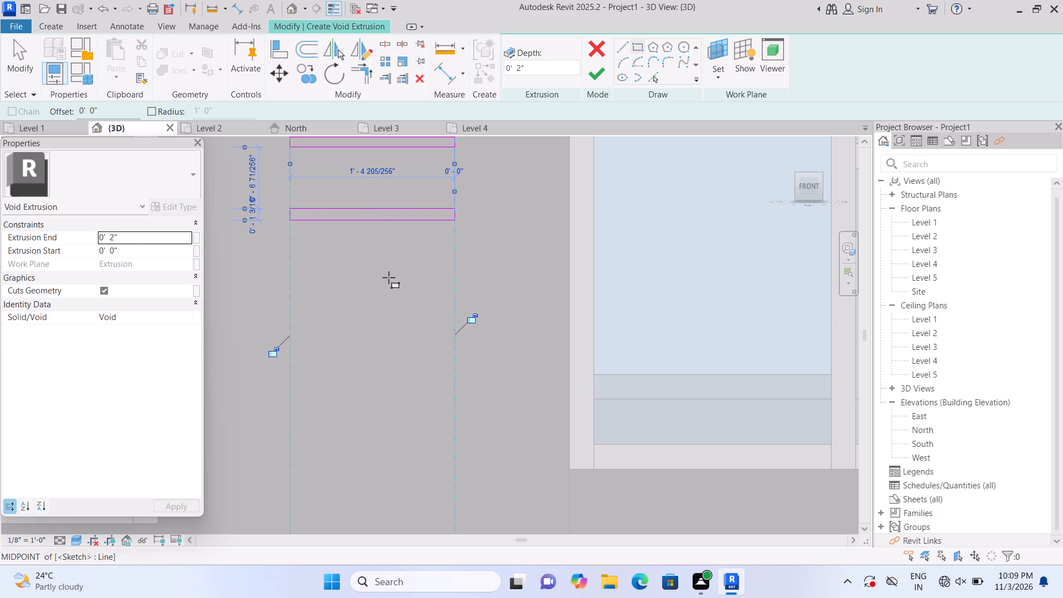
Sketch another two thin full-width rectangles on the left leg, continuing the even spacing down toward the window's sill level.
scroll(386, 280, down, 3)
middle_drag(344, 486, 327, 372)
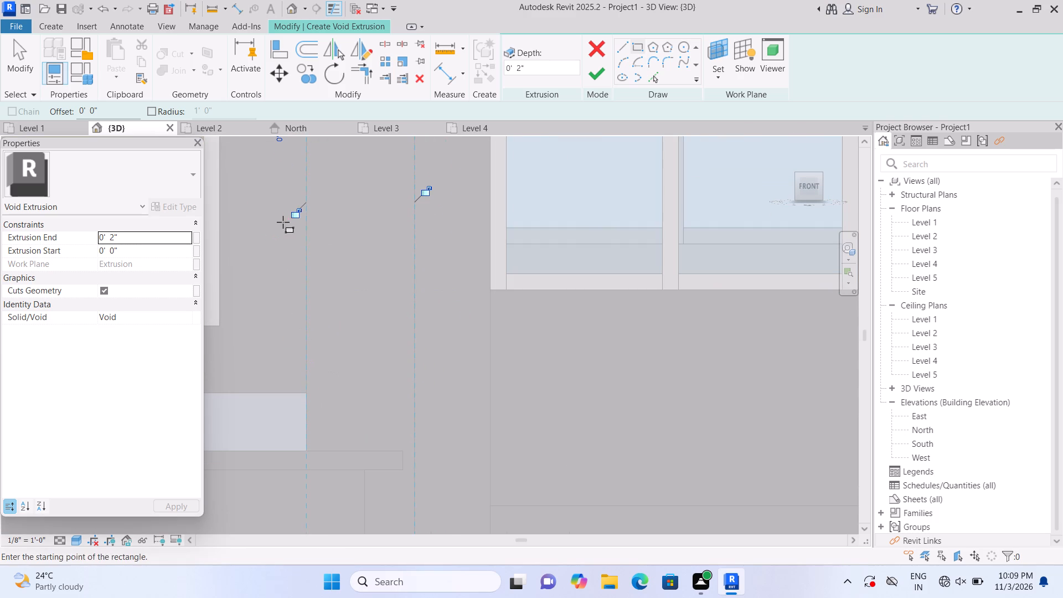
middle_click(284, 223)
middle_click(285, 230)
middle_drag(288, 250, 288, 269)
middle_drag(288, 291, 290, 298)
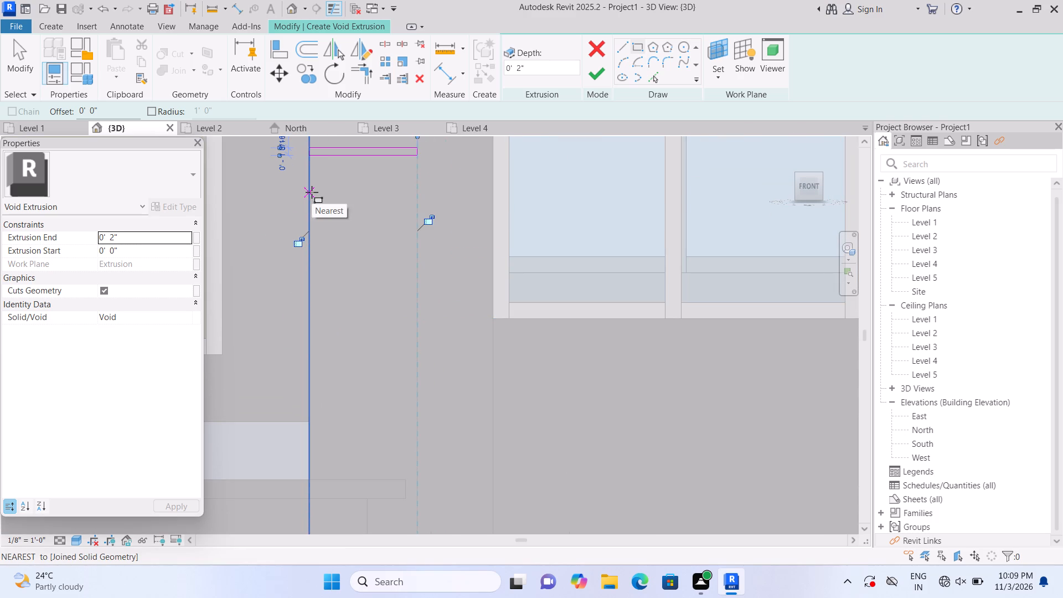
click(312, 193)
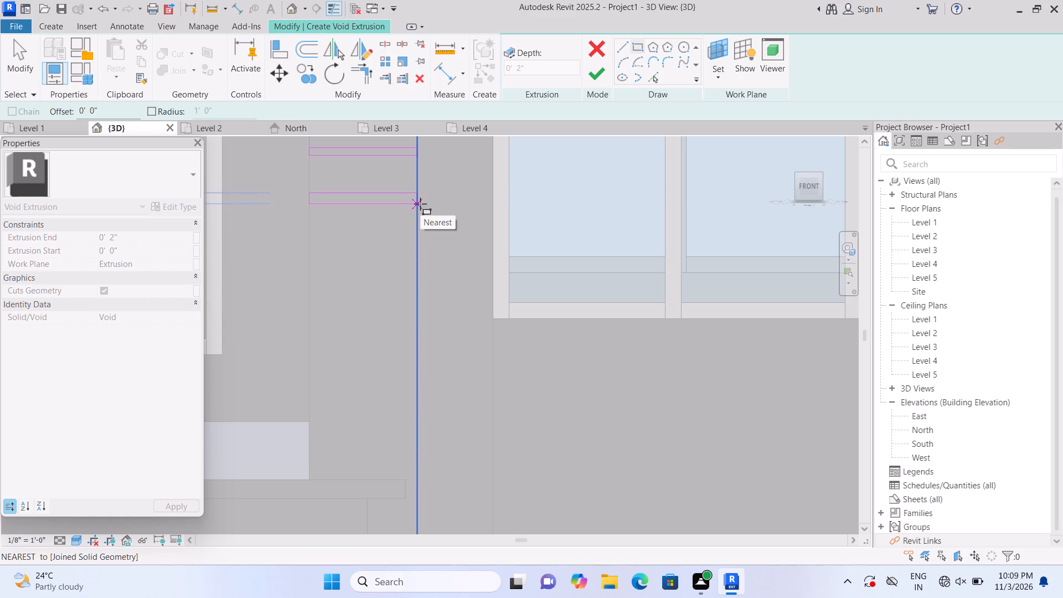
click(420, 204)
middle_drag(309, 328, 294, 272)
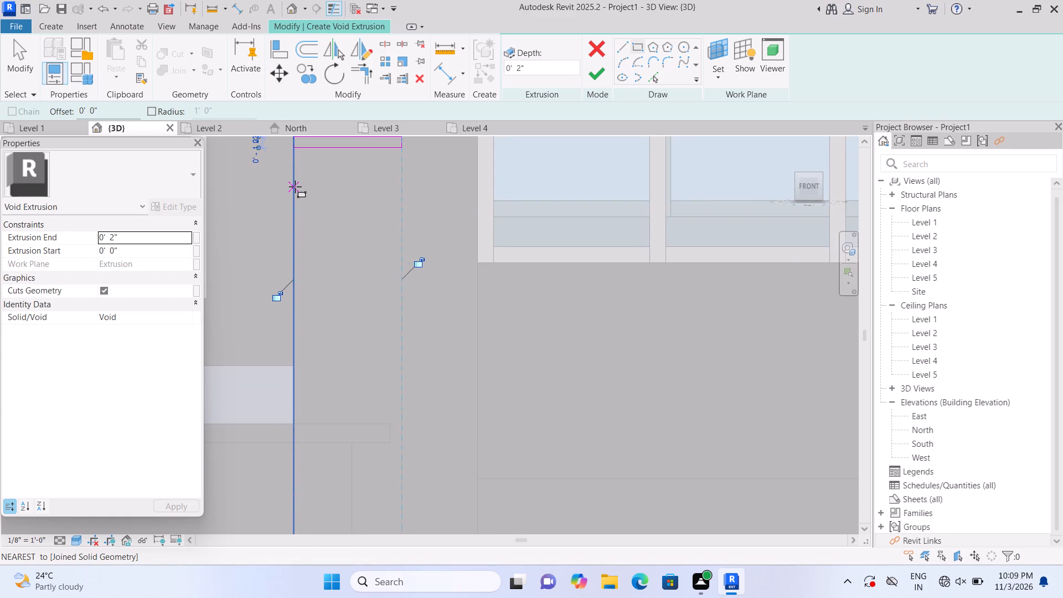
click(296, 187)
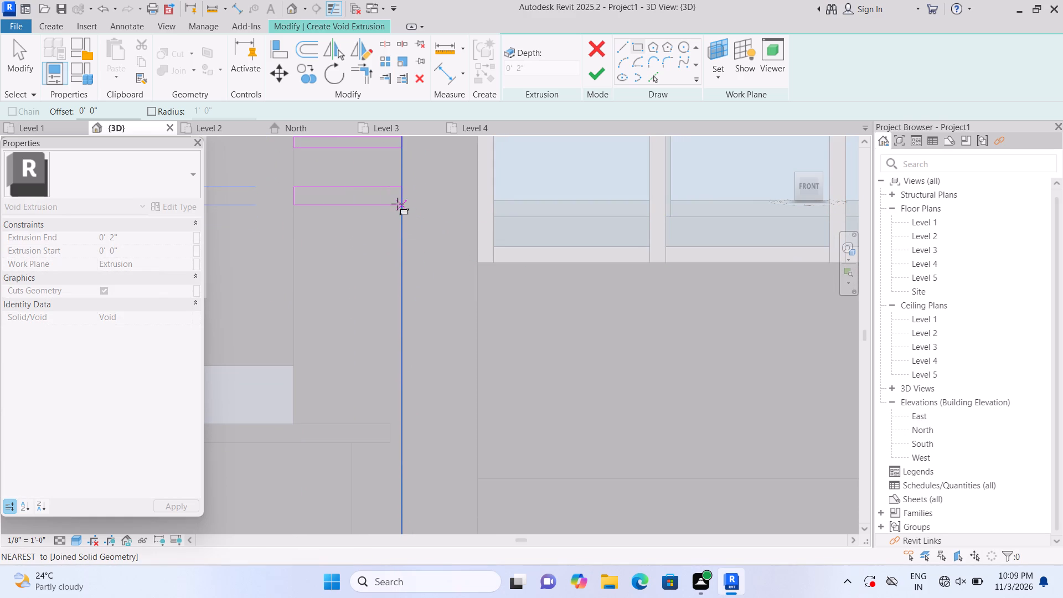
click(397, 198)
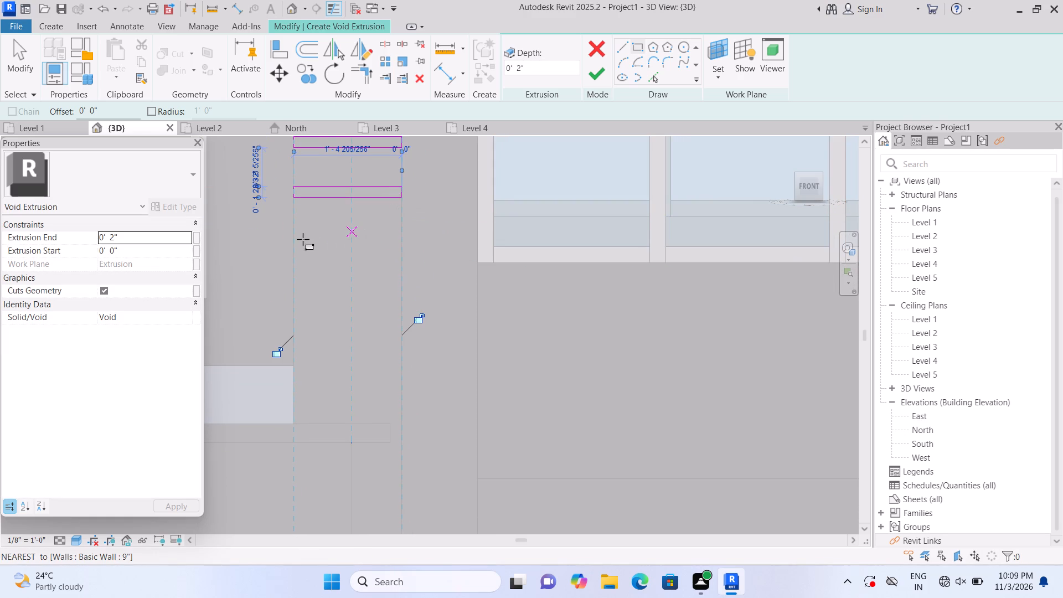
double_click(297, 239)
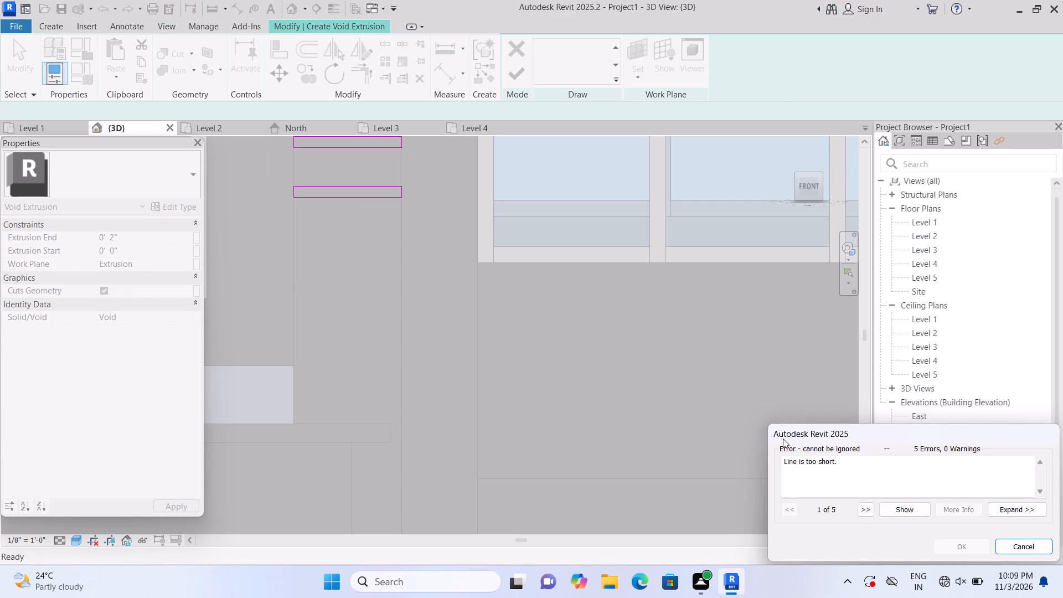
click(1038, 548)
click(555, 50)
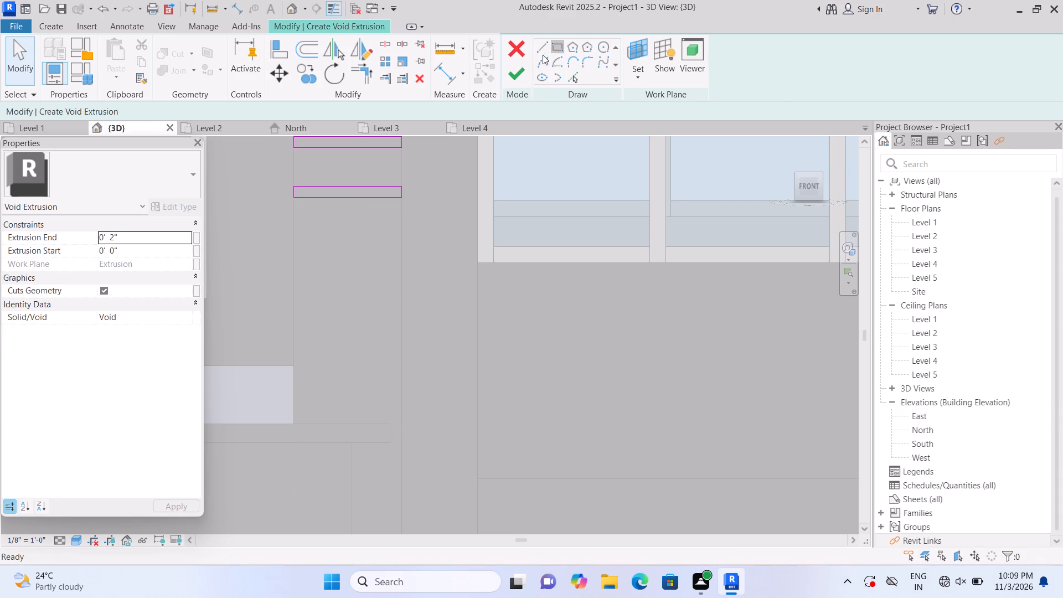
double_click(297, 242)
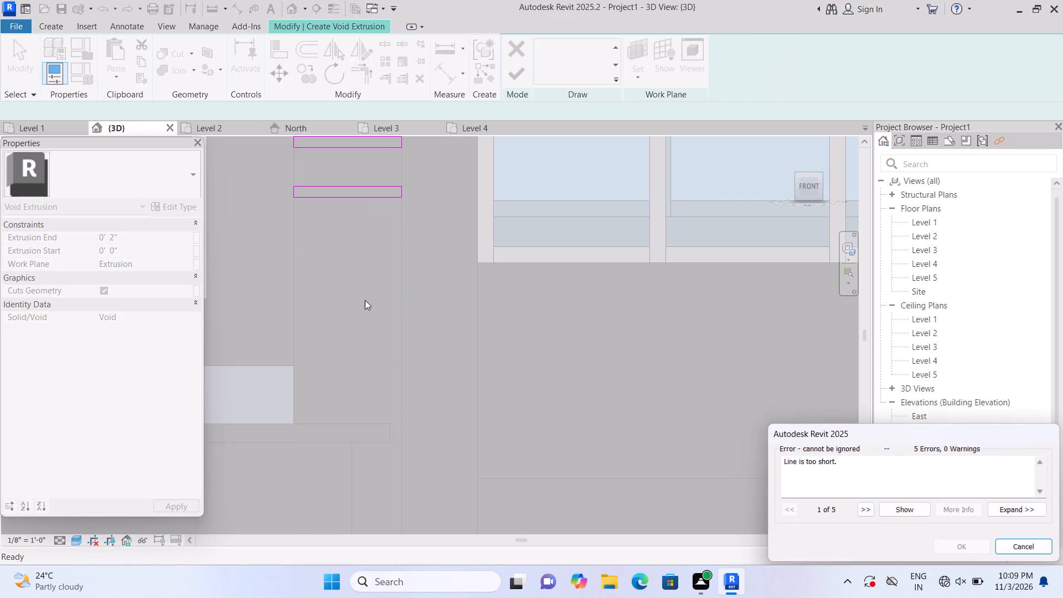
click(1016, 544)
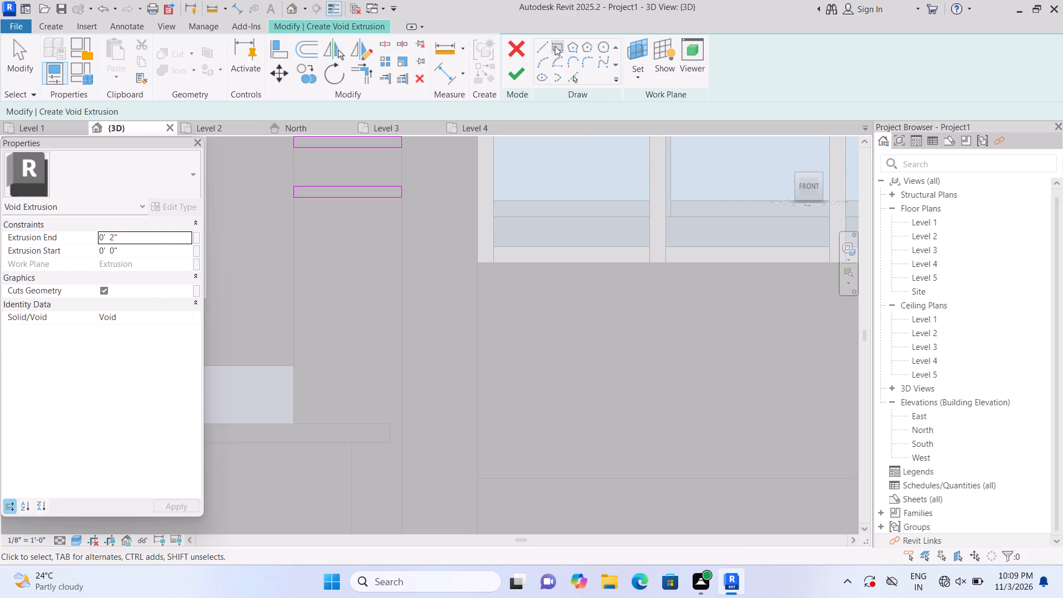
Sketch three more thin rectangles about 1'-5" wide across the left leg, continuing evenly below the existing grooves past the window's sill level.
click(555, 47)
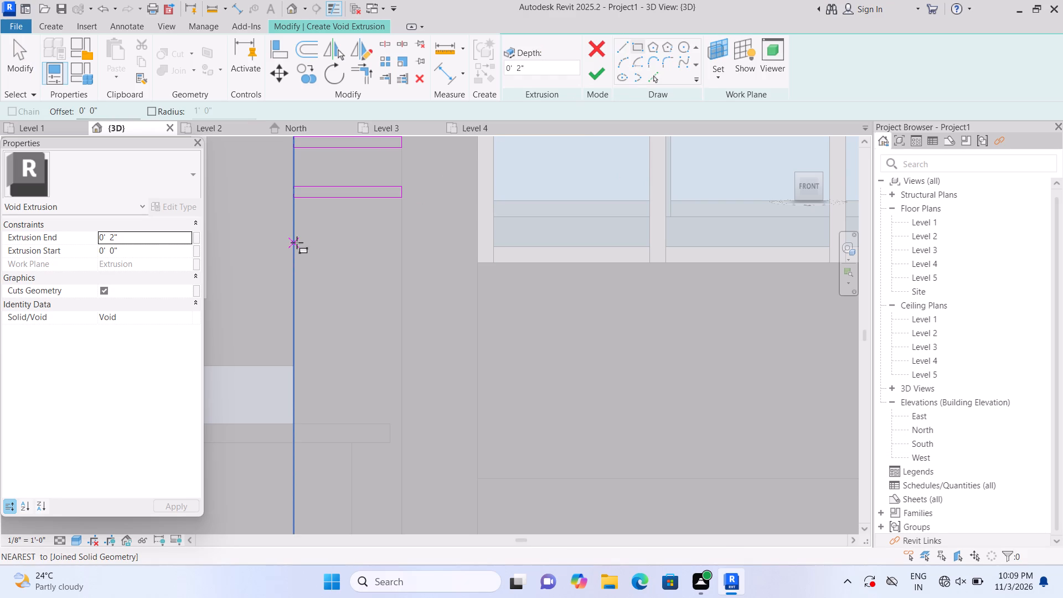
click(296, 241)
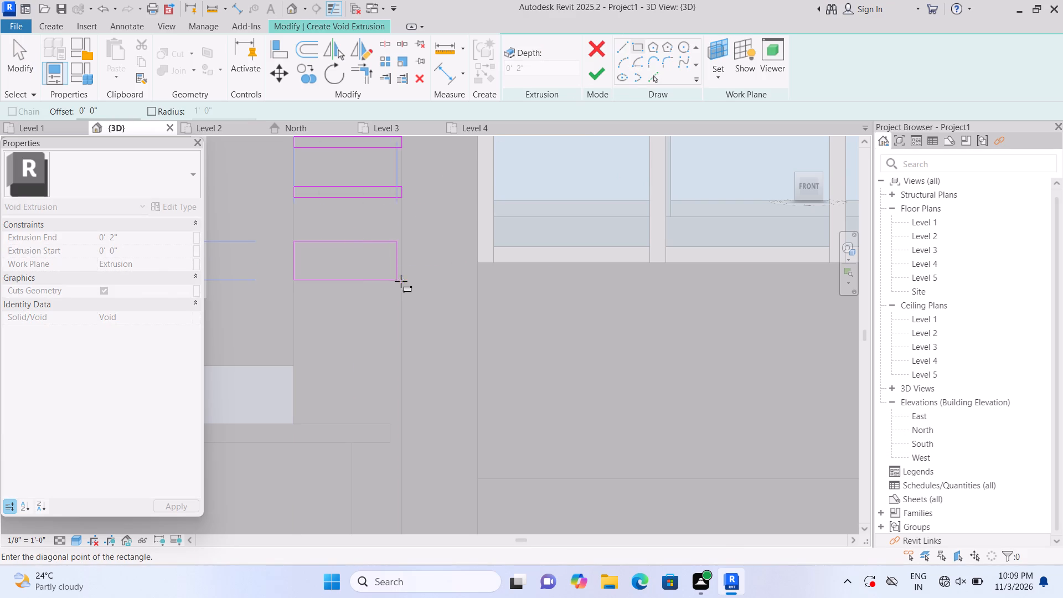
click(402, 252)
click(299, 289)
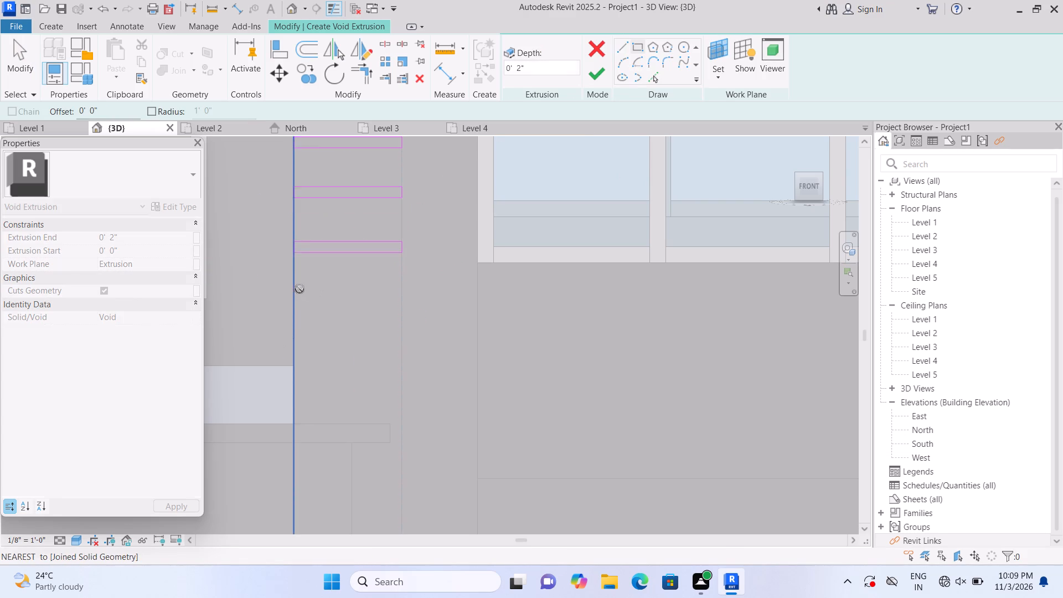
click(399, 299)
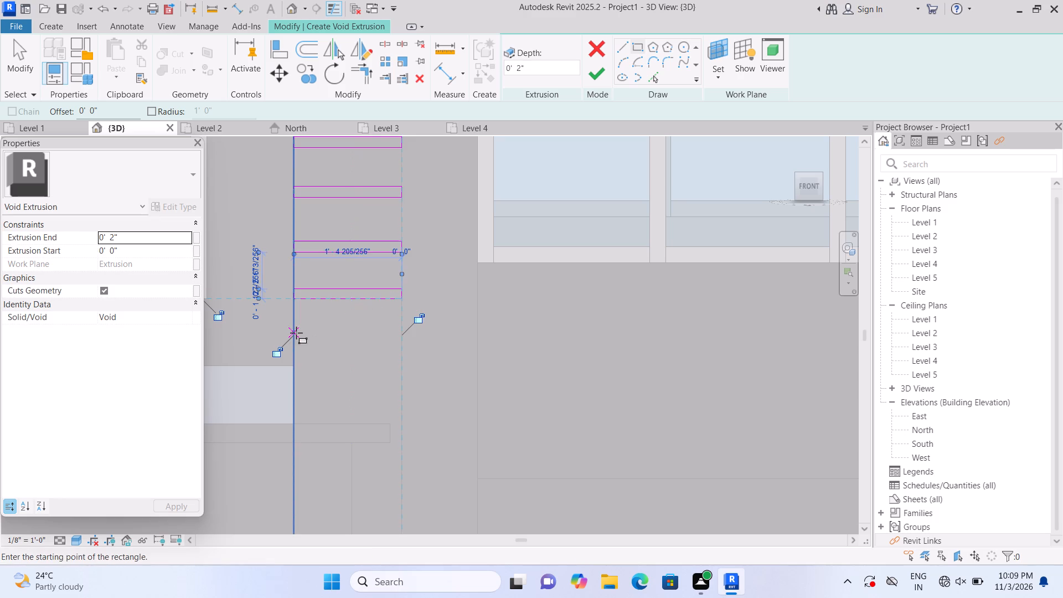
click(296, 333)
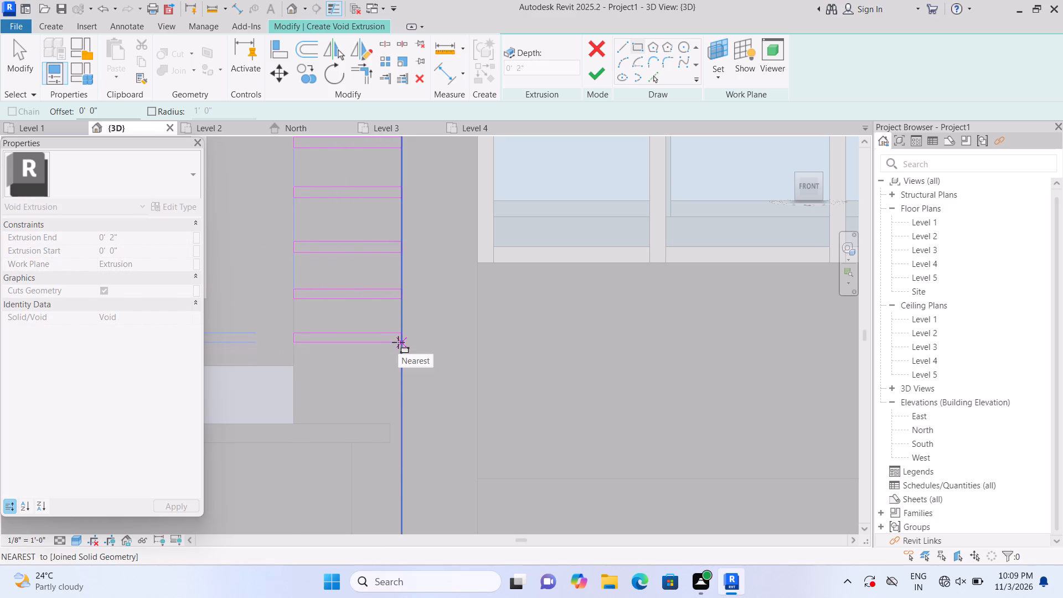
click(398, 342)
Add two more thin full-width rectangles on the left leg beside the pale horizontal band, the lower one ending level with the band's bottom edge.
middle_drag(338, 378, 334, 316)
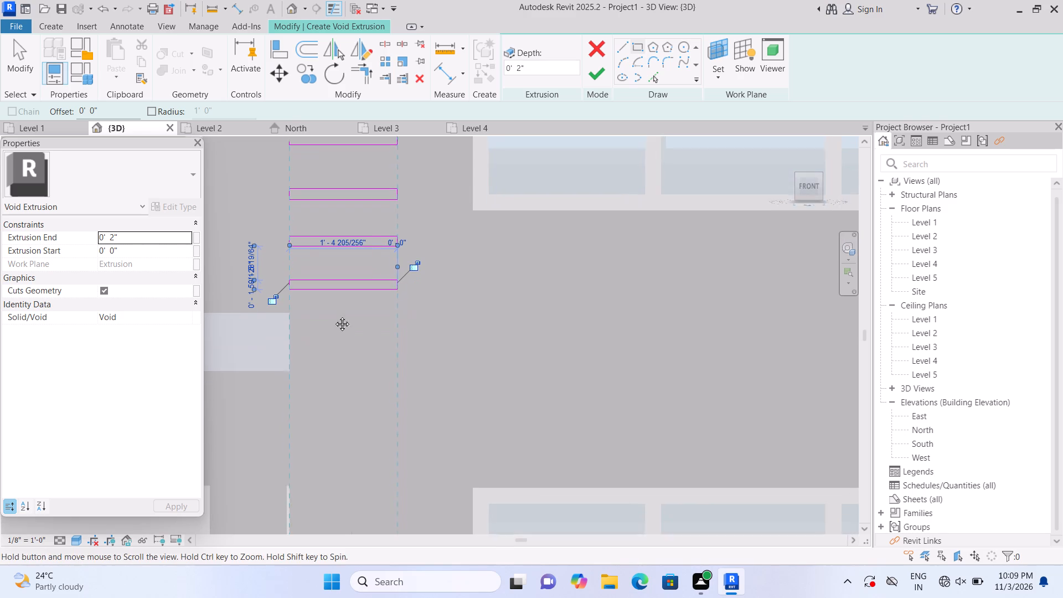
middle_drag(334, 316, 334, 310)
scroll(337, 305, down, 6)
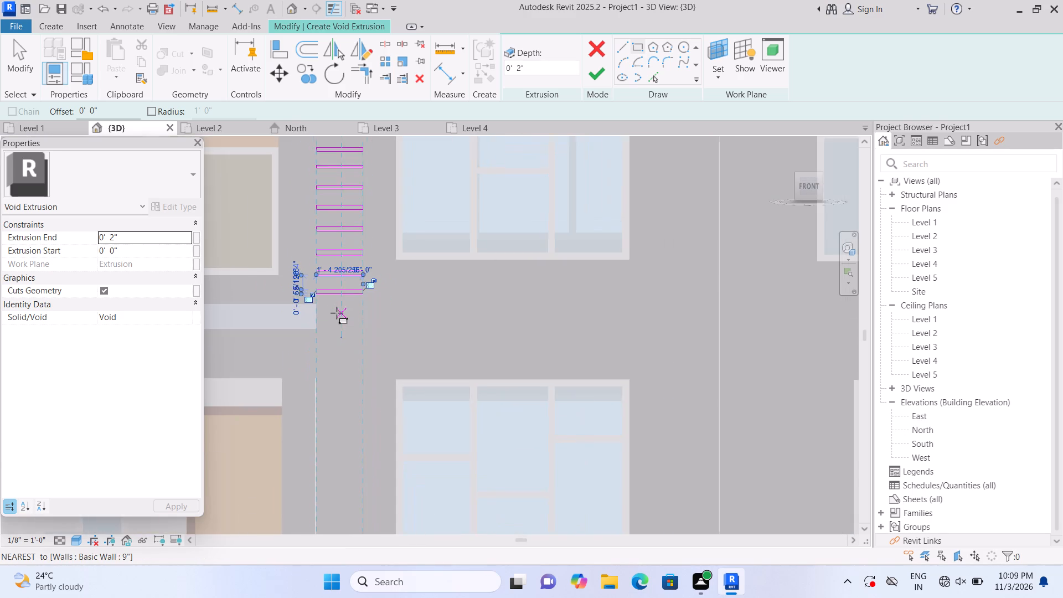
scroll(337, 313, up, 8)
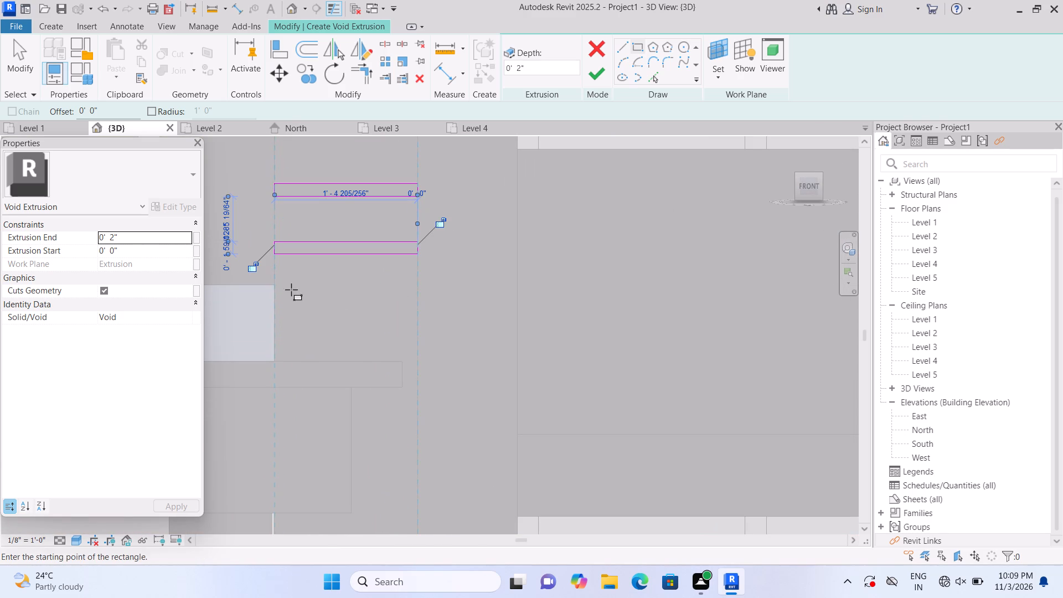
click(277, 299)
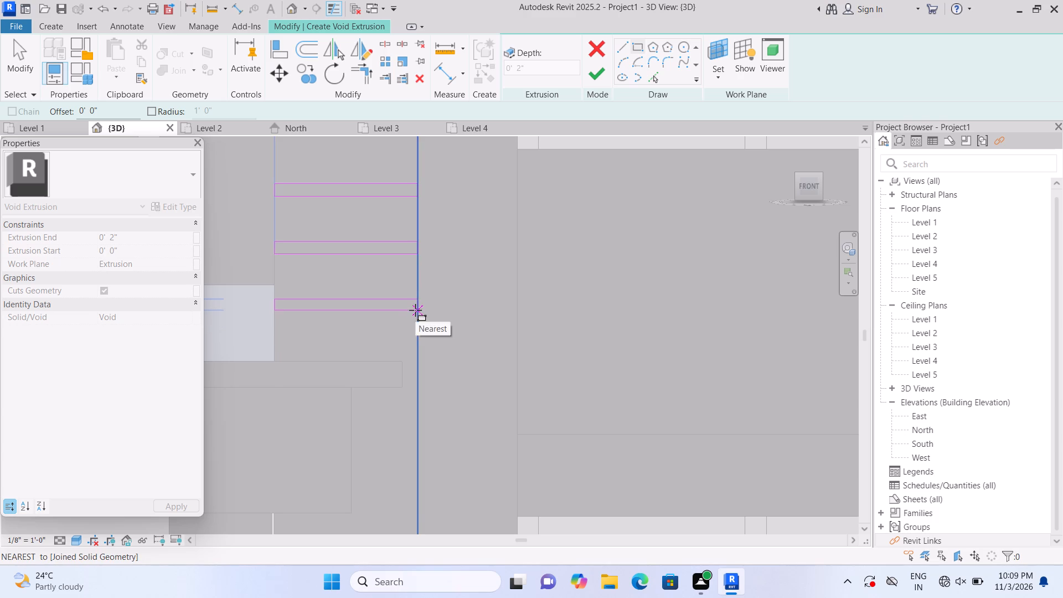
click(415, 310)
click(280, 364)
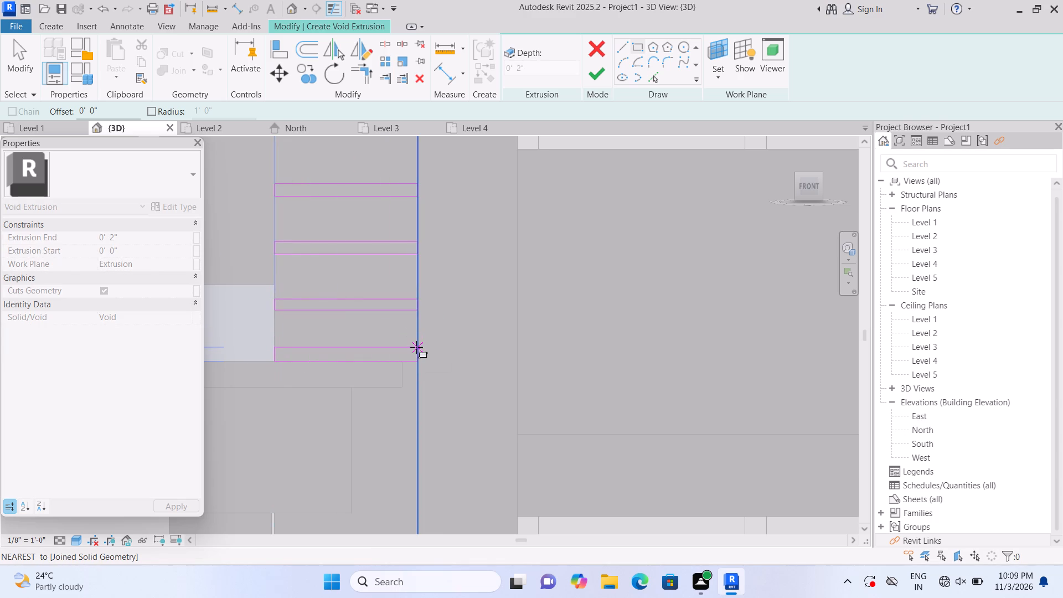
double_click(416, 350)
middle_drag(407, 416, 400, 406)
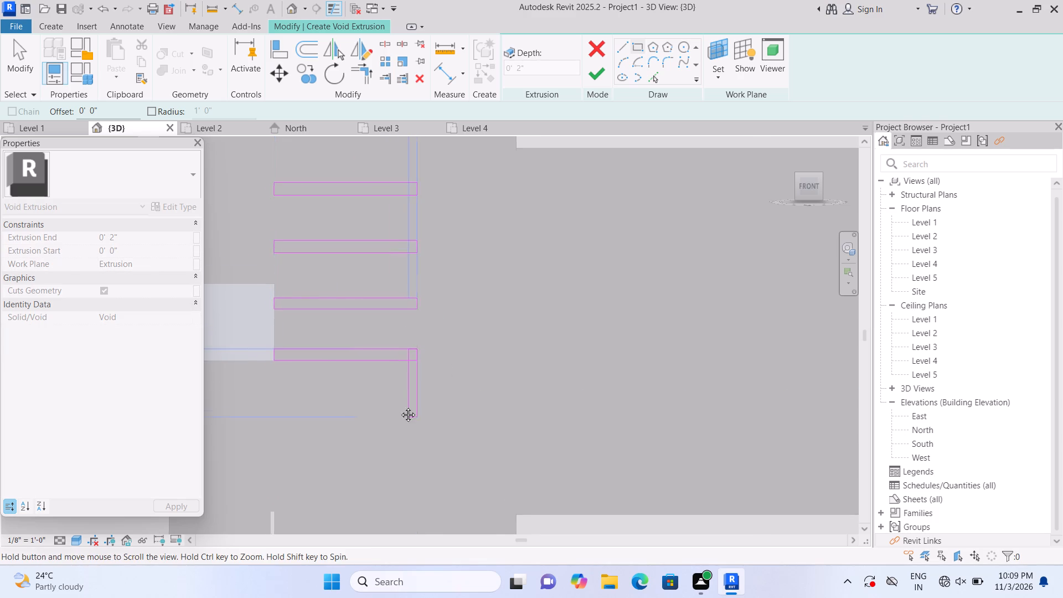
middle_drag(400, 406, 389, 288)
key(Escape)
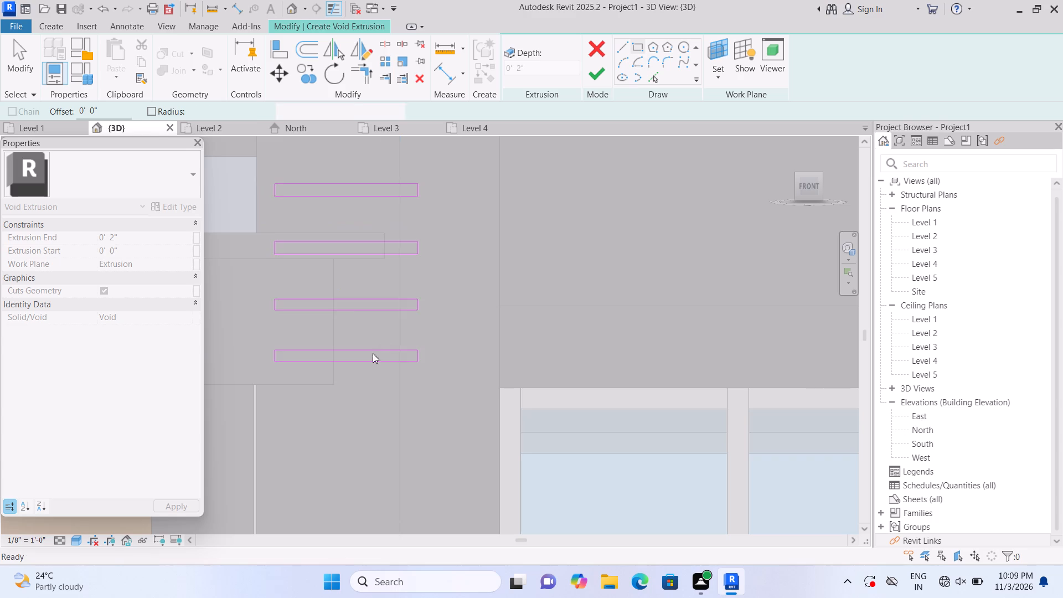
Sketch three narrower thin rectangles about 8" wide below, spanning from the end of the adjoining block to the left leg's right edge.
middle_drag(390, 434, 369, 330)
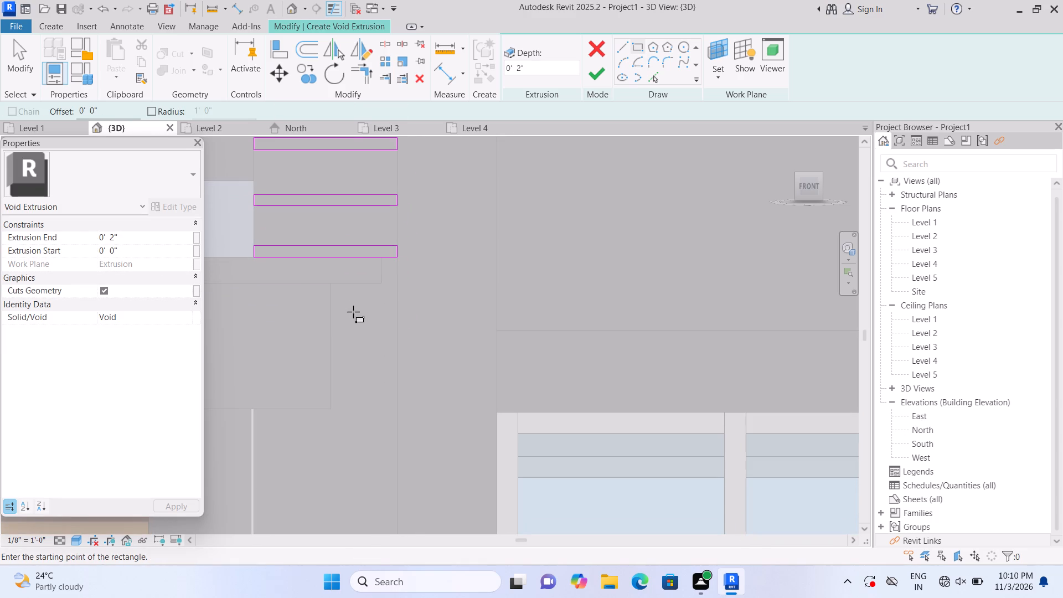
click(332, 283)
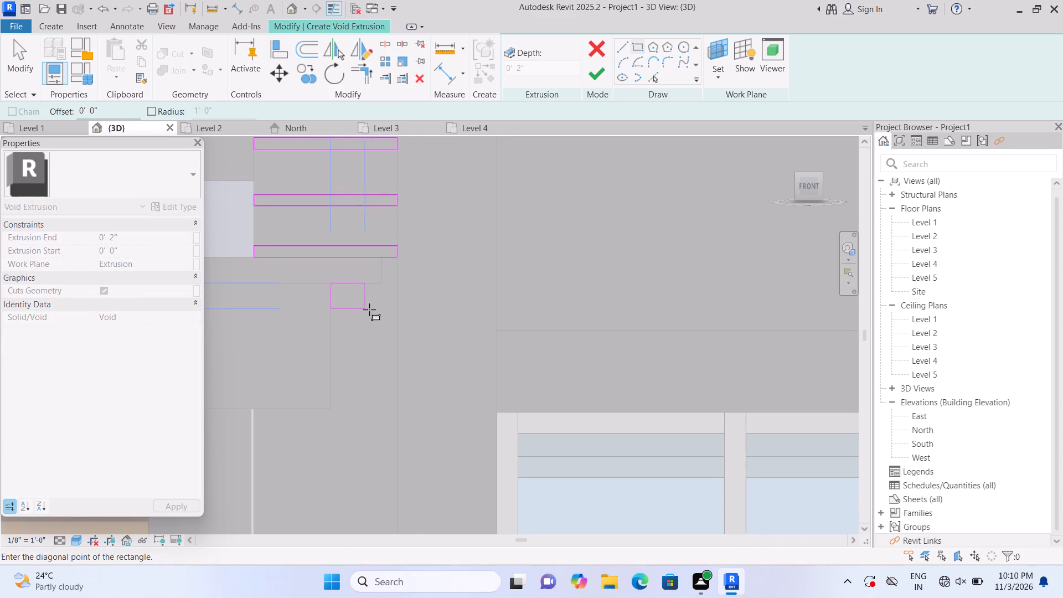
click(393, 292)
scroll(374, 343, up, 1)
middle_drag(374, 343, 361, 245)
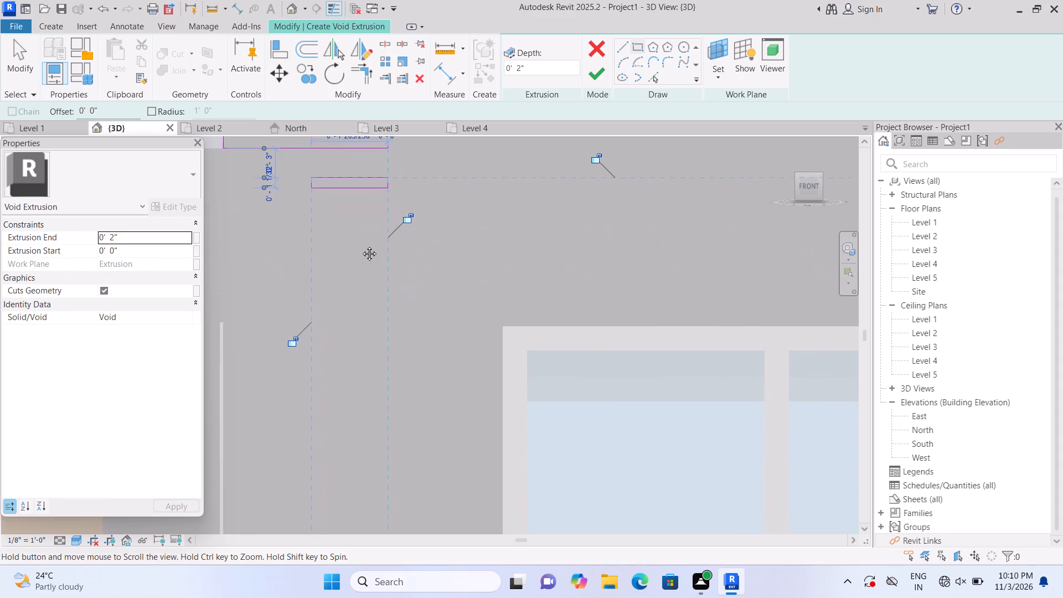
middle_drag(361, 245, 361, 244)
click(316, 219)
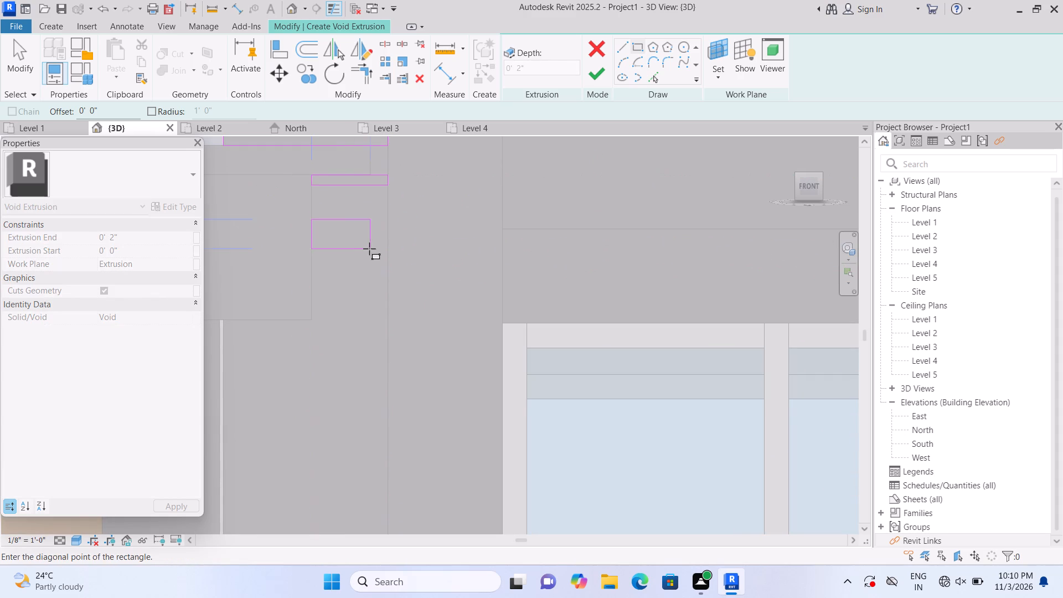
click(384, 228)
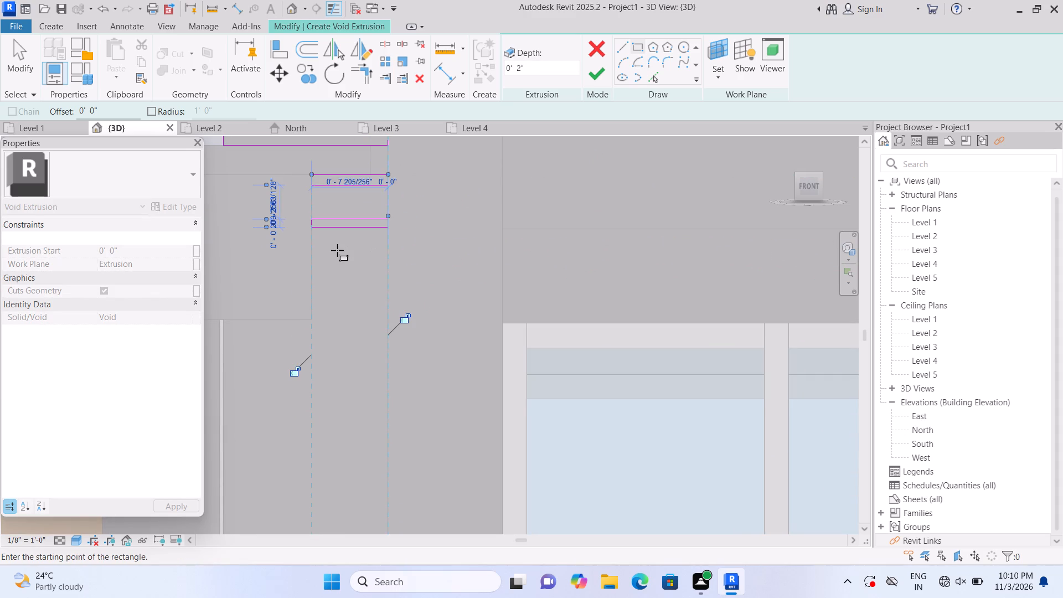
click(314, 267)
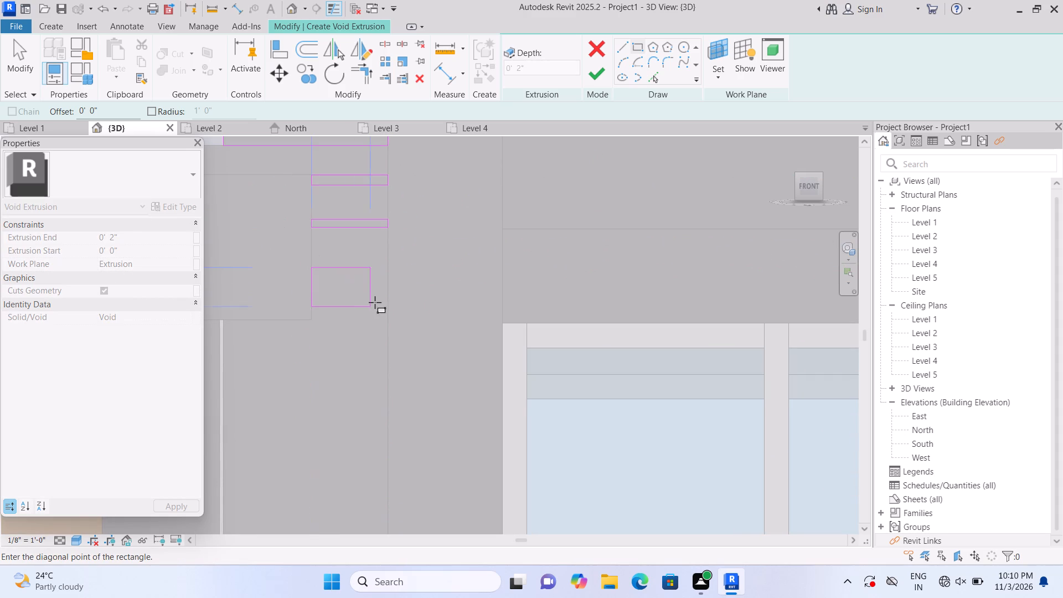
double_click(386, 276)
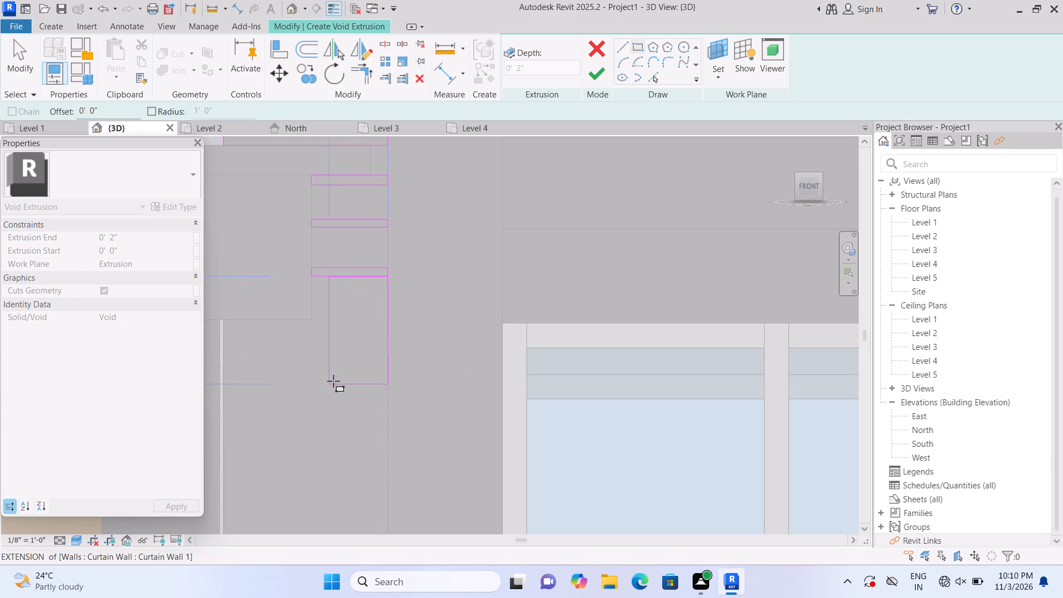
key(Escape)
Sketch two thin rectangles about 1'-5" wide across the left leg, the first starting at the adjoining block's bottom edge and the second below it.
middle_click(426, 323)
scroll(371, 344, down, 2)
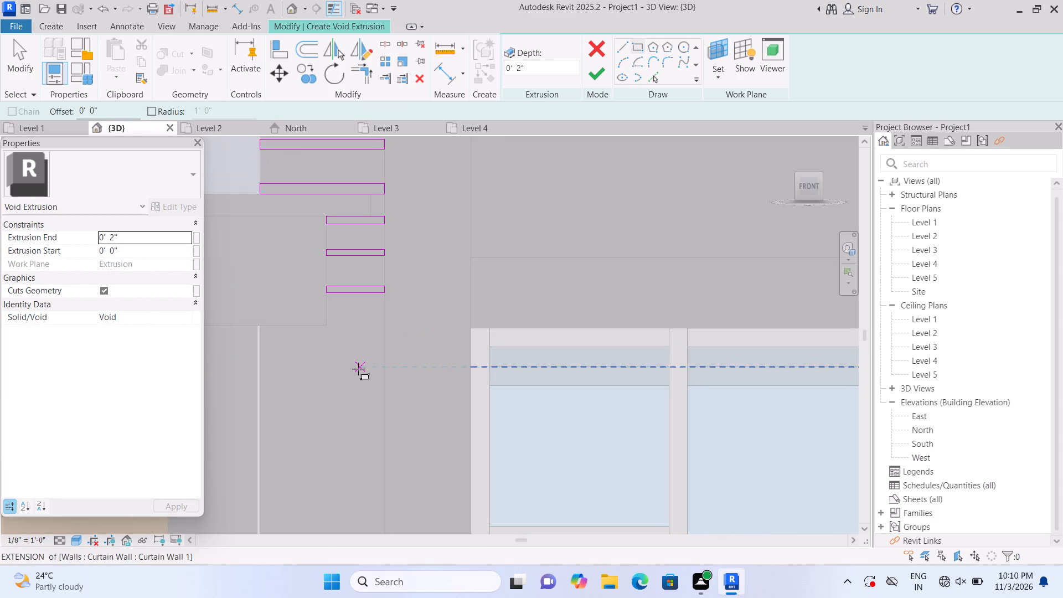
middle_drag(324, 409, 338, 333)
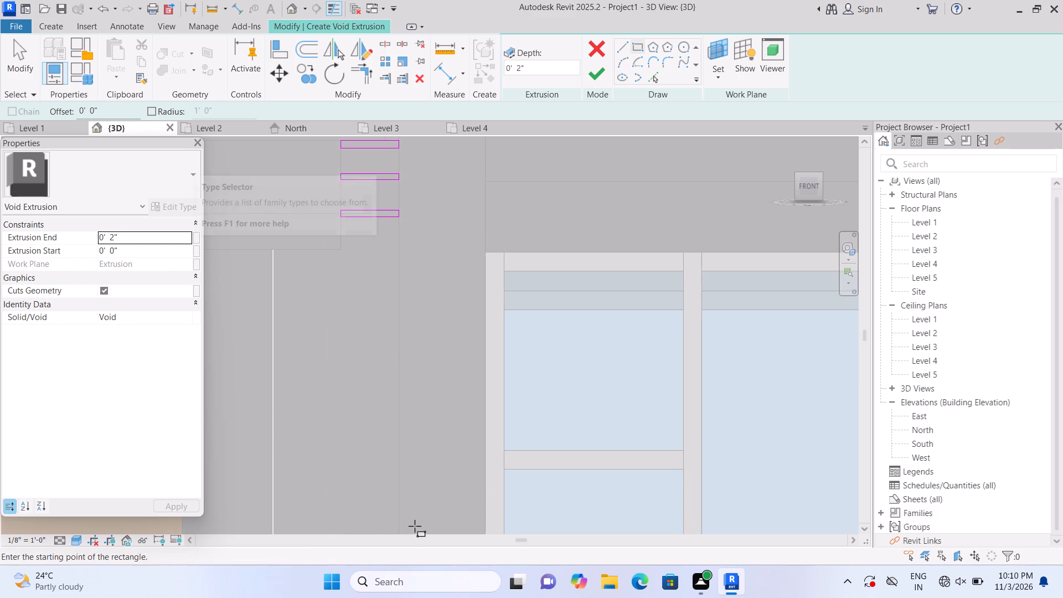
scroll(400, 518, down, 3)
middle_drag(349, 502, 469, 444)
scroll(464, 443, down, 3)
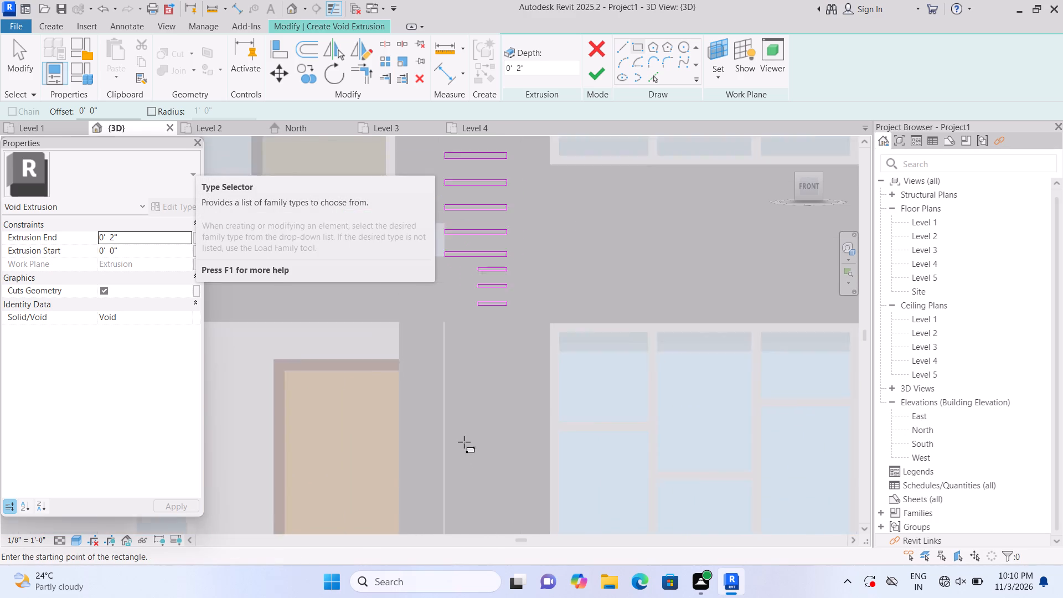
scroll(459, 438, down, 5)
middle_drag(468, 474, 467, 385)
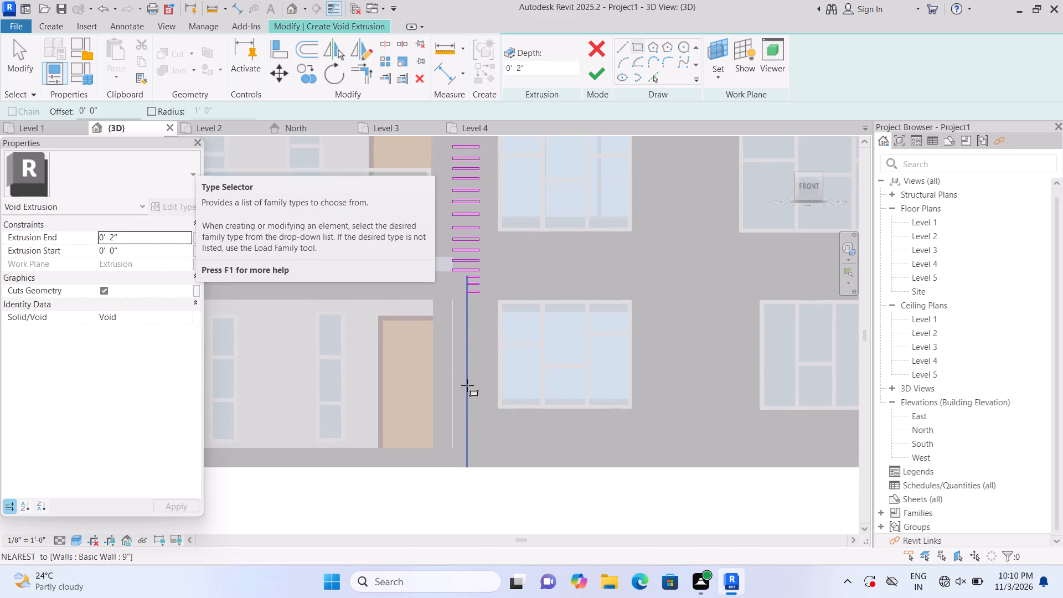
scroll(448, 337, up, 2)
middle_drag(455, 341, 494, 444)
scroll(456, 342, up, 1)
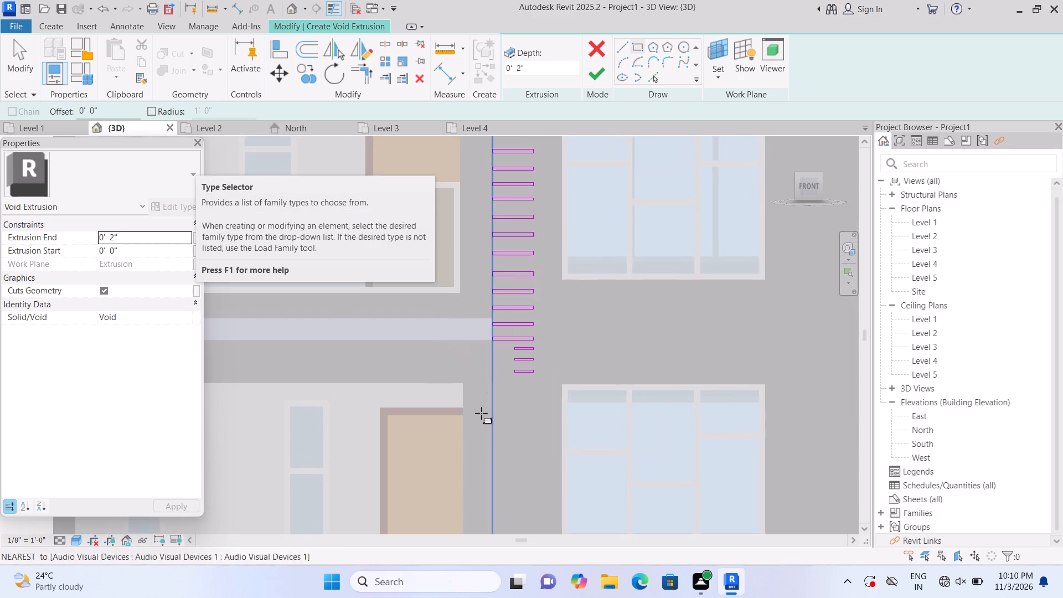
scroll(473, 365, up, 1)
scroll(559, 486, up, 3)
scroll(487, 441, up, 2)
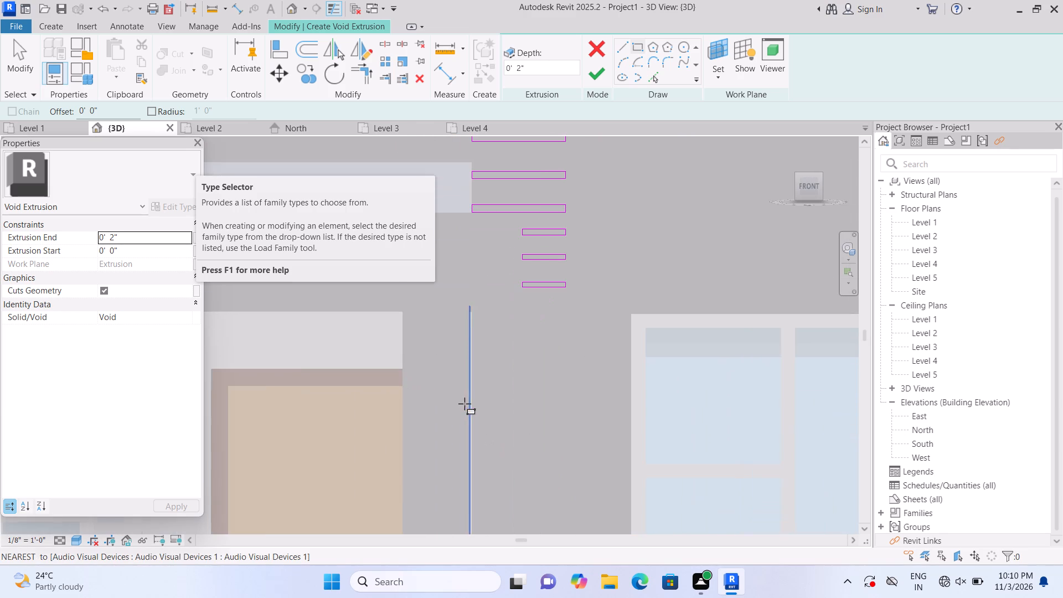
scroll(466, 404, up, 2)
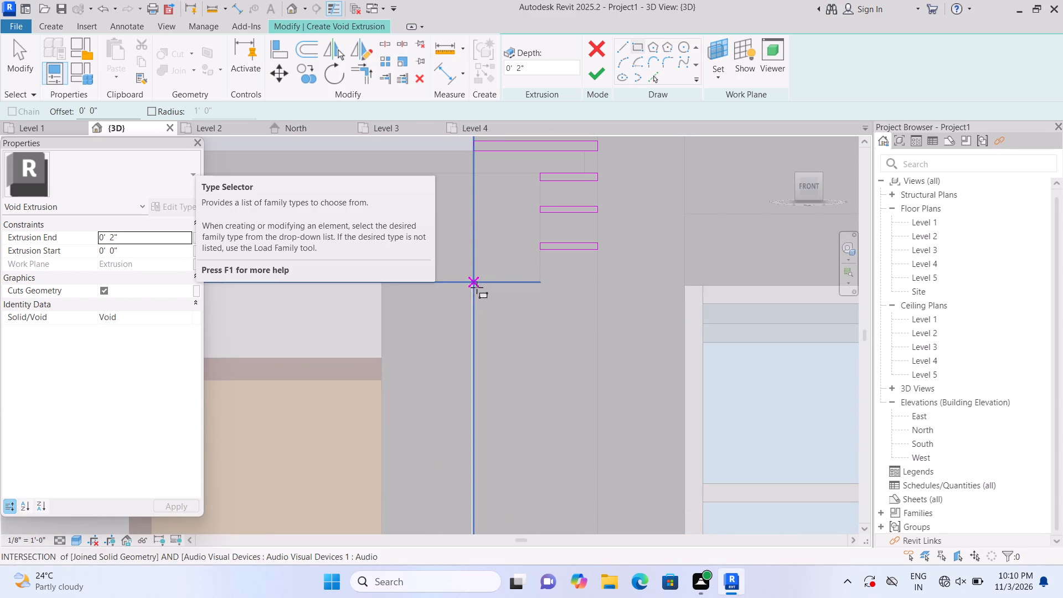
click(477, 287)
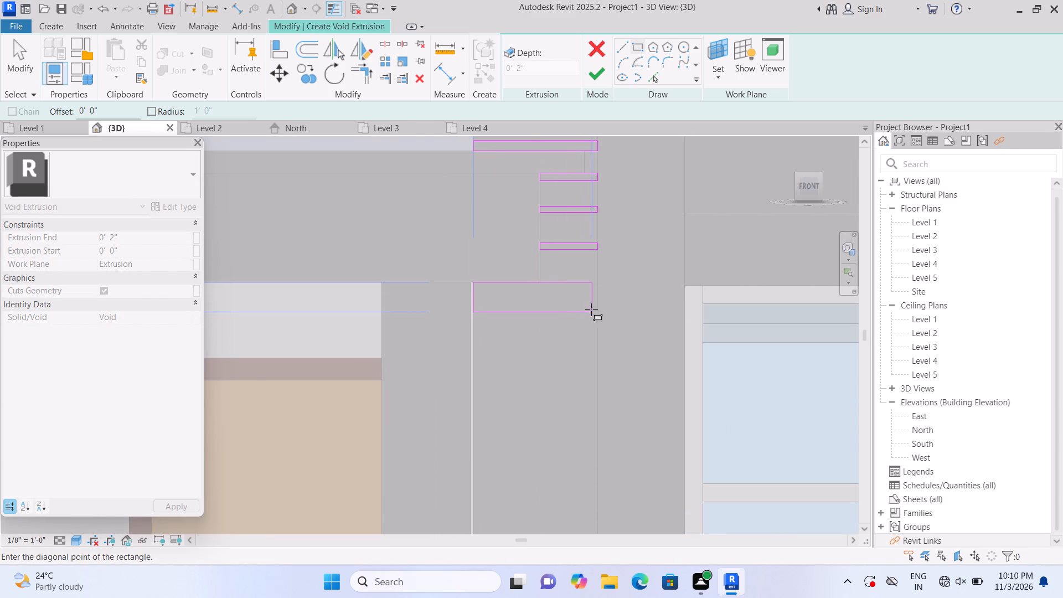
click(600, 293)
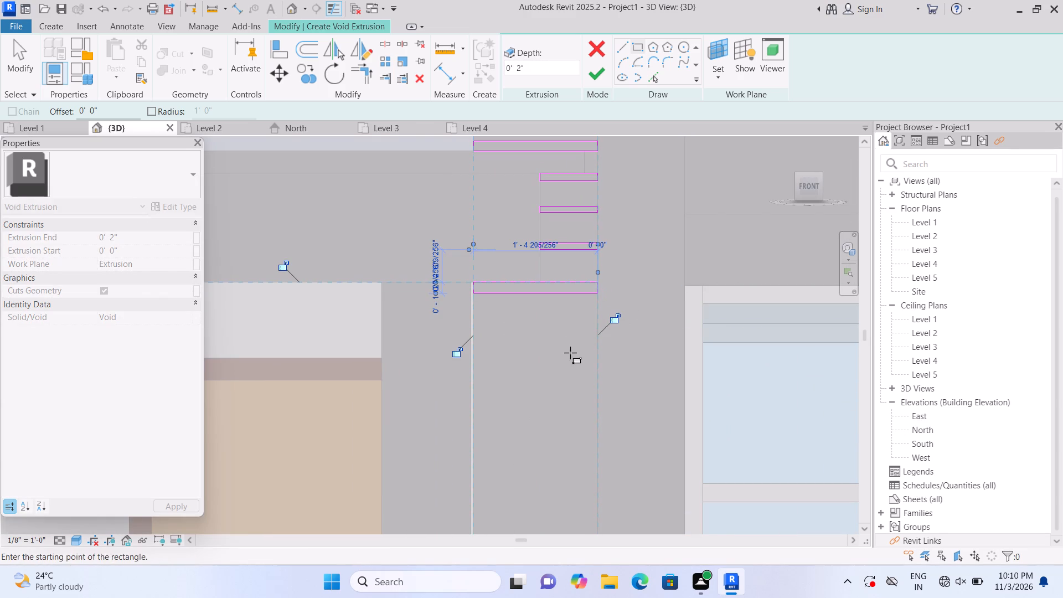
middle_drag(568, 362, 555, 274)
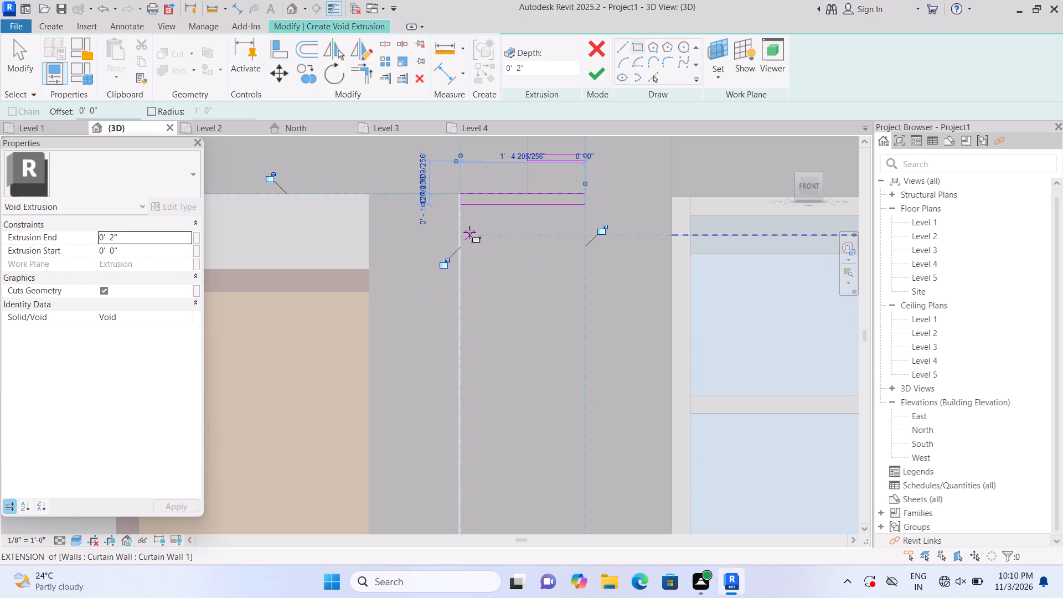
click(466, 235)
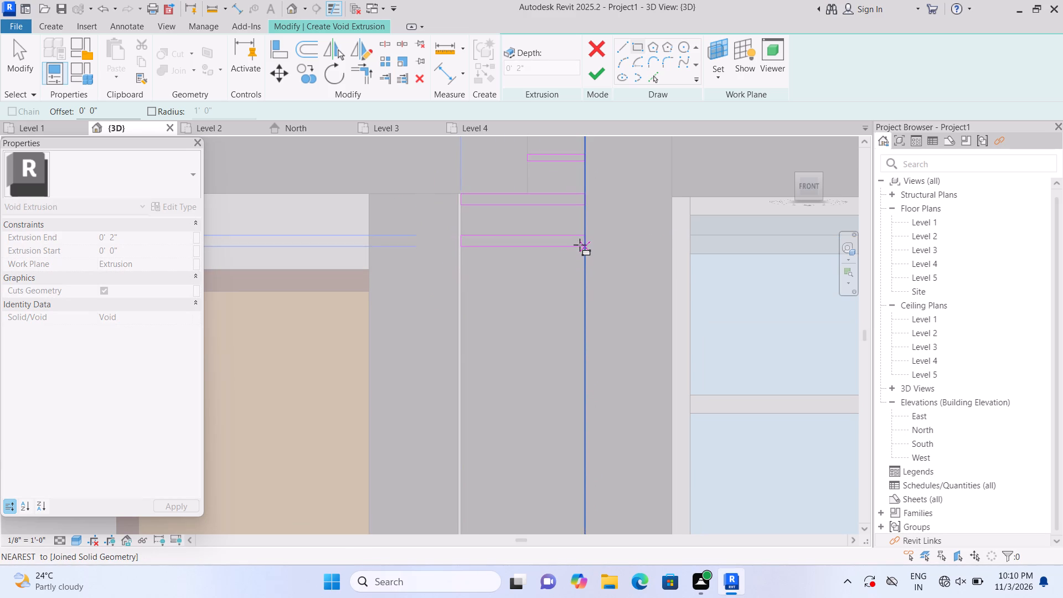
double_click(580, 245)
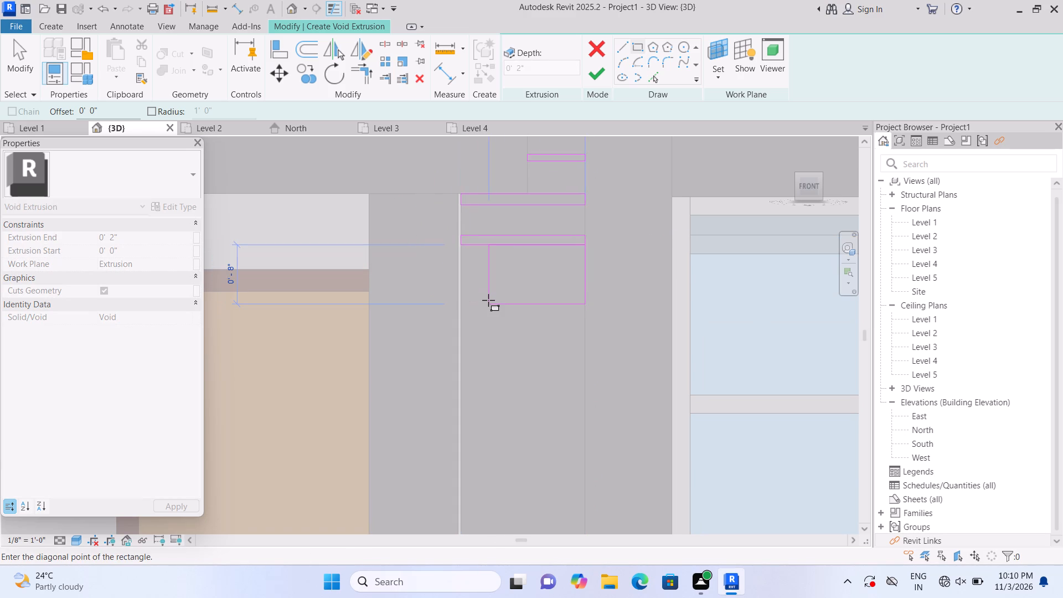
key(Escape)
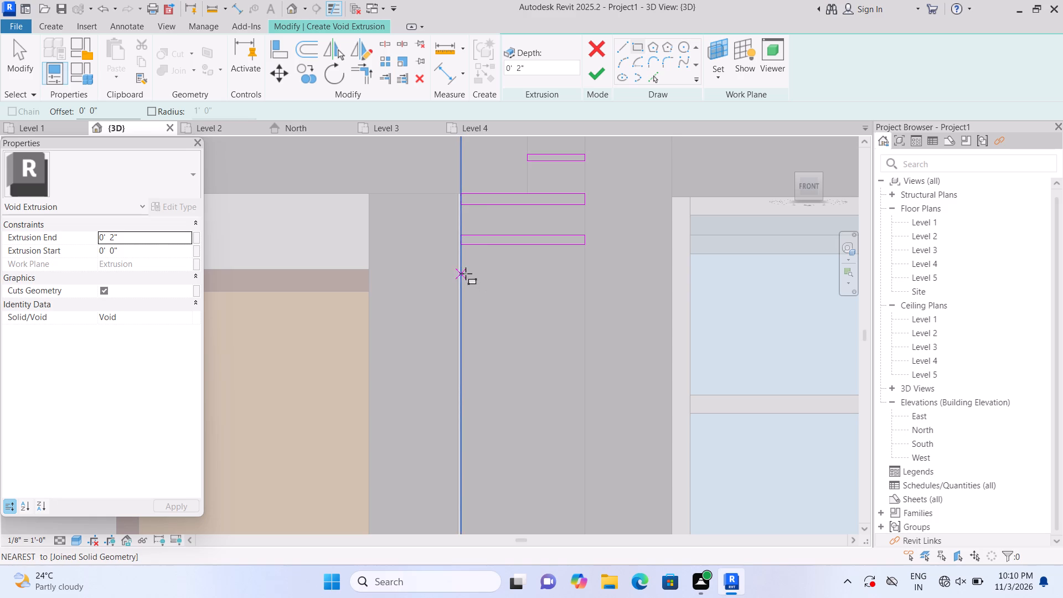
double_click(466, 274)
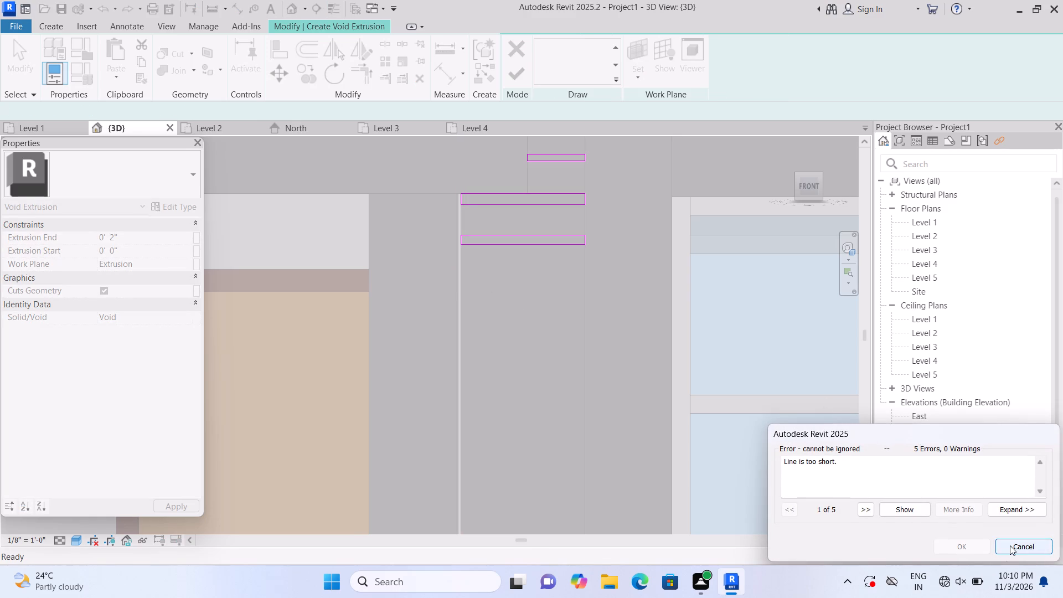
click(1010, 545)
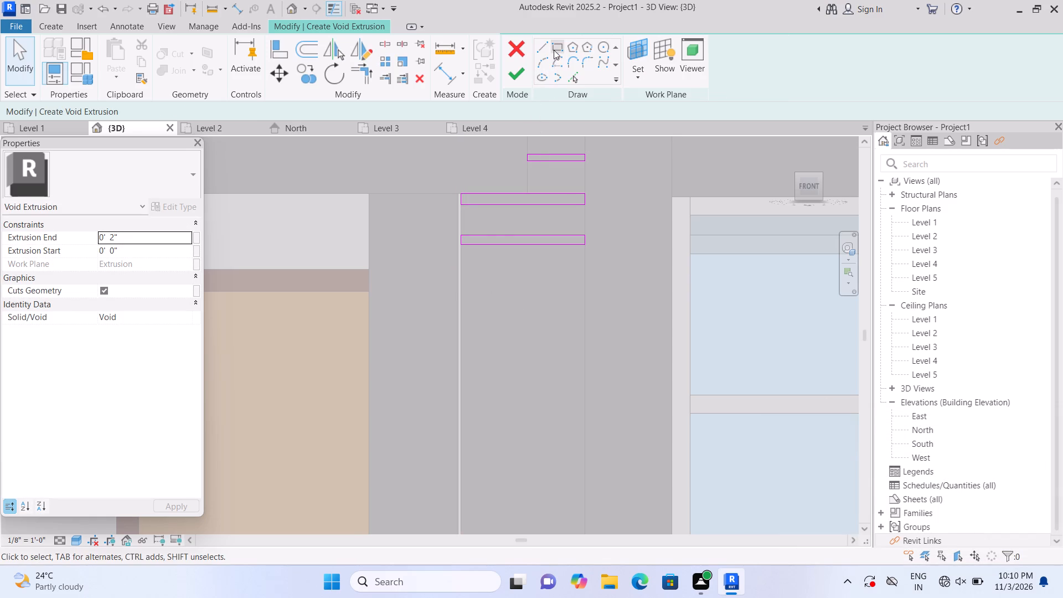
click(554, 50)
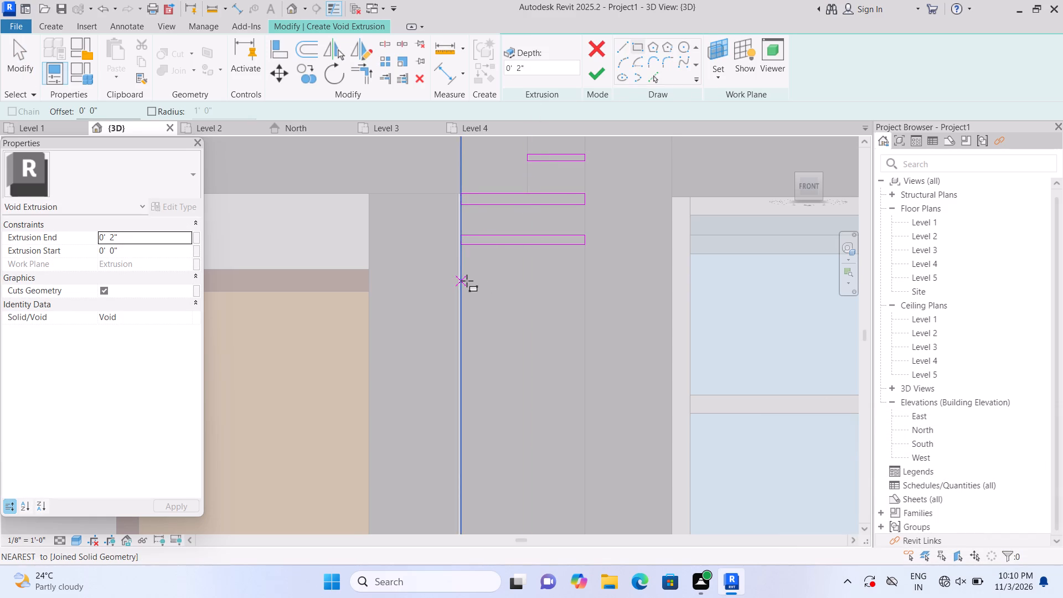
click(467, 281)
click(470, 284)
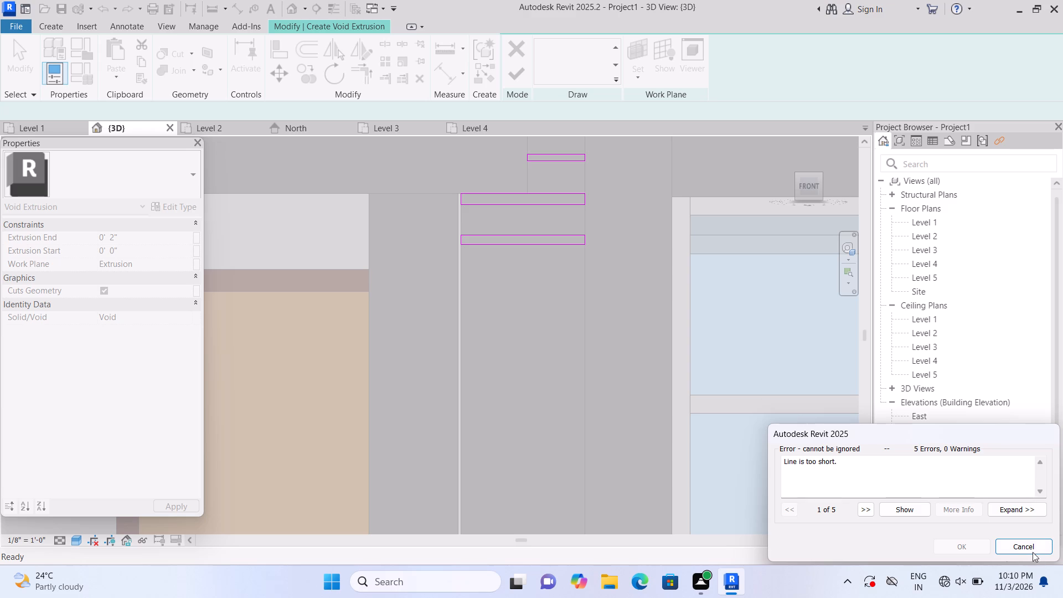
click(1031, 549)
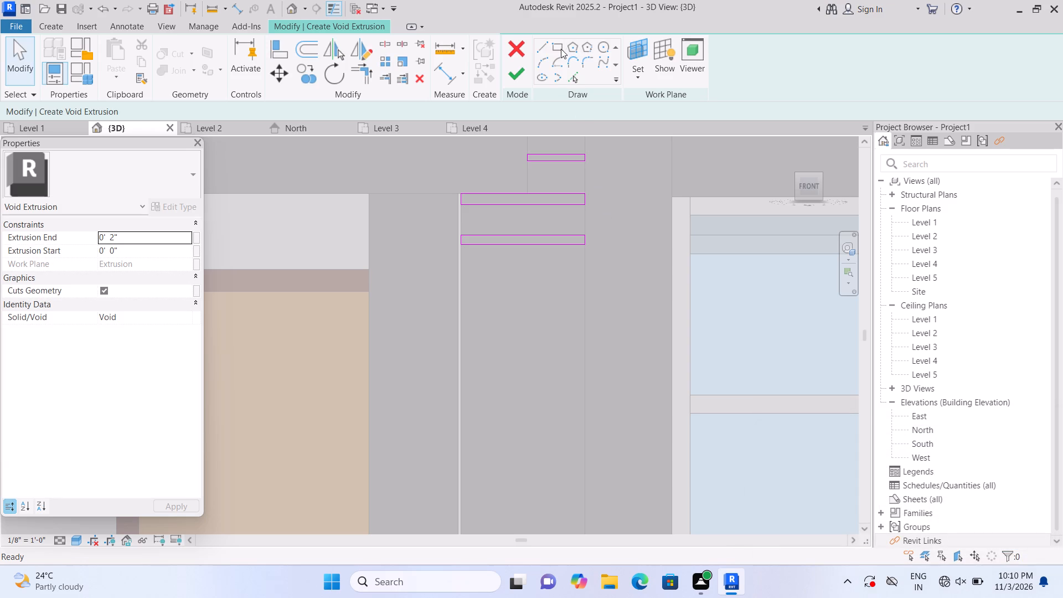
Sketch three thin full-width rectangles down the left leg, evenly spaced below the existing pair, the lowest just above the adjacent window's transom.
click(561, 49)
click(588, 279)
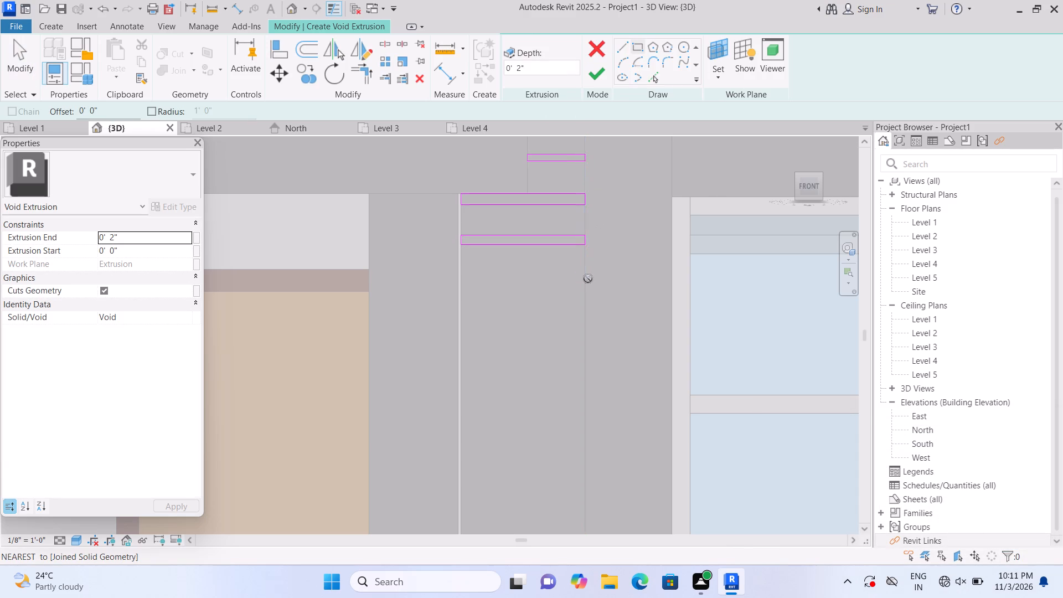
double_click(461, 289)
key(Escape)
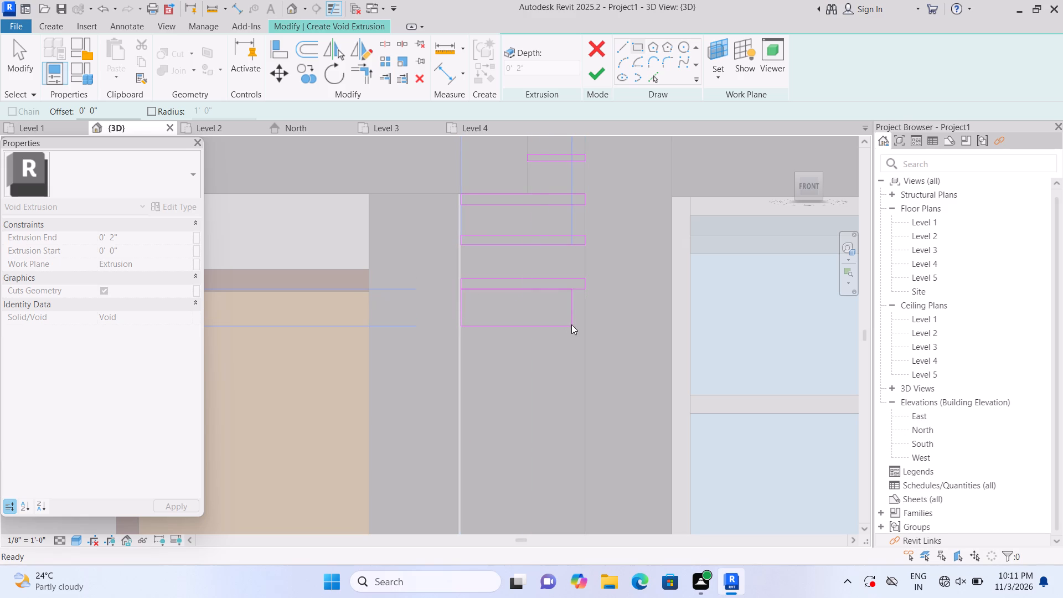
click(582, 327)
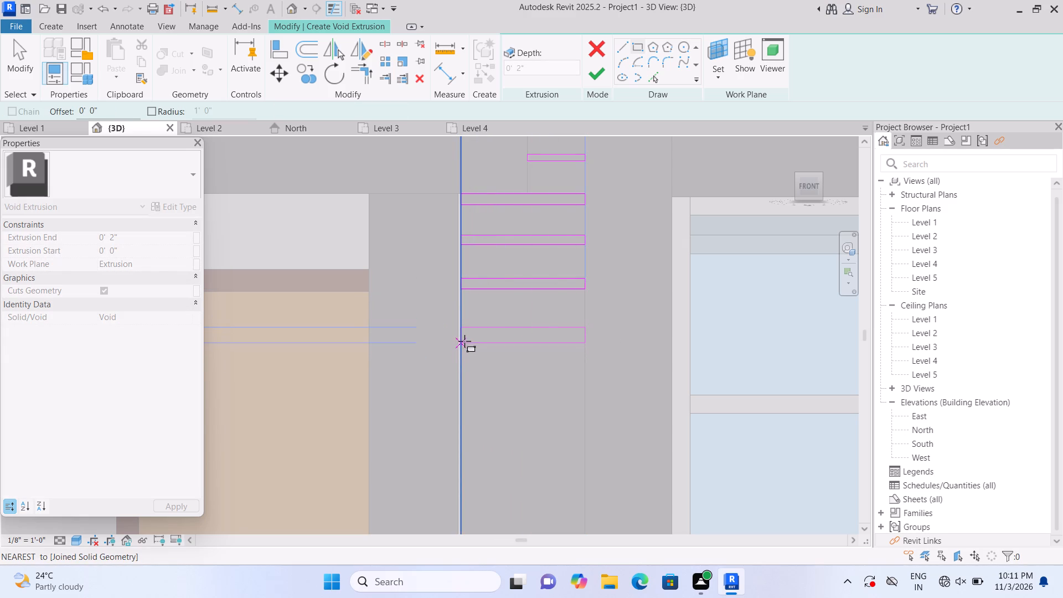
click(465, 337)
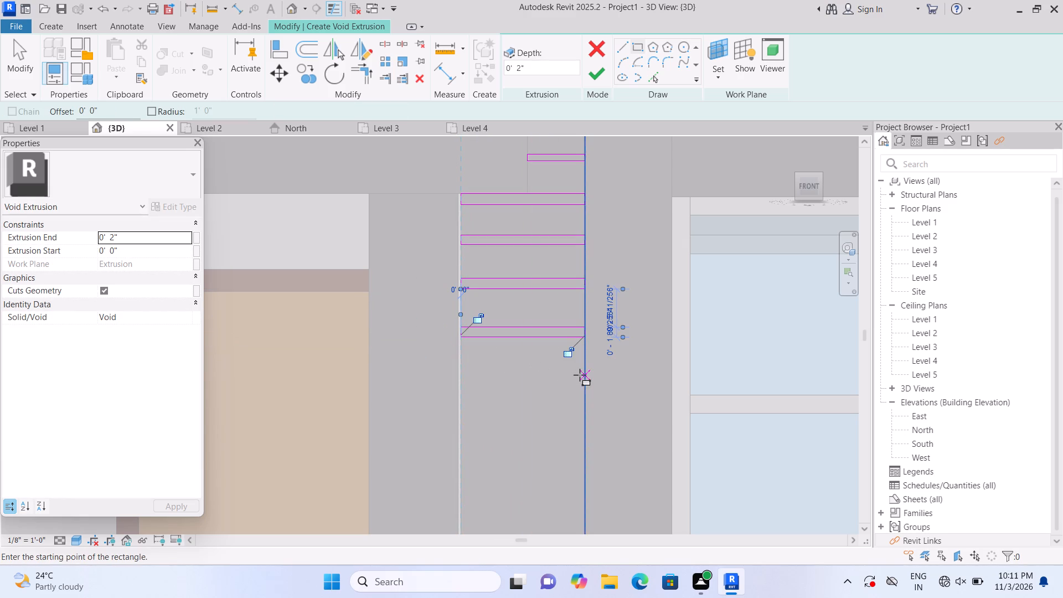
click(580, 375)
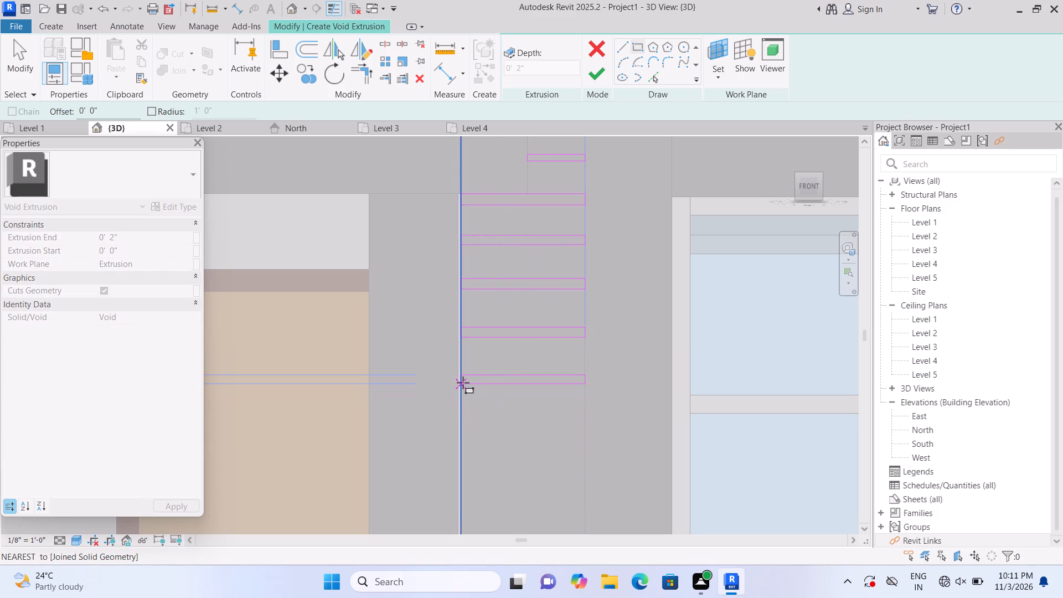
click(463, 383)
Add three more thin full-width rectangles down the left leg at similar spacing, starting at the adjacent window's transom level.
middle_drag(491, 410, 456, 246)
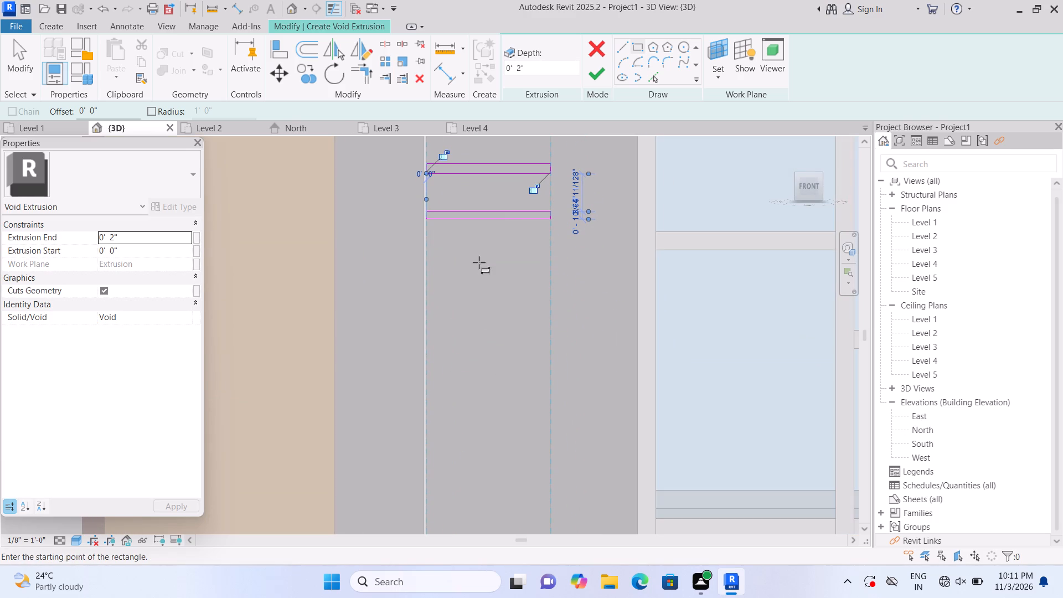
click(546, 246)
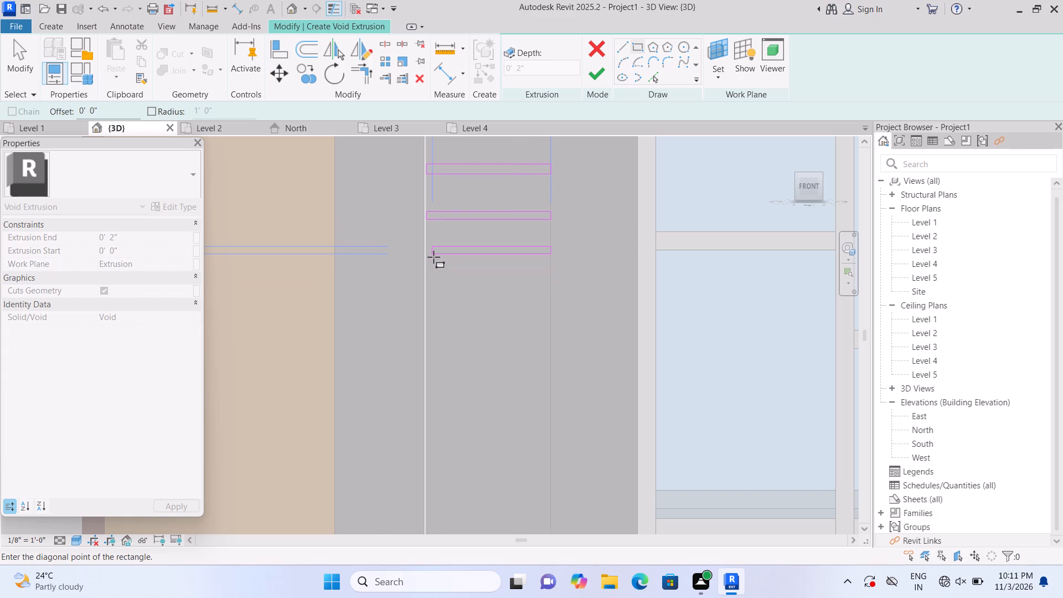
click(431, 257)
middle_drag(462, 322, 455, 269)
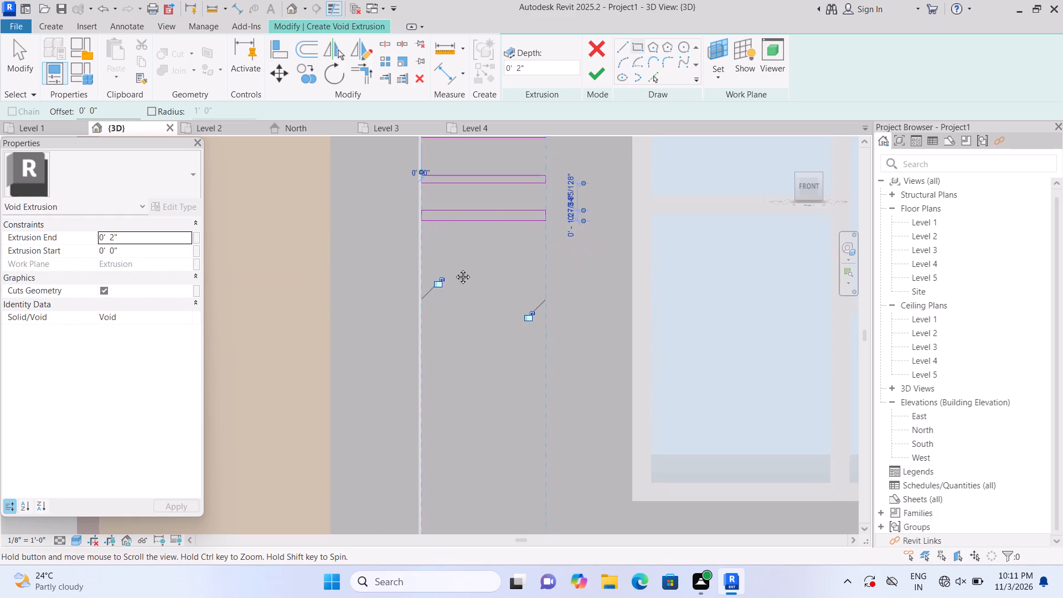
middle_drag(455, 269, 452, 239)
click(540, 208)
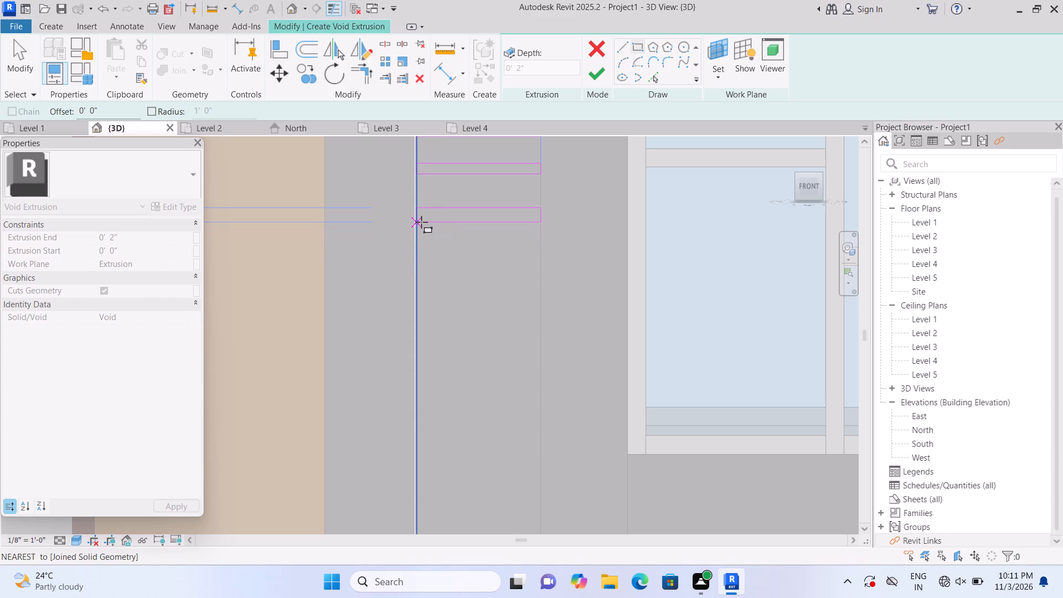
click(422, 220)
middle_drag(460, 310, 452, 241)
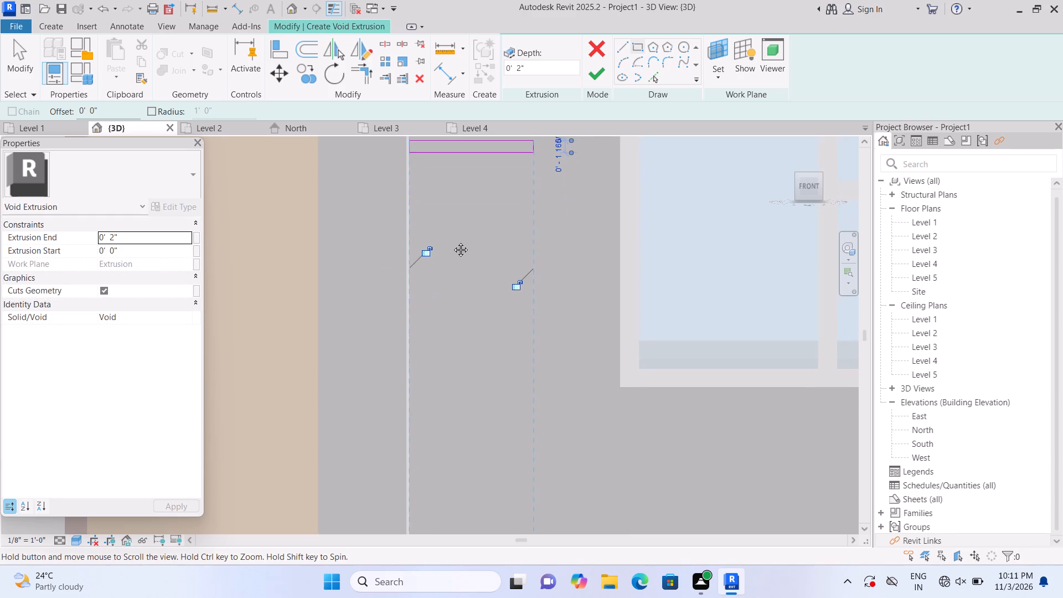
middle_drag(452, 241, 451, 236)
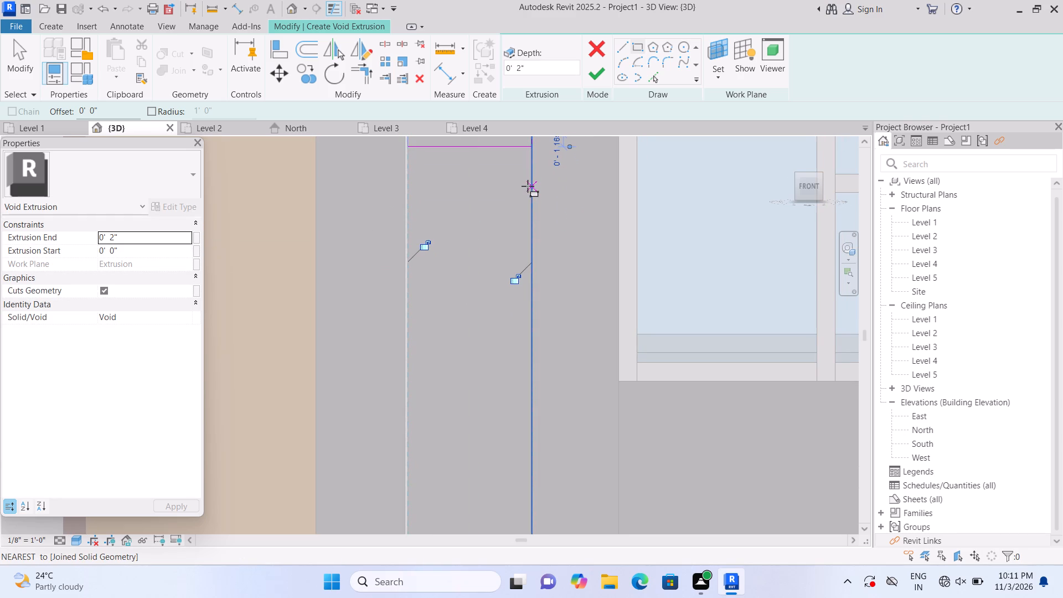
click(528, 186)
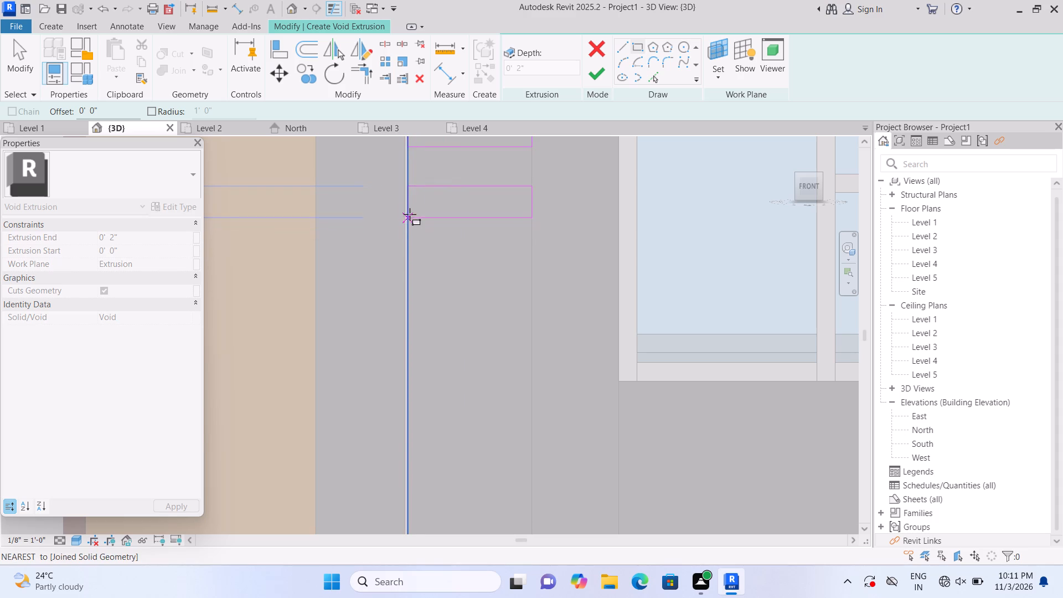
click(411, 198)
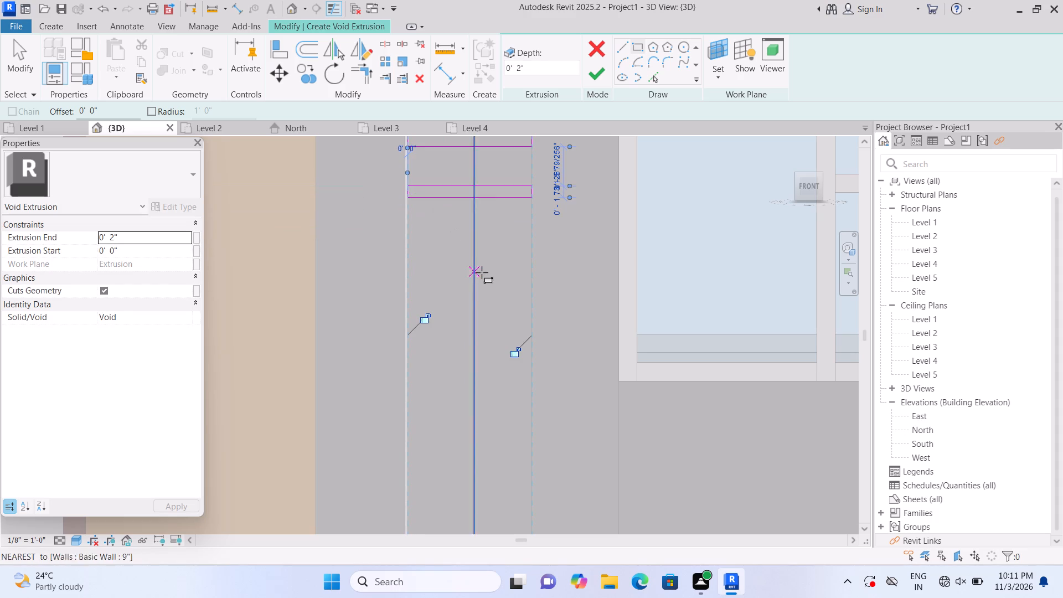
Sketch four more thin full-width rectangles down the left leg, the lowest ending level with the bottom edge of the adjacent window frame.
middle_drag(486, 256, 477, 187)
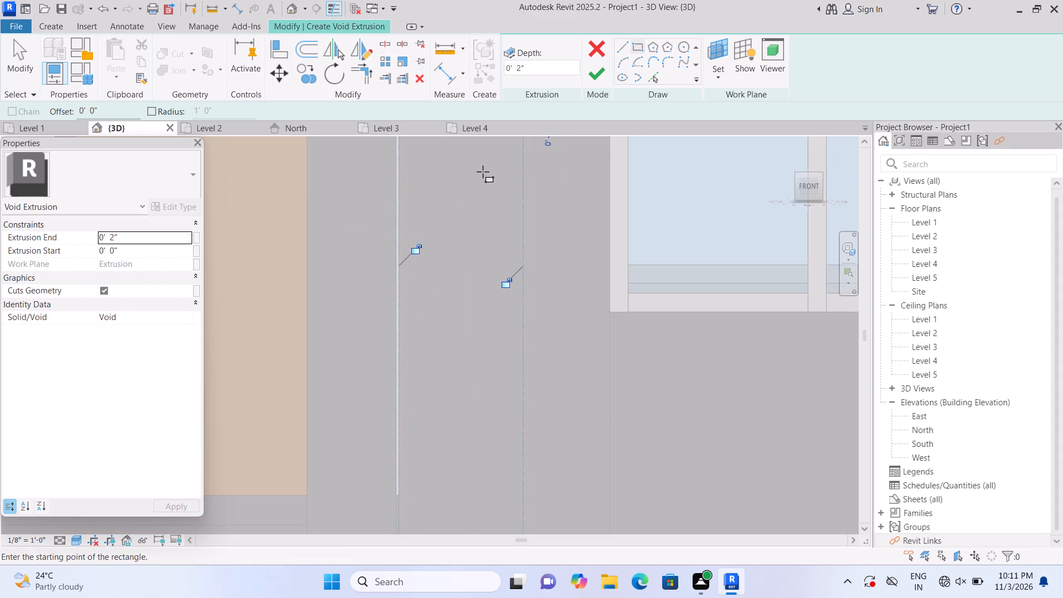
scroll(484, 178, down, 1)
middle_drag(484, 178, 498, 252)
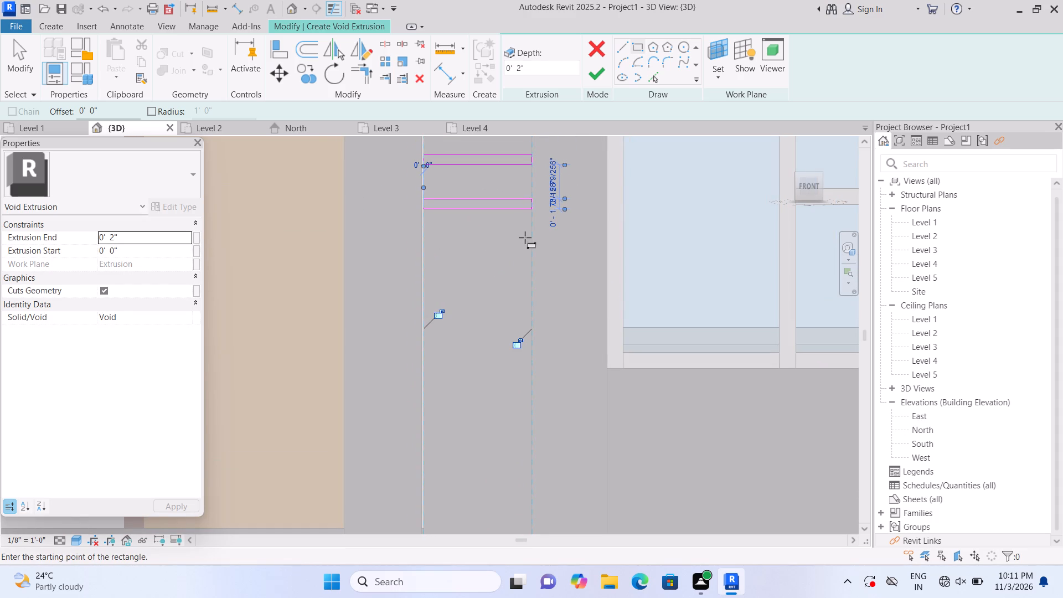
click(528, 240)
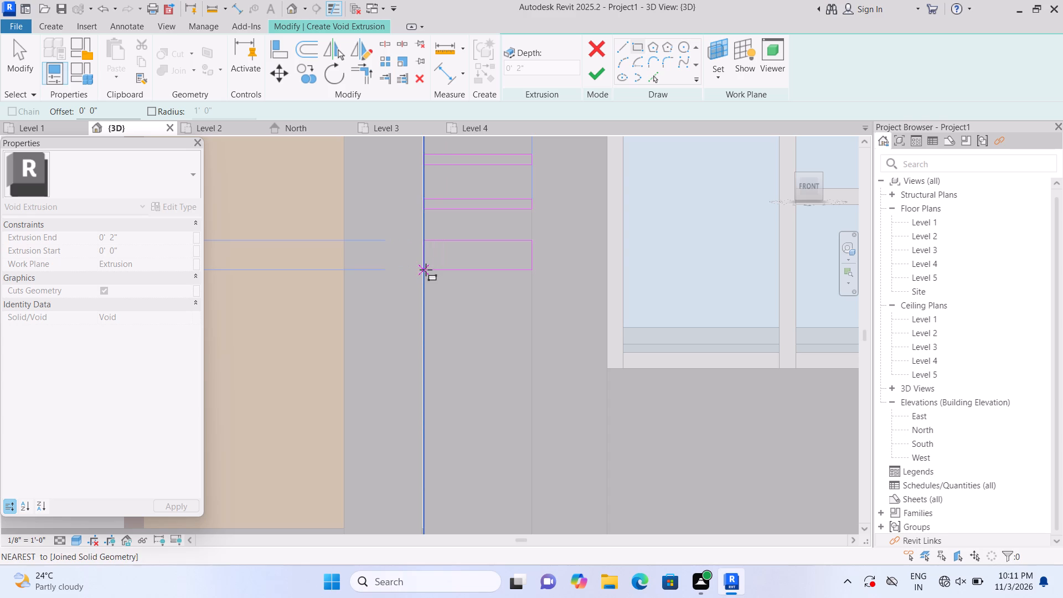
click(423, 250)
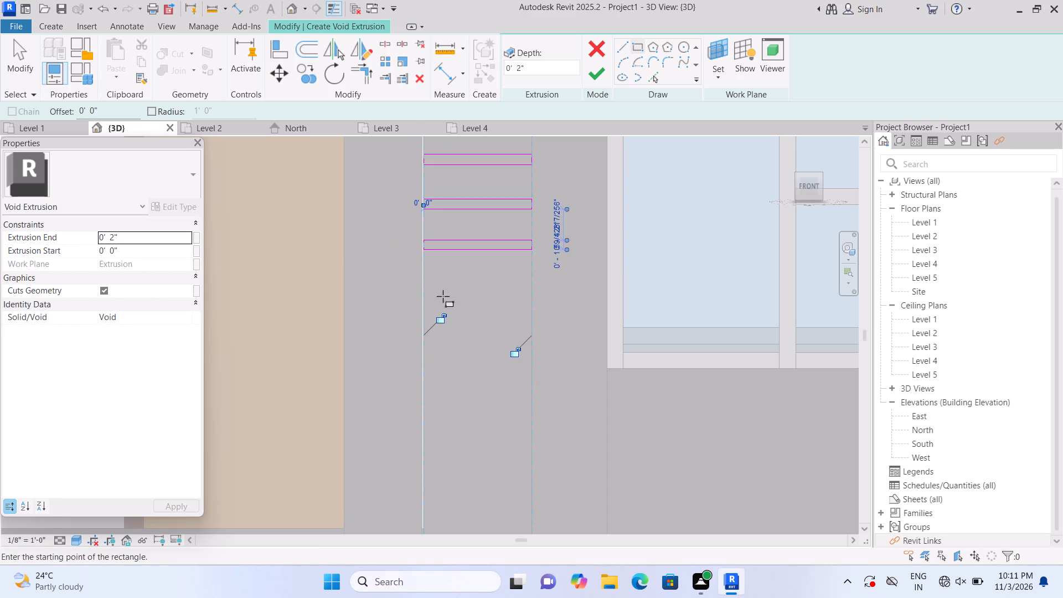
middle_drag(450, 302, 435, 244)
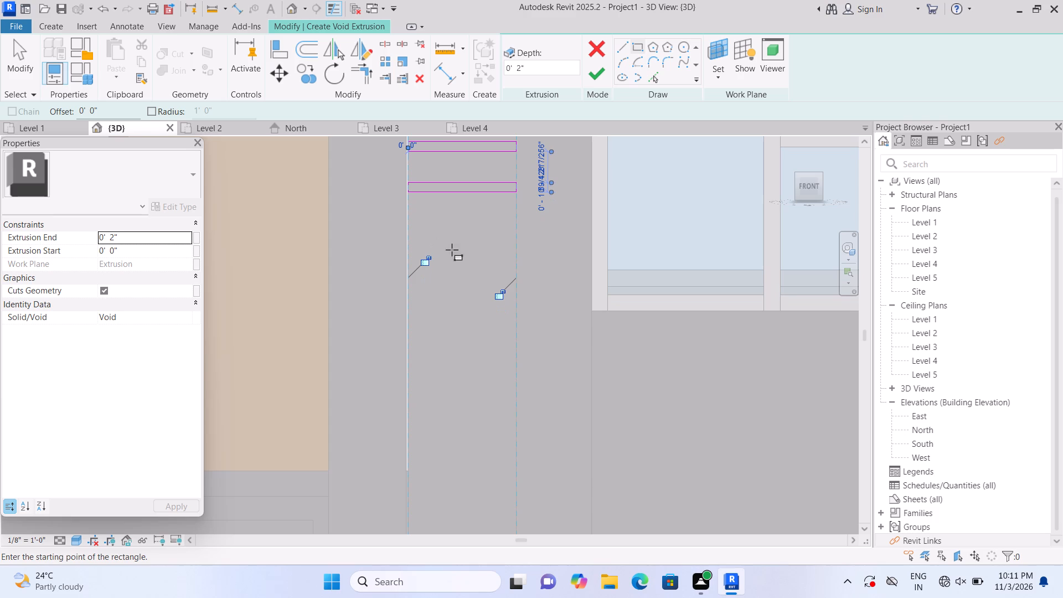
click(516, 223)
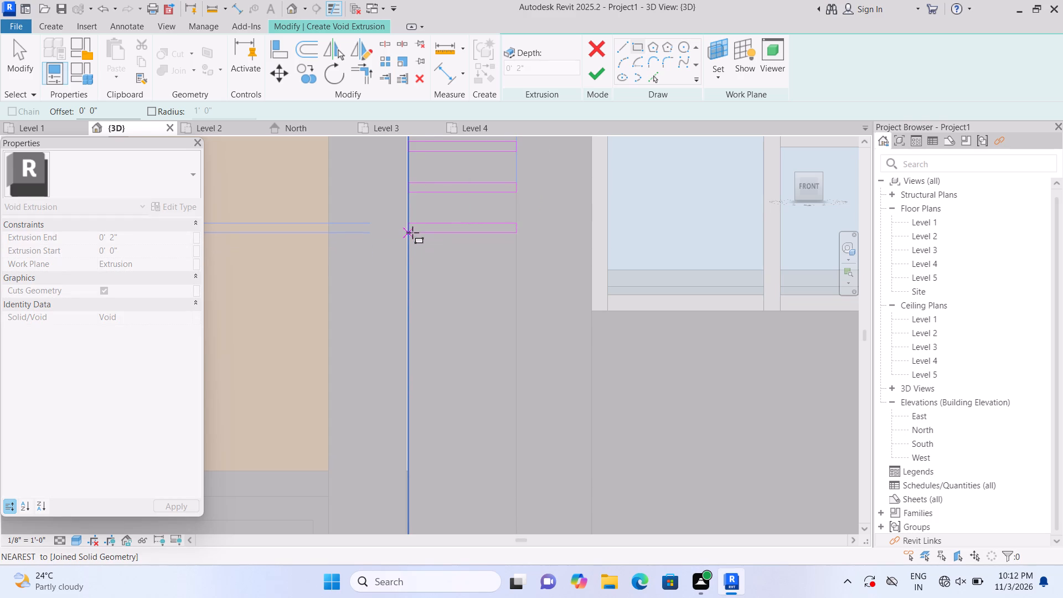
click(412, 233)
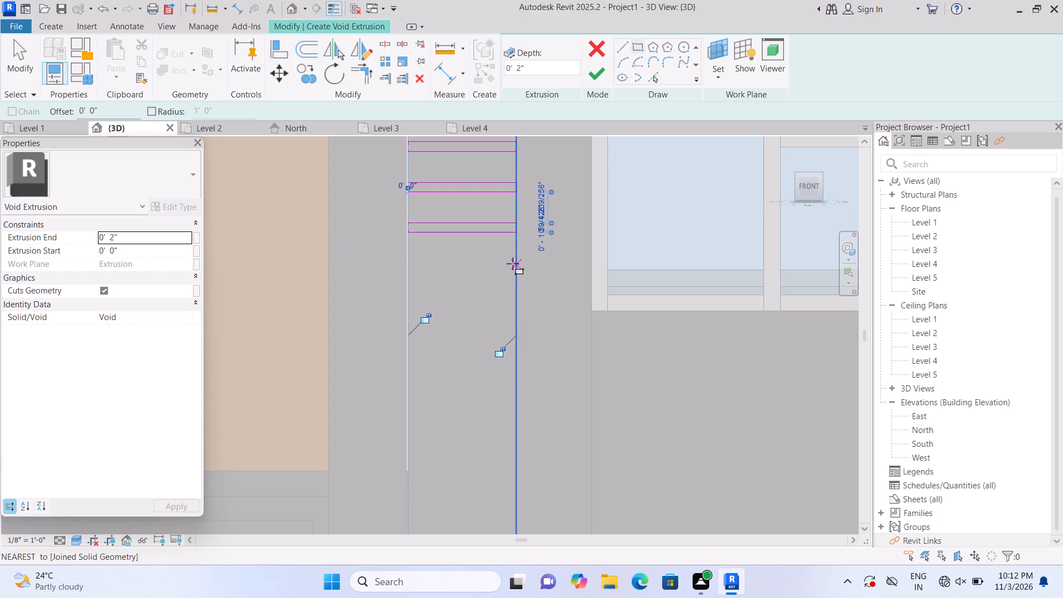
click(513, 264)
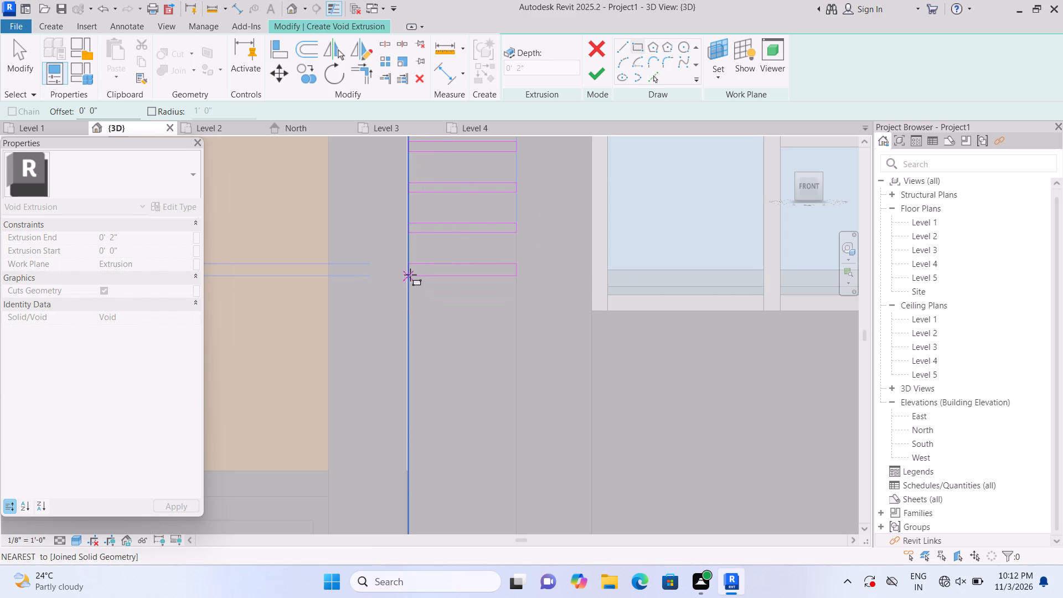
double_click(410, 271)
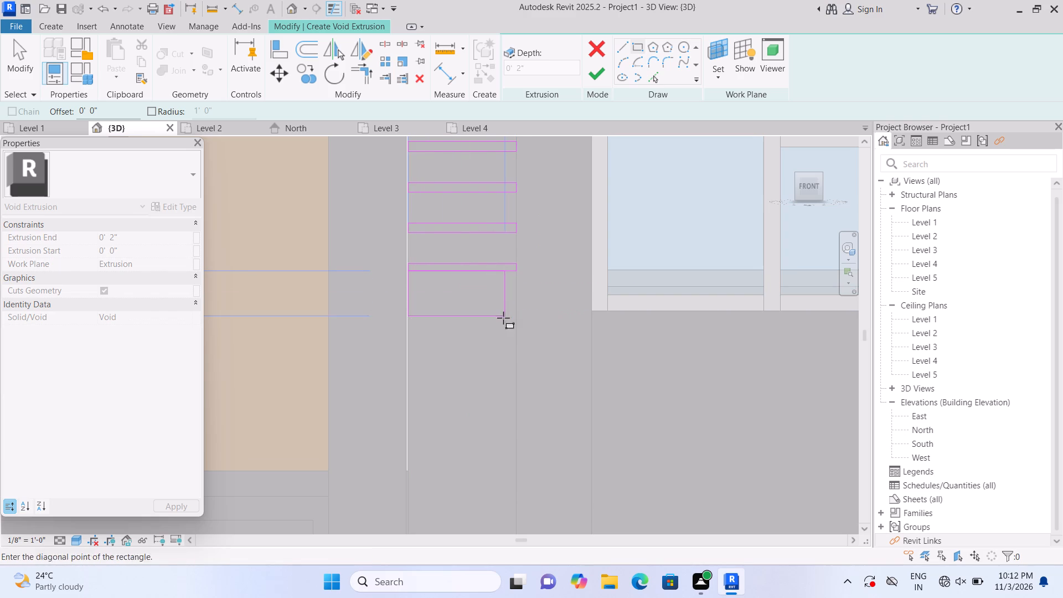
key(Escape)
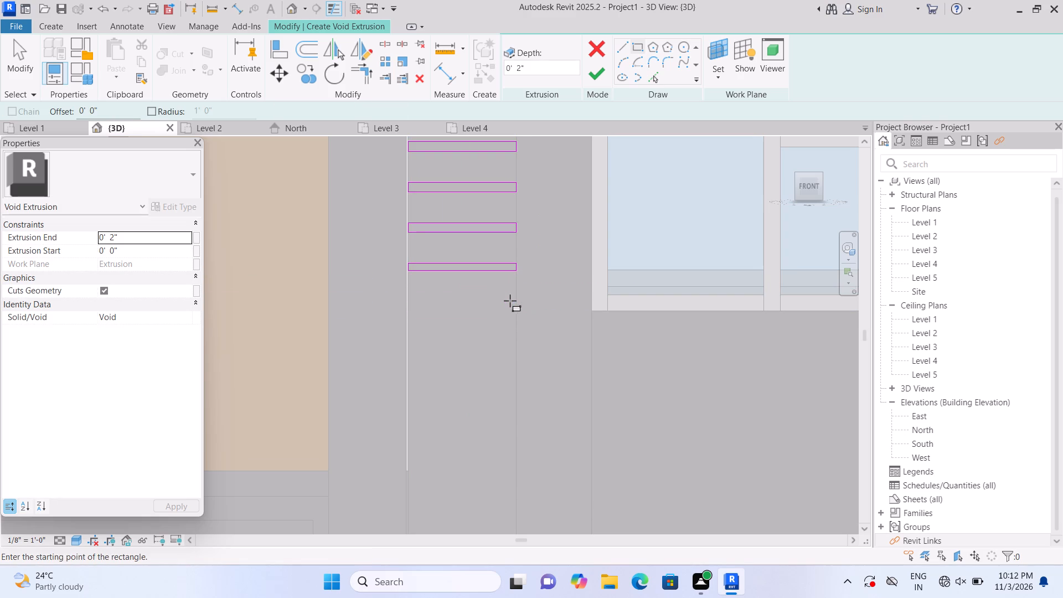
click(510, 301)
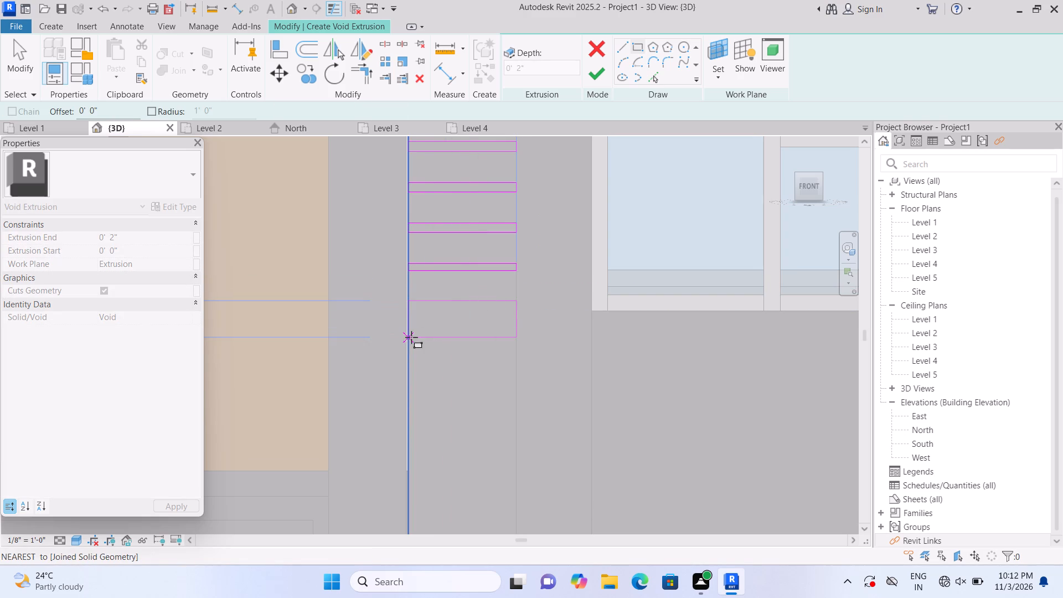
click(411, 307)
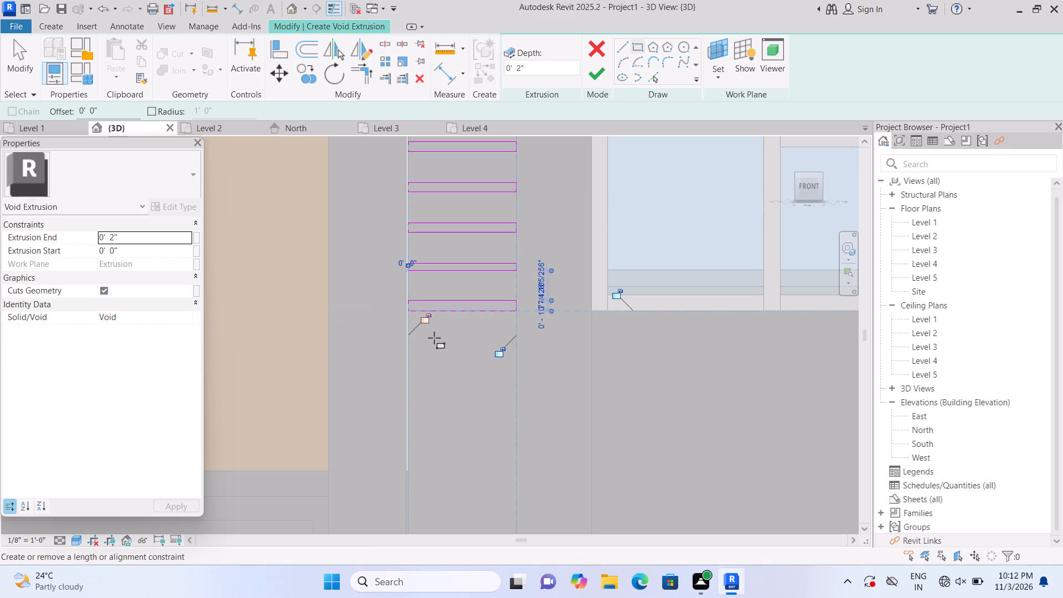
Sketch three more thin full-width rectangles down the left leg at similar spacing, starting just below the adjacent window frame's bottom edge.
middle_drag(438, 342, 431, 245)
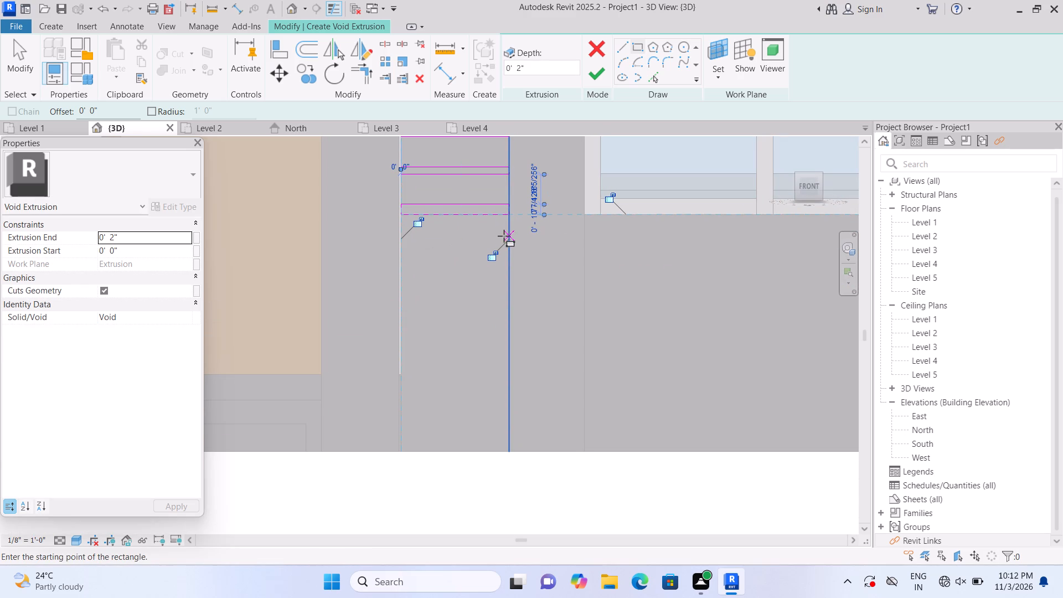
click(504, 236)
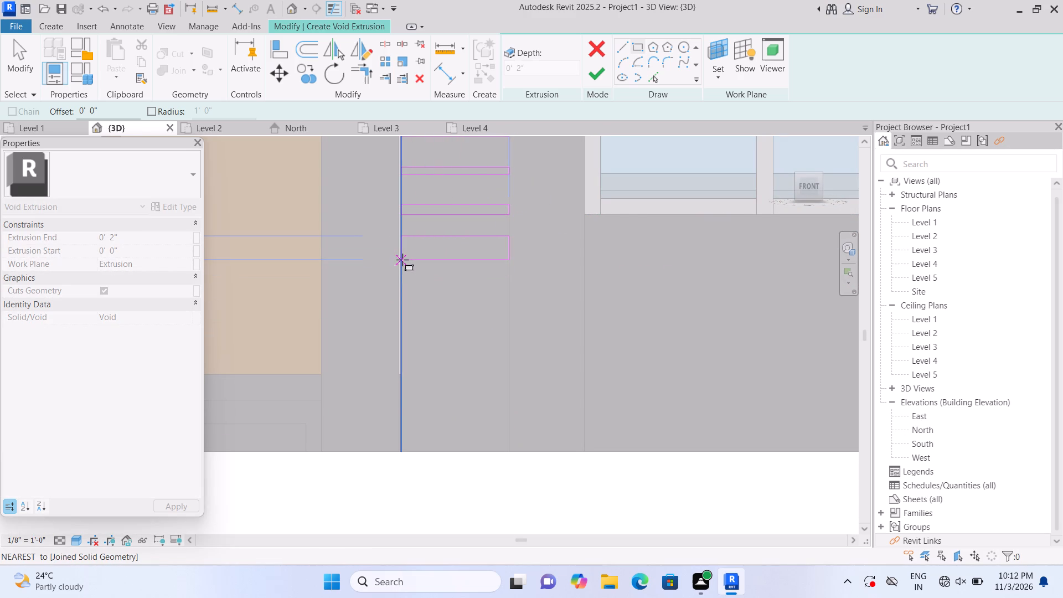
double_click(403, 246)
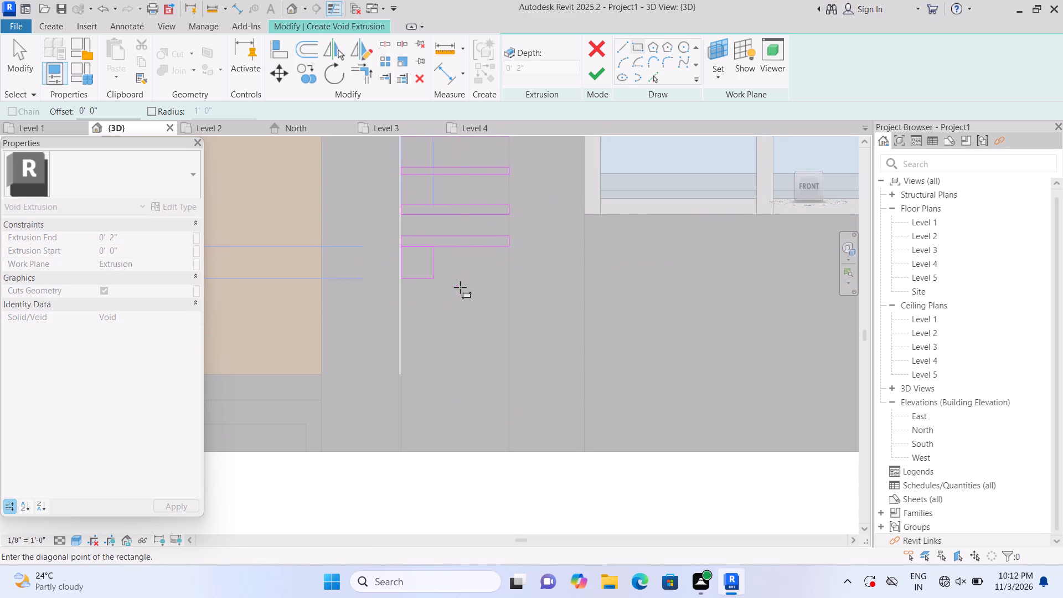
key(Escape)
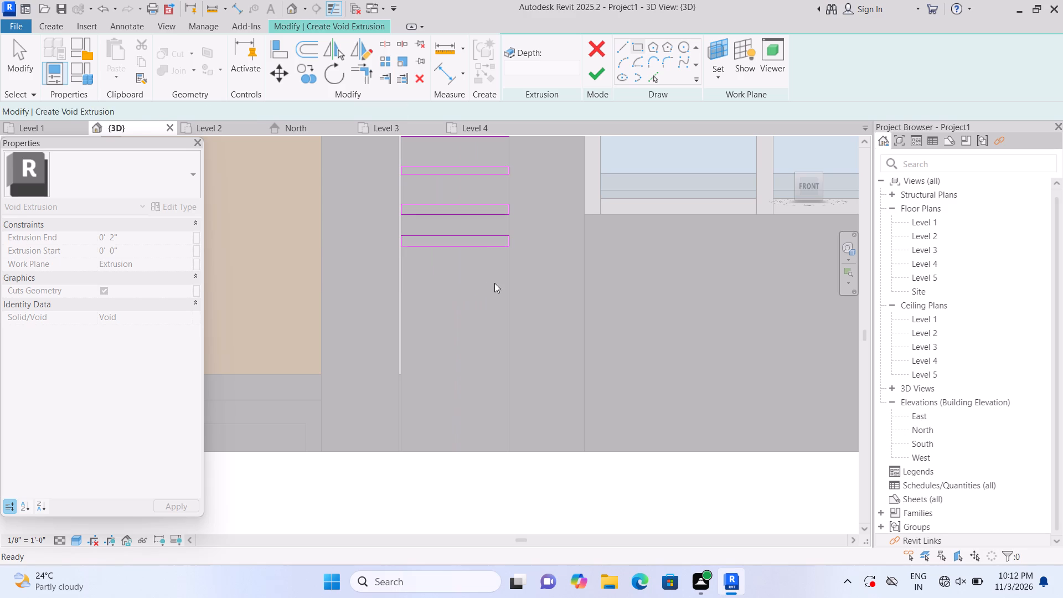
click(504, 270)
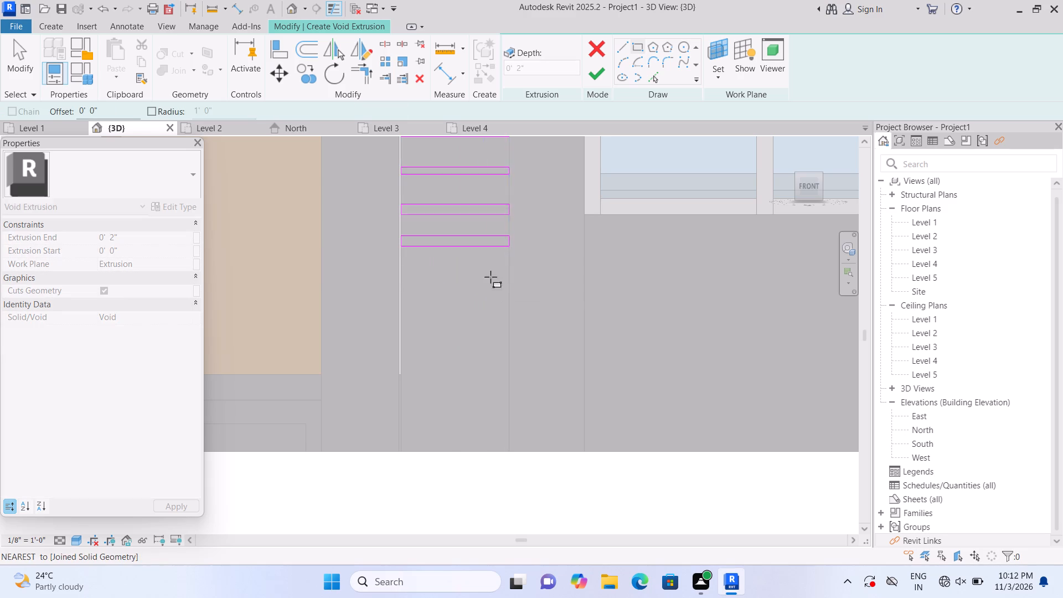
click(405, 280)
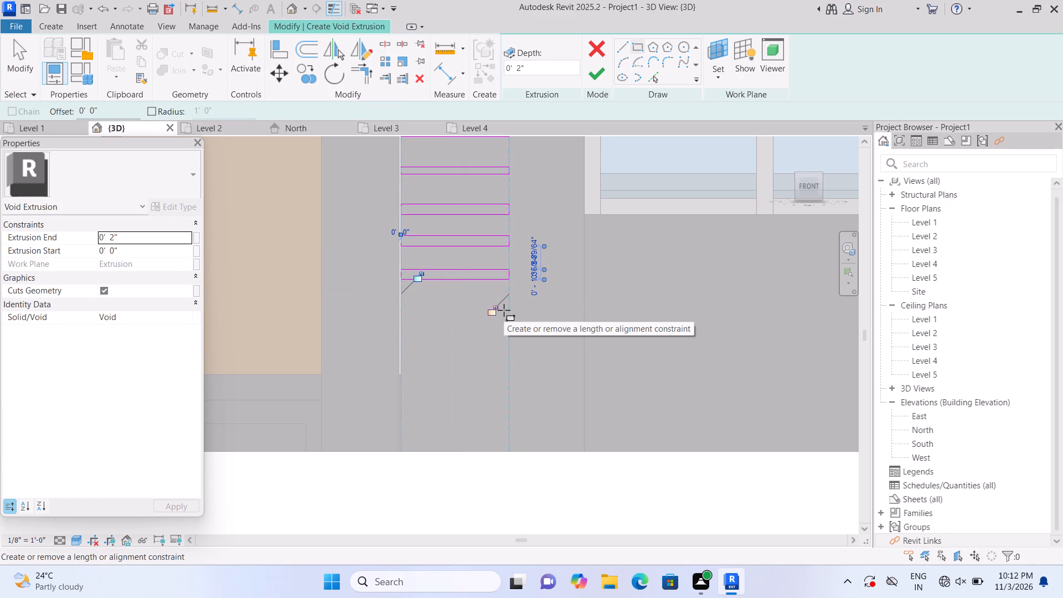
click(508, 310)
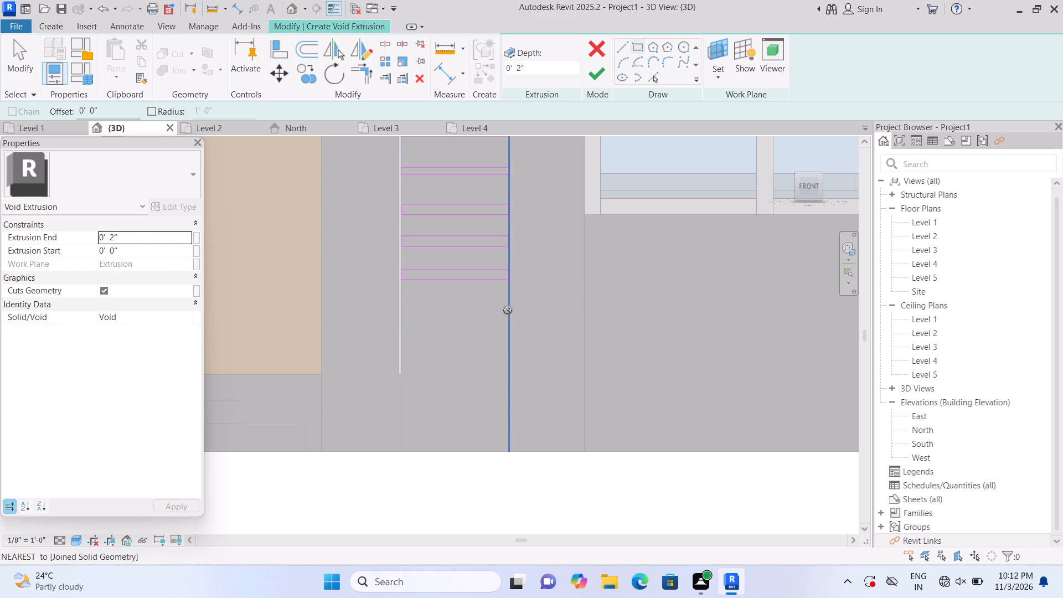
click(404, 318)
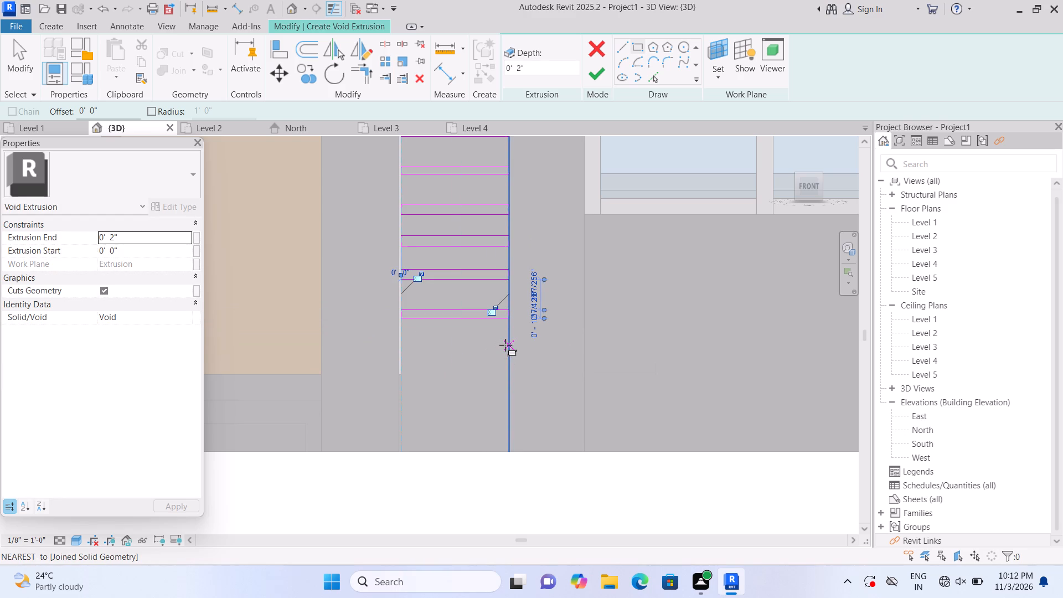
Sketch three more thin full-width rectangles down to just above the left leg's base, and finish the void extrusion sketch.
click(506, 345)
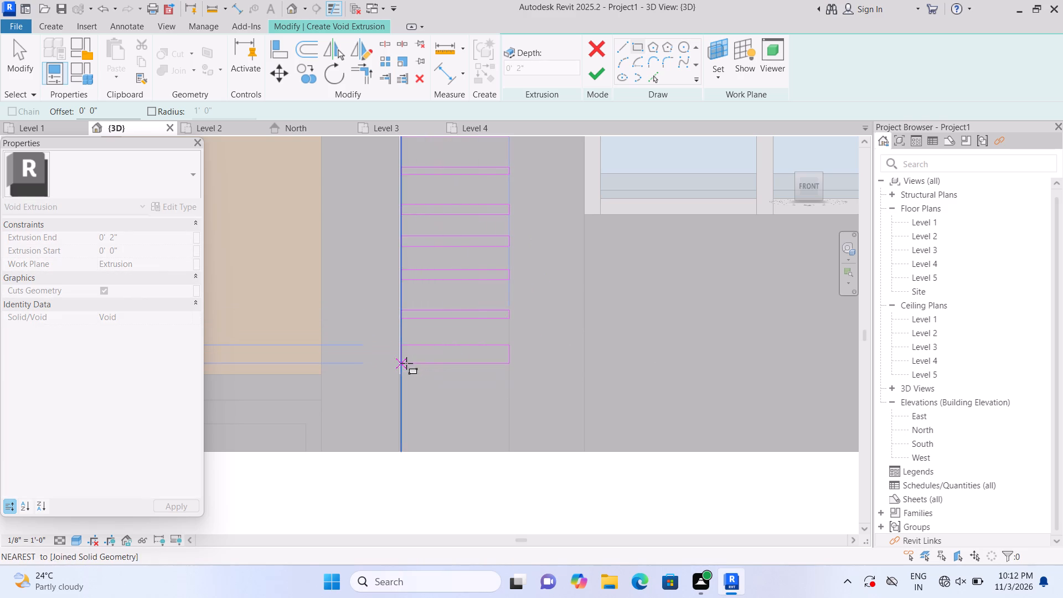
click(402, 354)
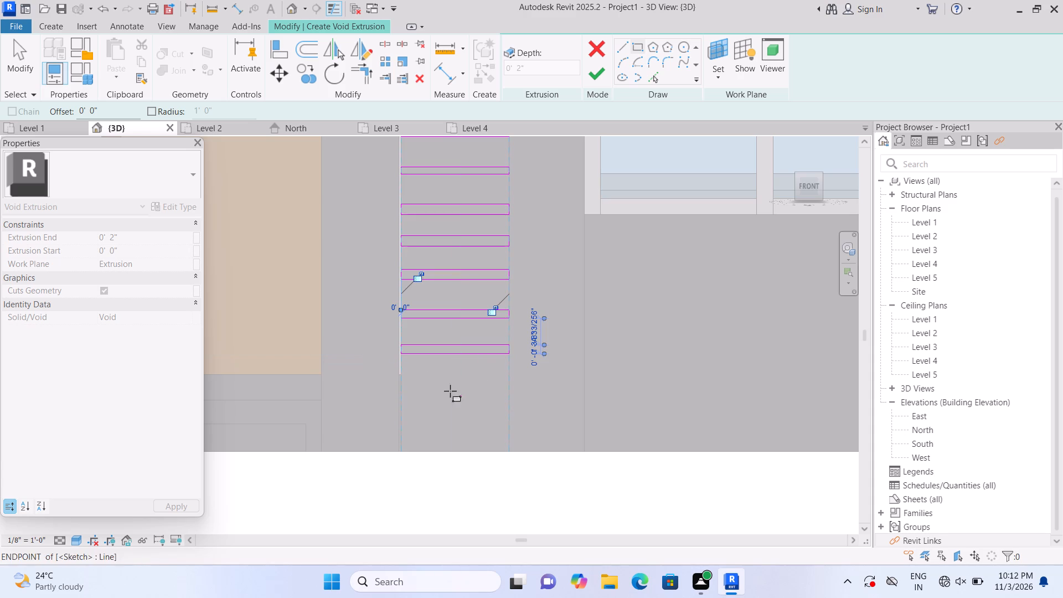
click(506, 383)
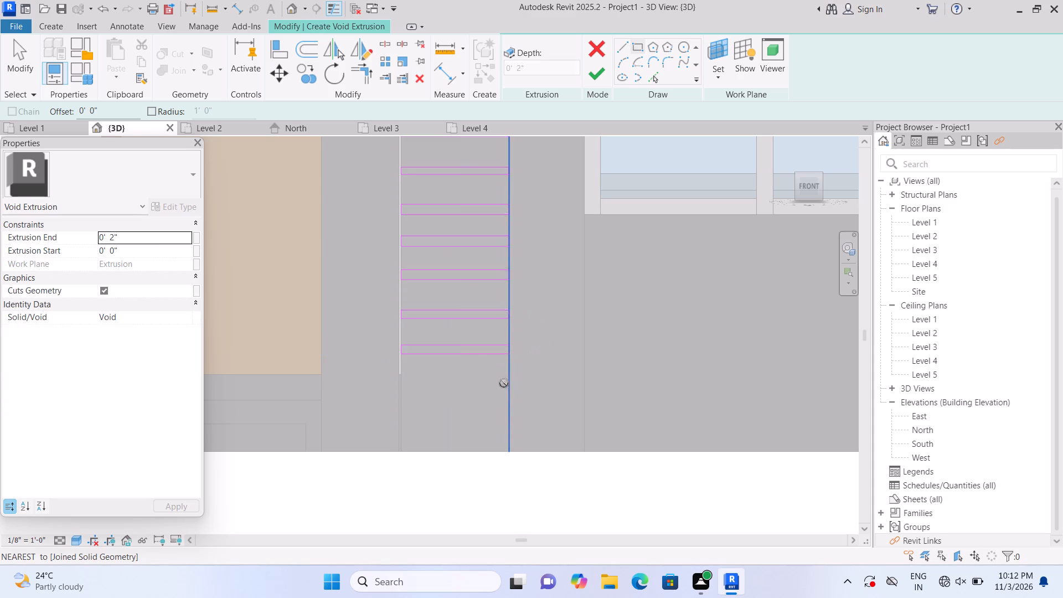
click(406, 390)
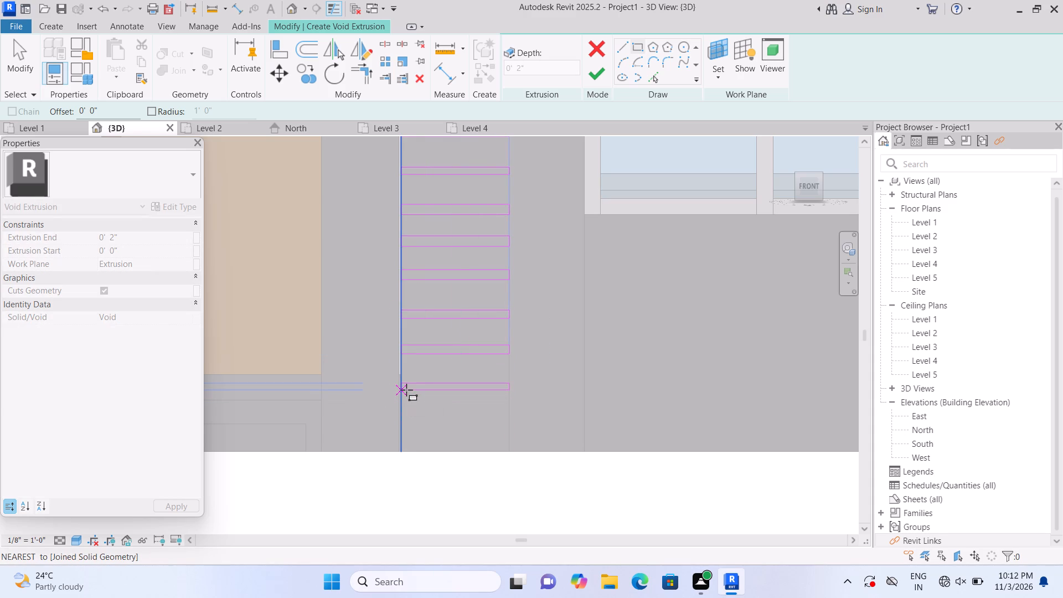
click(508, 416)
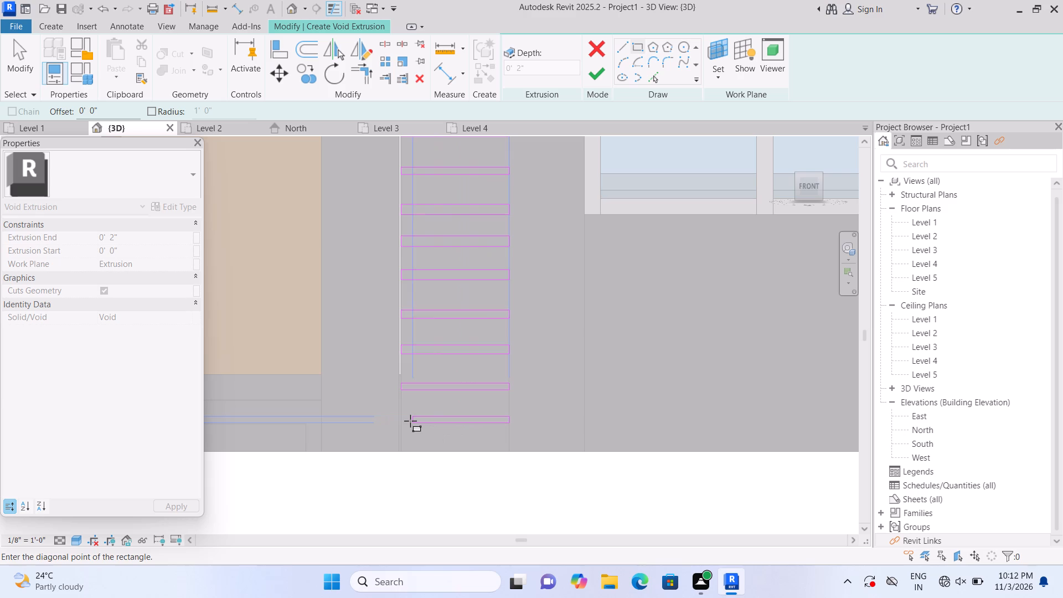
click(403, 420)
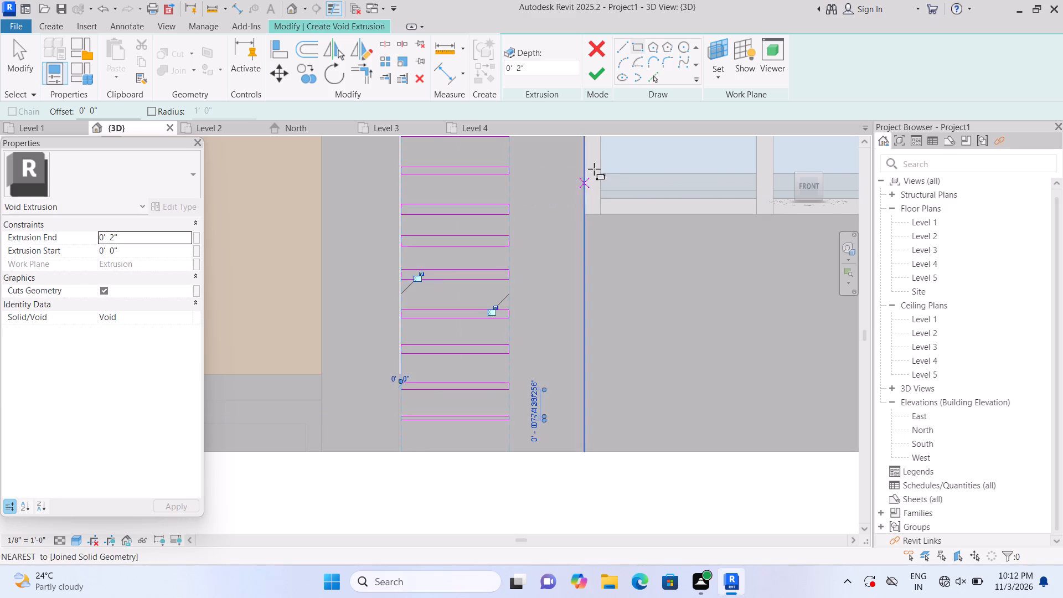
click(590, 77)
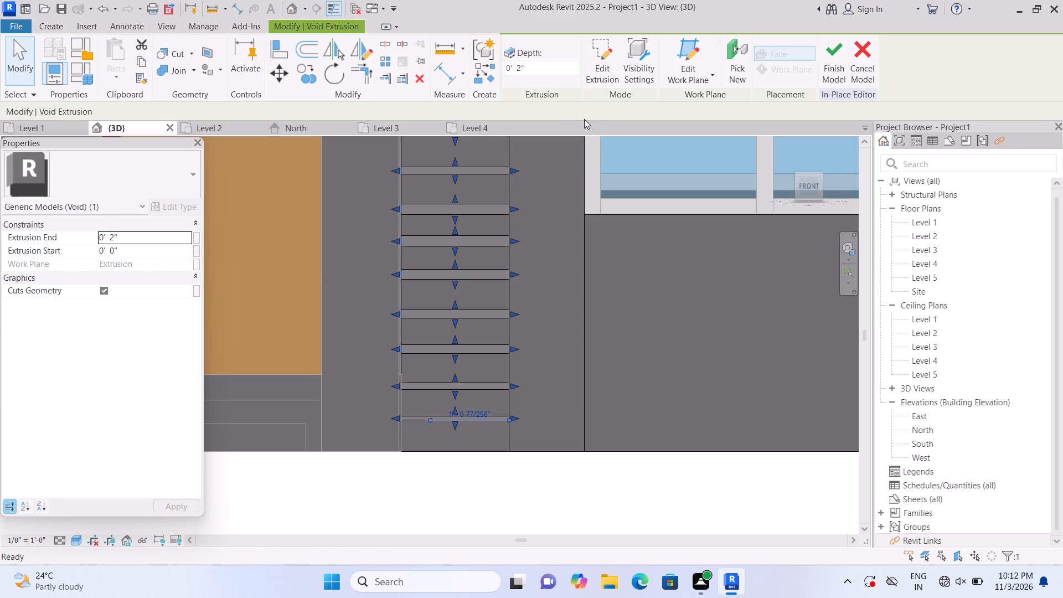
Set the left leg groove void's extrusion end to 1".
click(166, 238)
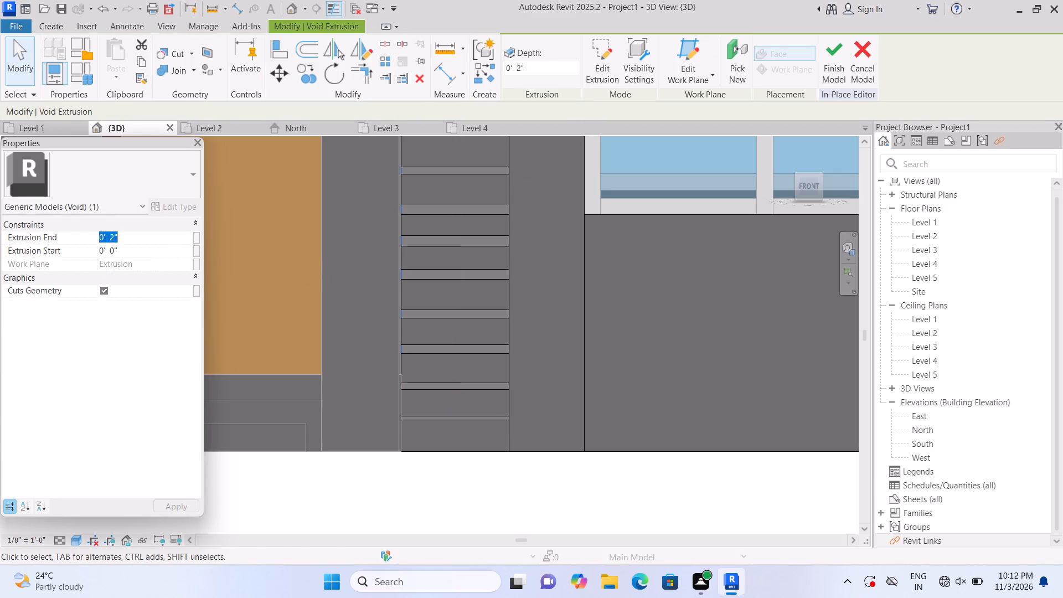
key(BackSpace)
text(1")
key(Return)
click(559, 478)
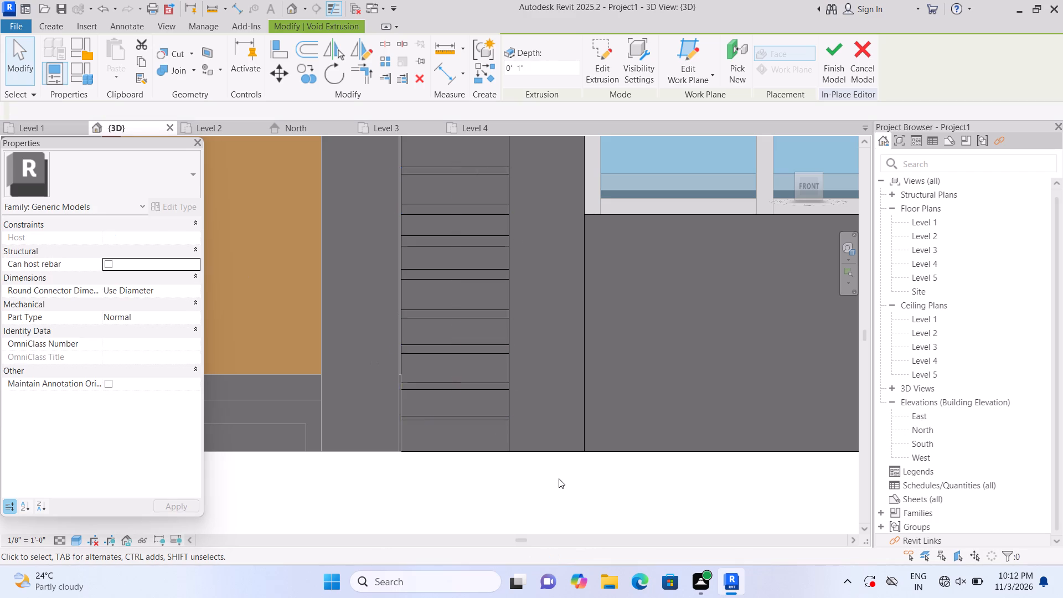
Examine the grooved left leg and the front facade around the central windows.
scroll(558, 478, down, 10)
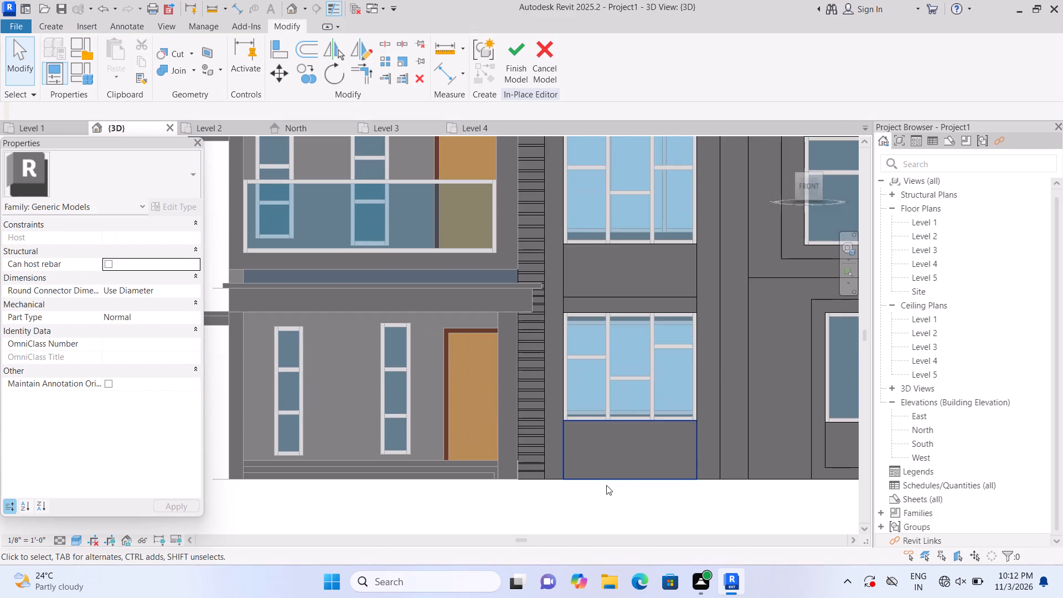
scroll(606, 485, down, 2)
middle_drag(694, 363, 622, 410)
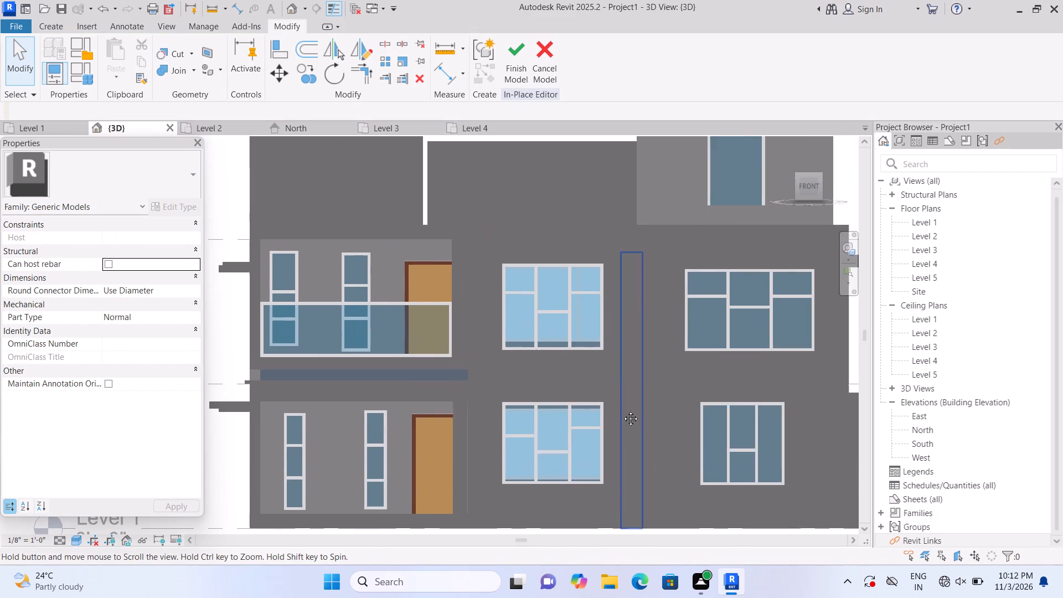
middle_drag(622, 410, 621, 411)
scroll(624, 310, up, 1)
scroll(623, 265, up, 2)
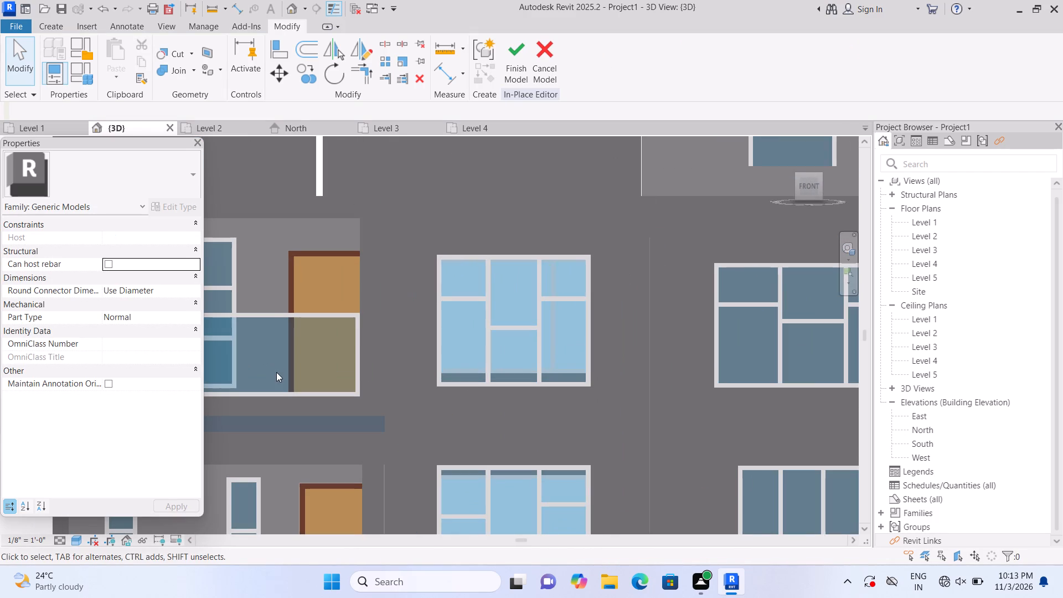
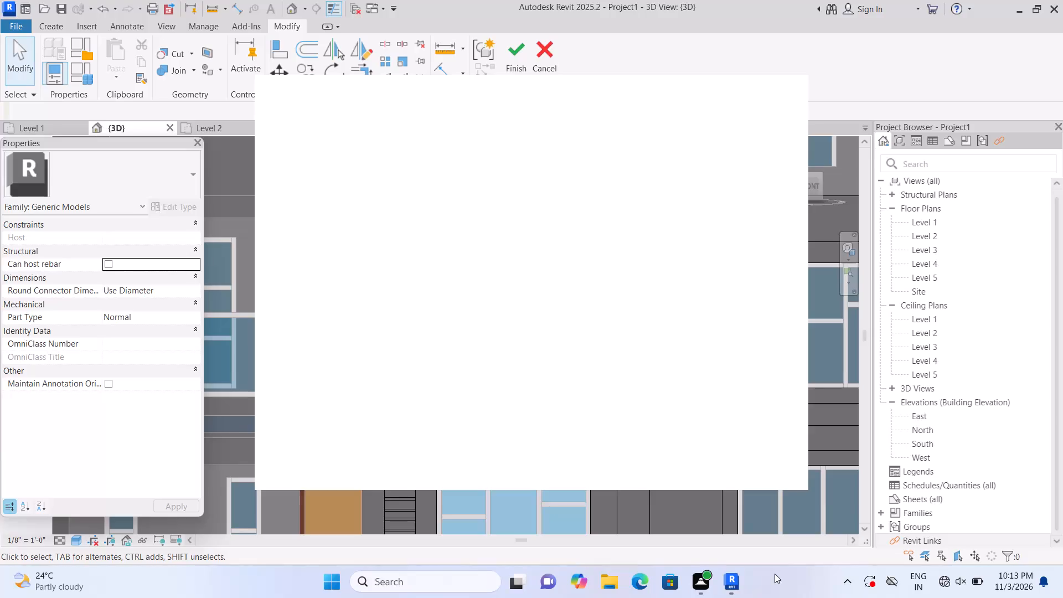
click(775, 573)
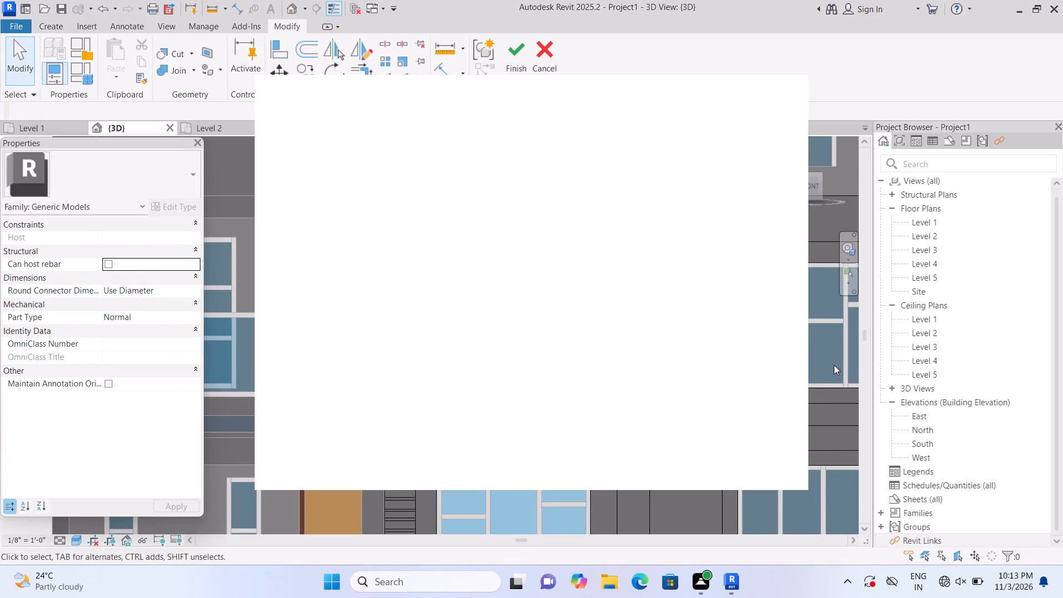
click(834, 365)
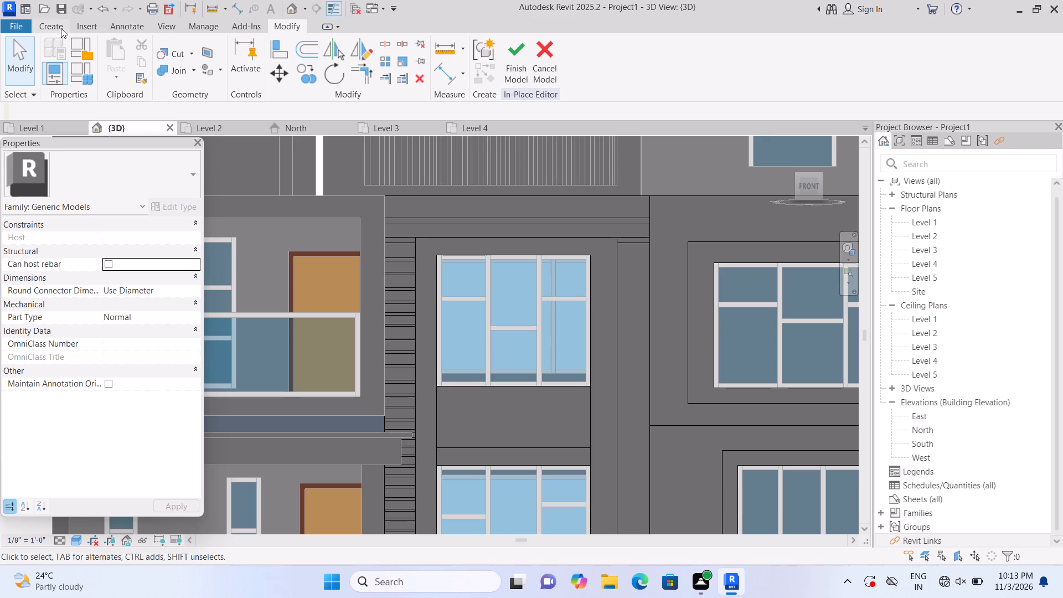
Start a void extrusion on the right leg's front face and sketch a full-width rectangle about 2 3/4" high near the adjacent window's top edge.
click(63, 23)
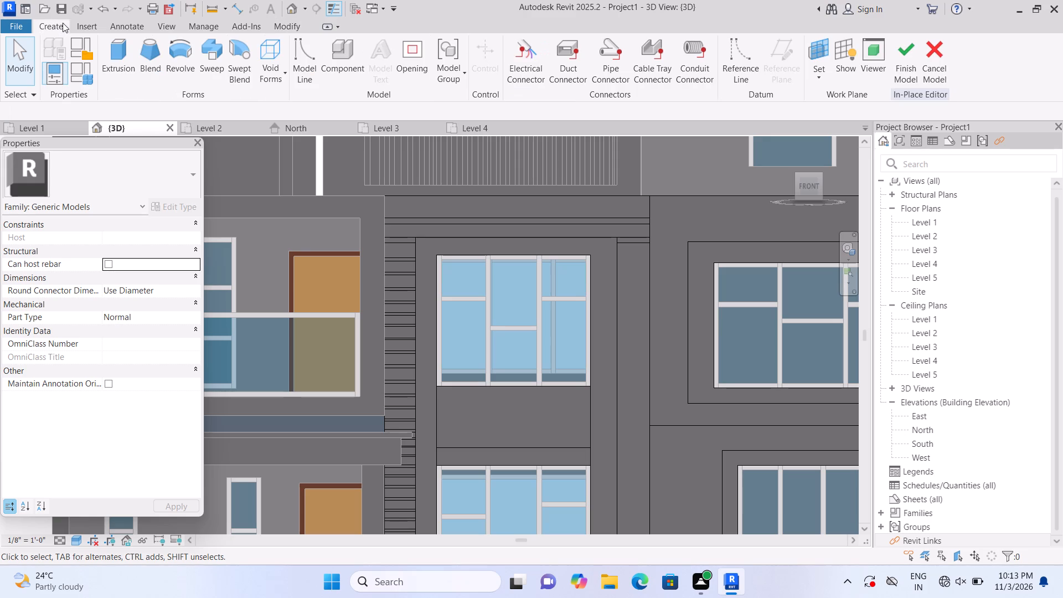
click(284, 73)
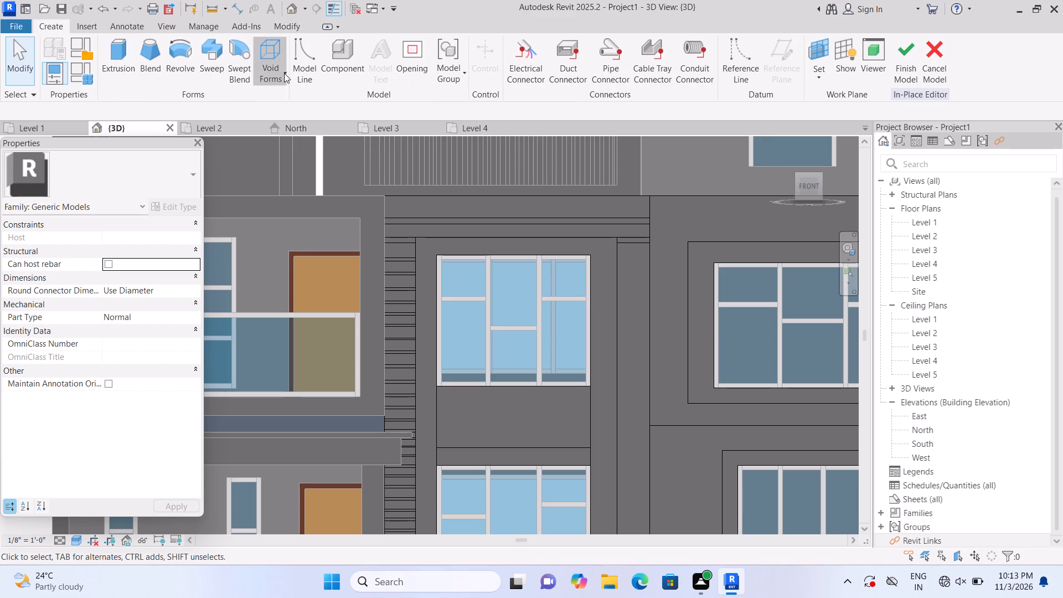
click(291, 100)
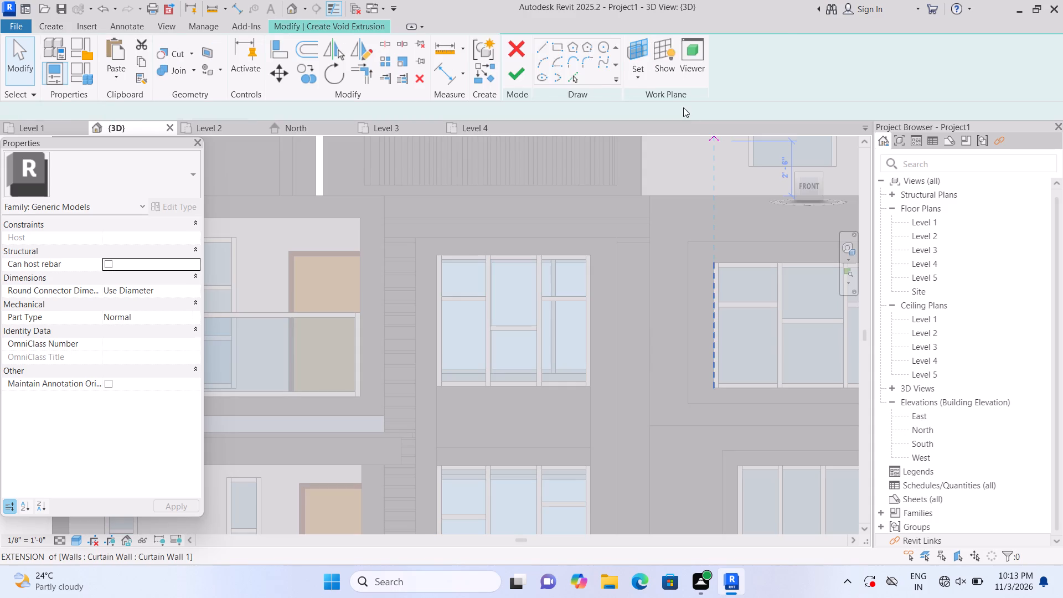
click(713, 79)
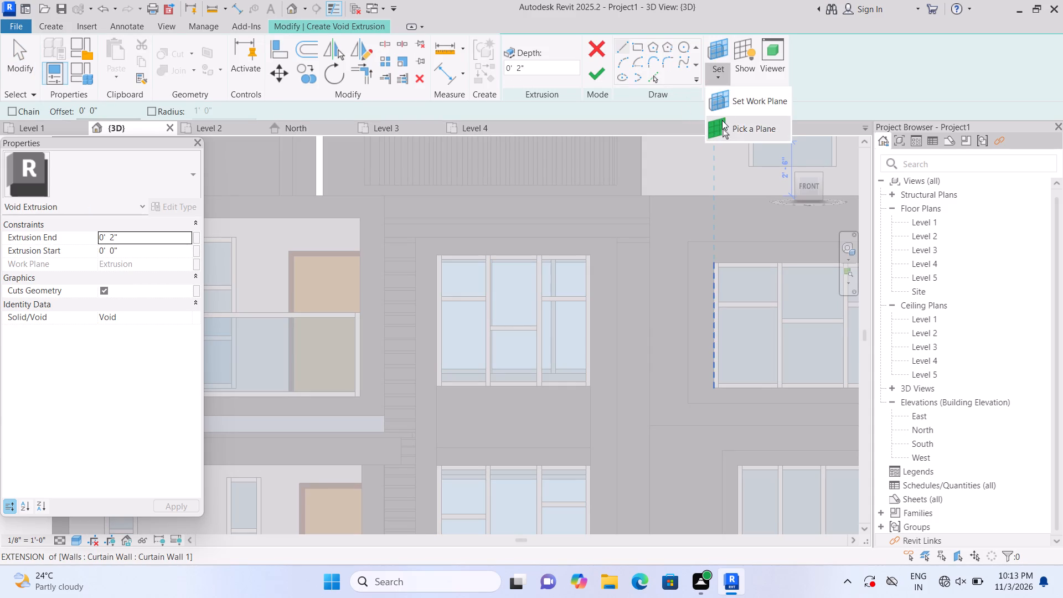
click(723, 121)
scroll(669, 258, up, 1)
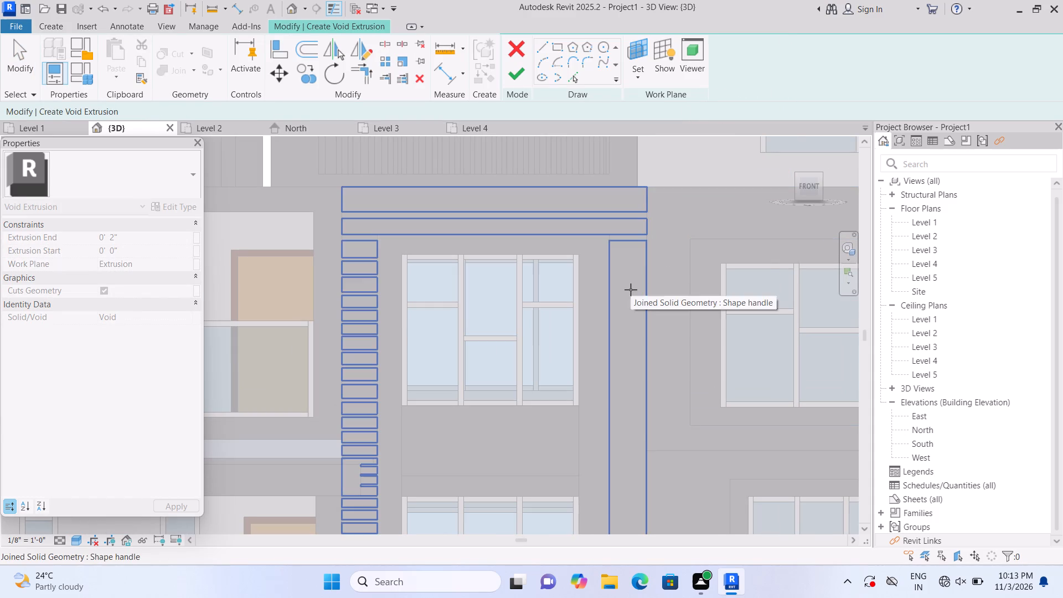
click(631, 290)
click(633, 50)
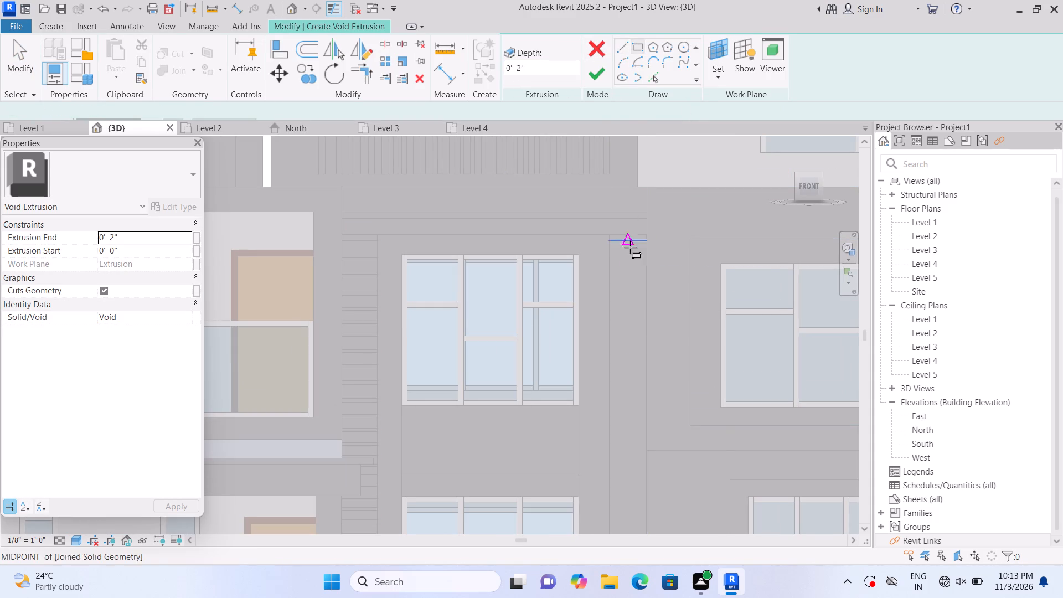
scroll(628, 276, up, 2)
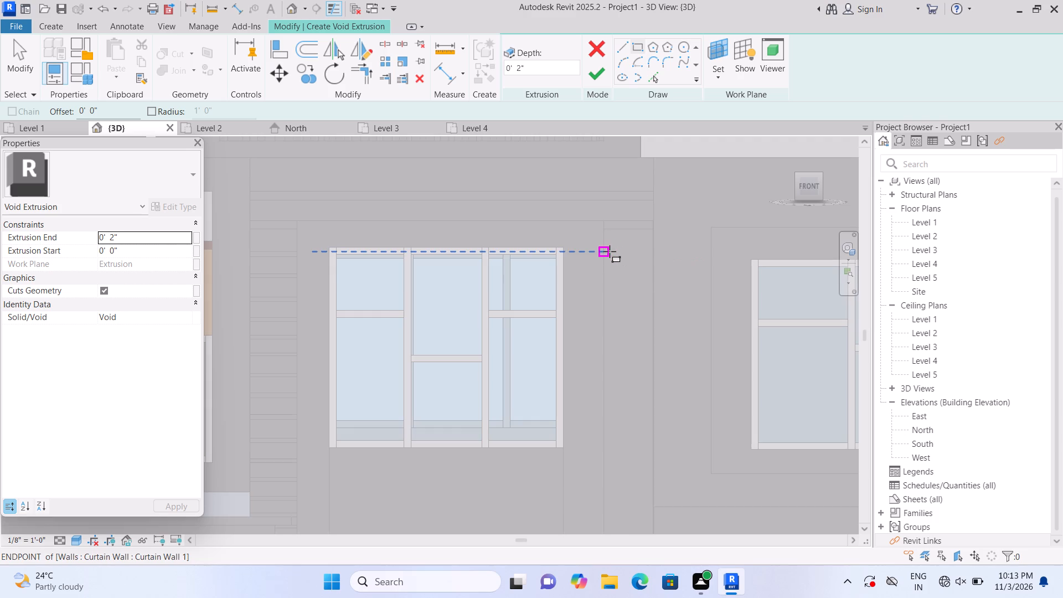
click(608, 256)
scroll(646, 278, up, 3)
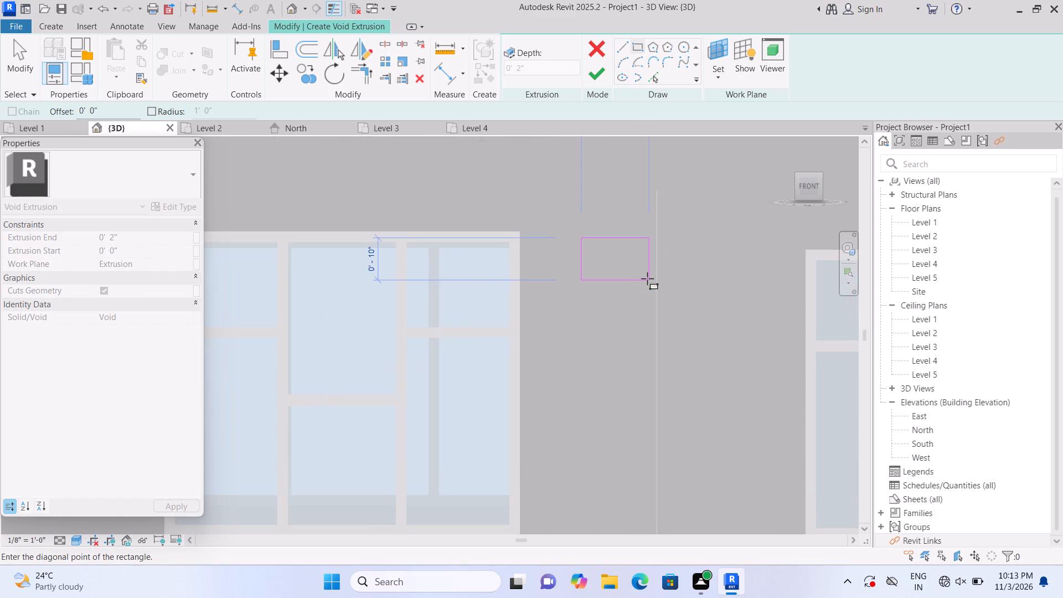
click(656, 250)
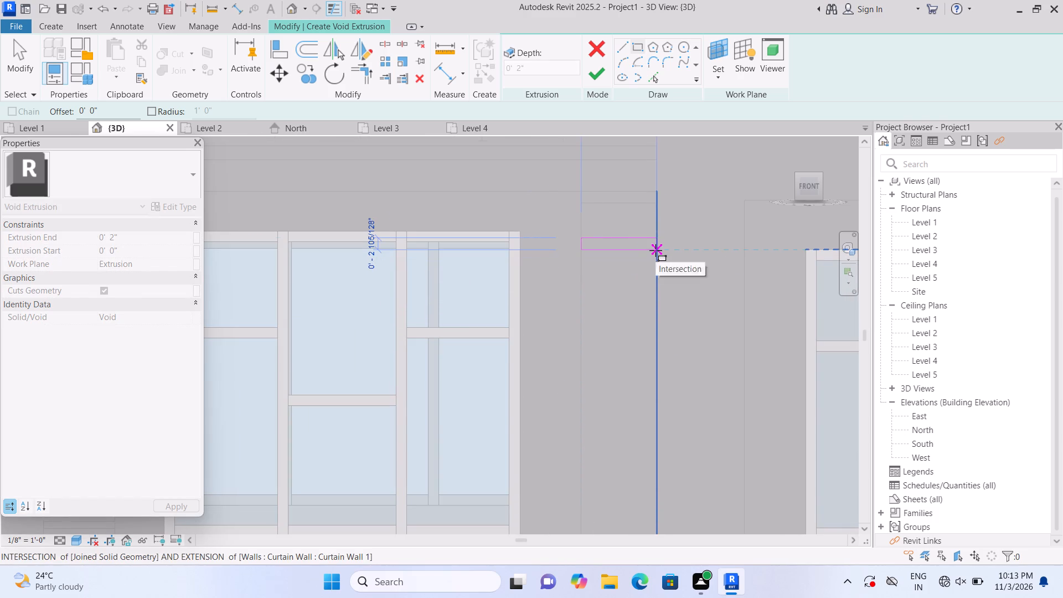
Sketch three more thin full-width rectangles, each about 2 1/4" high, down the right leg at similar spacing below the first.
scroll(628, 297, up, 1)
middle_drag(628, 298, 618, 238)
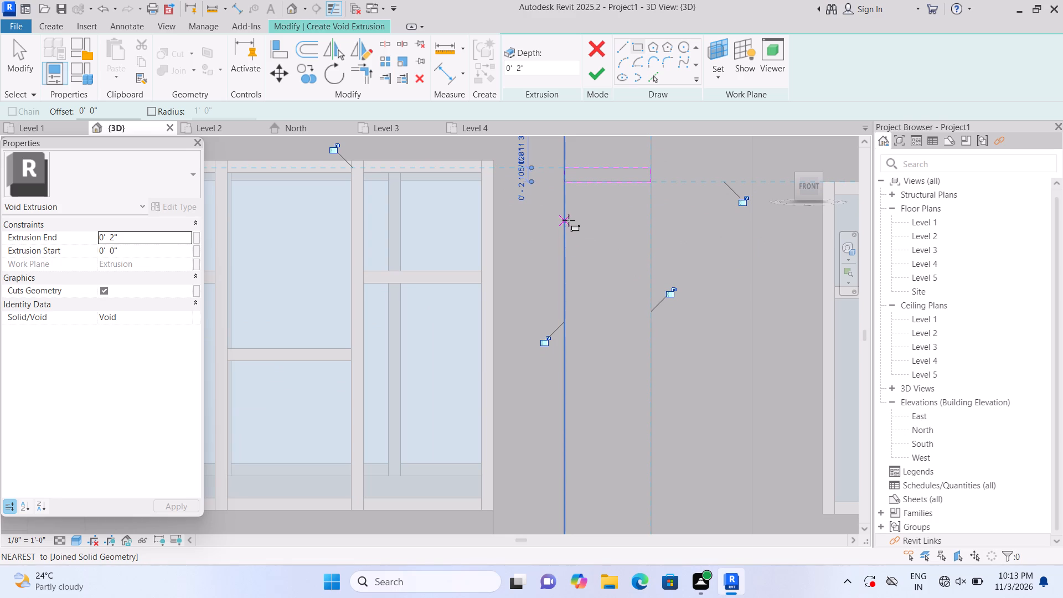
click(567, 216)
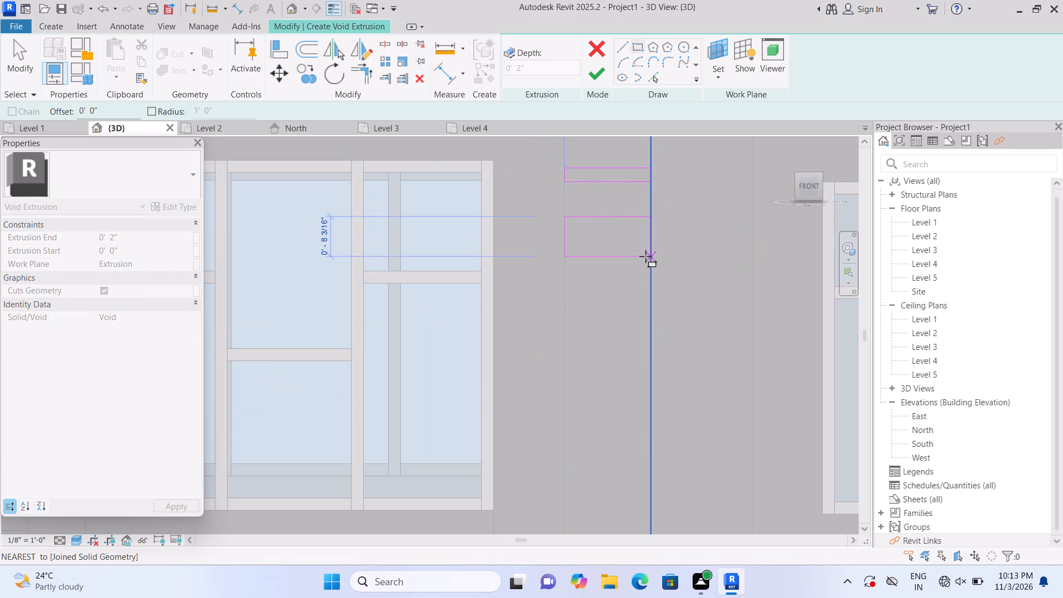
click(647, 228)
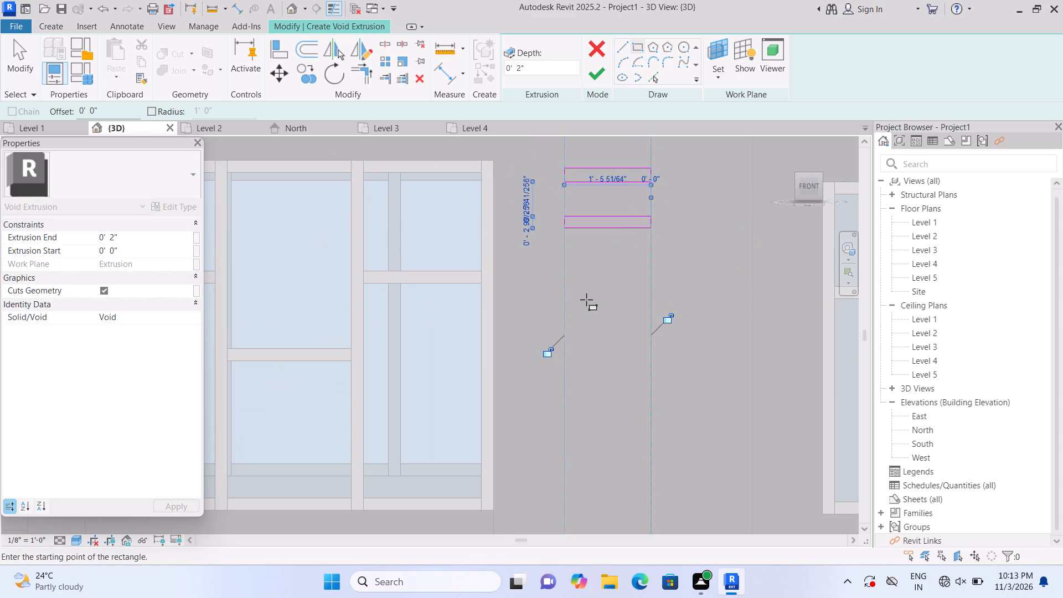
middle_drag(588, 295, 576, 241)
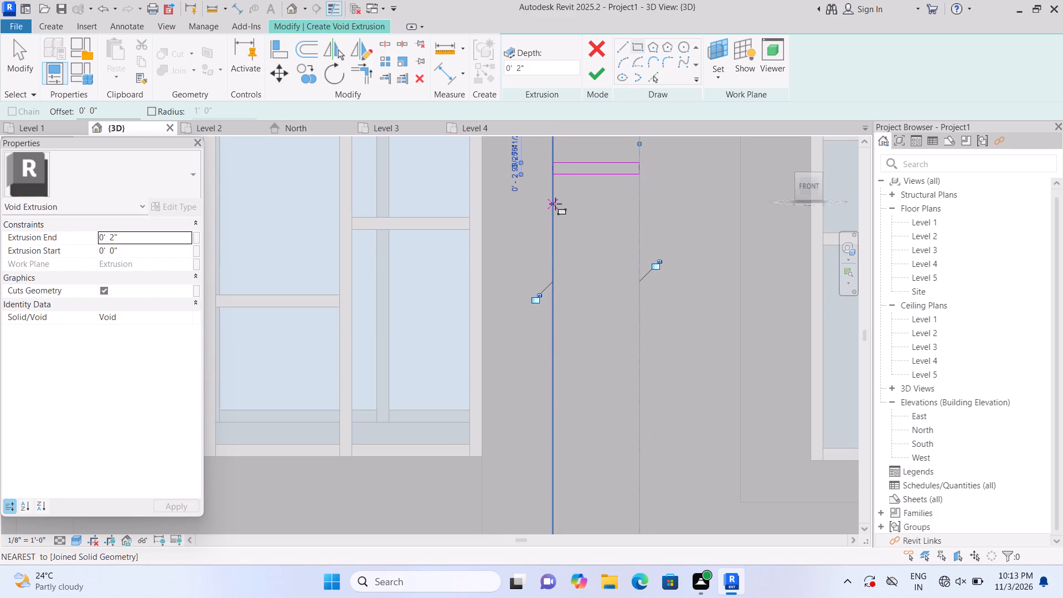
click(555, 204)
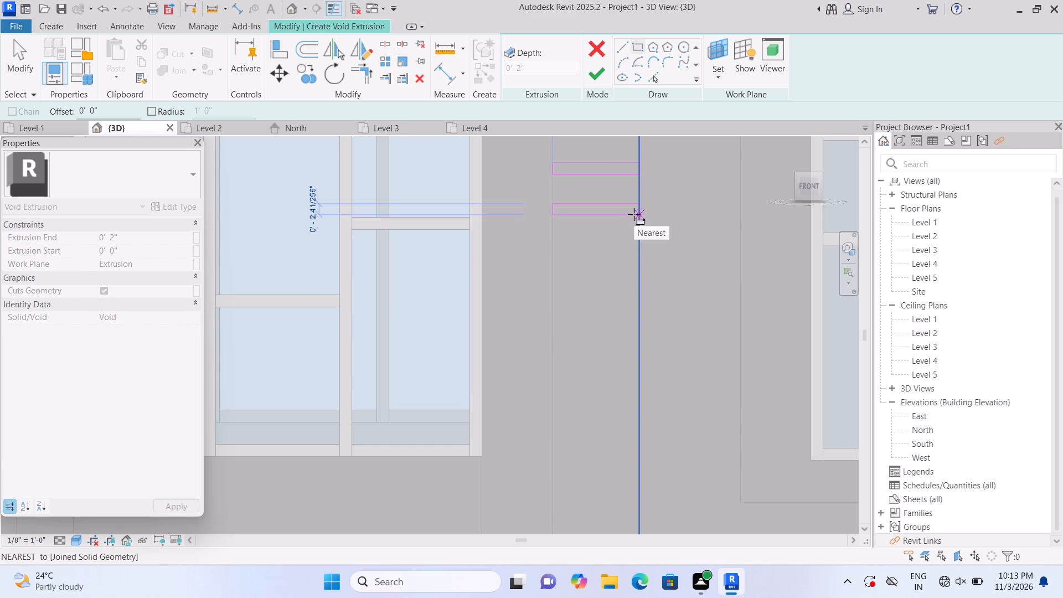
click(634, 214)
click(555, 244)
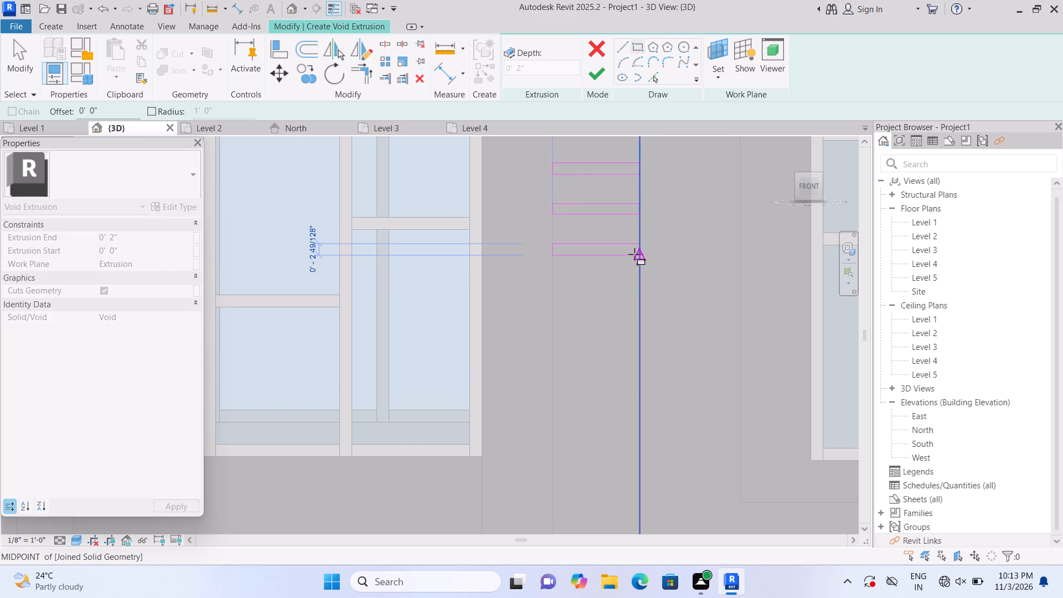
click(634, 254)
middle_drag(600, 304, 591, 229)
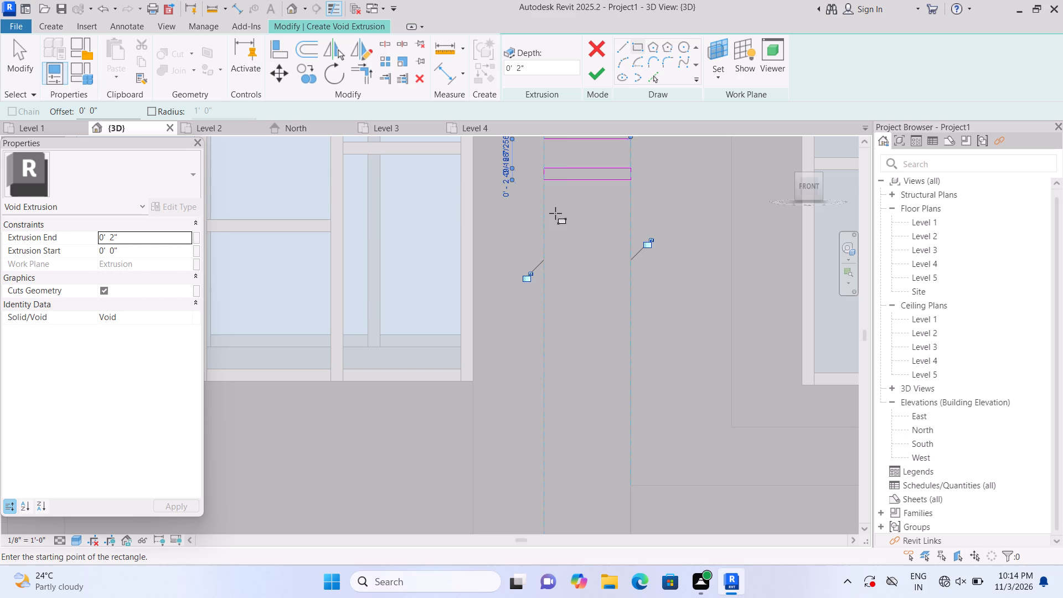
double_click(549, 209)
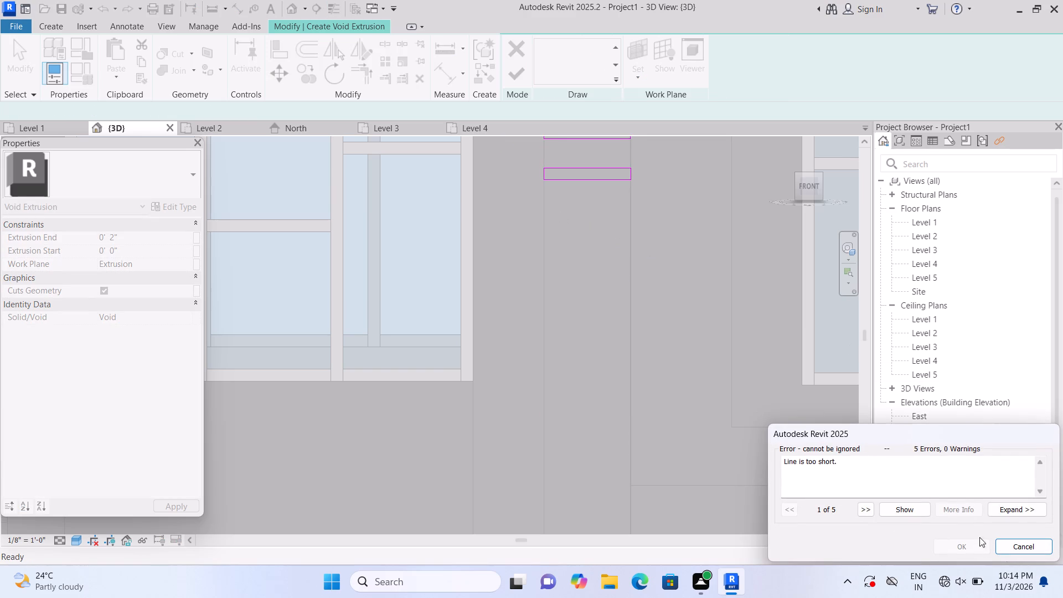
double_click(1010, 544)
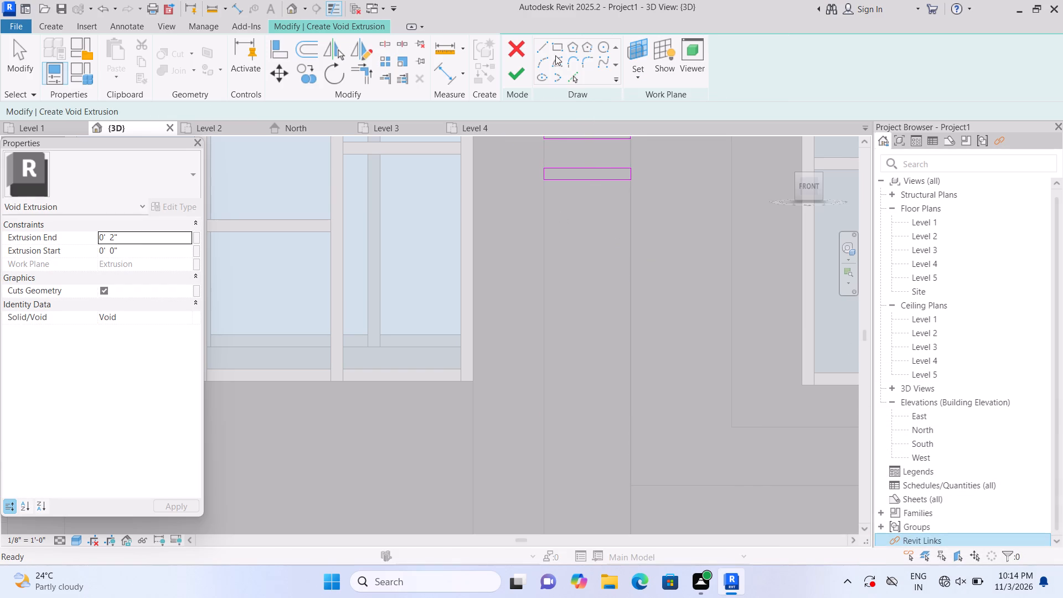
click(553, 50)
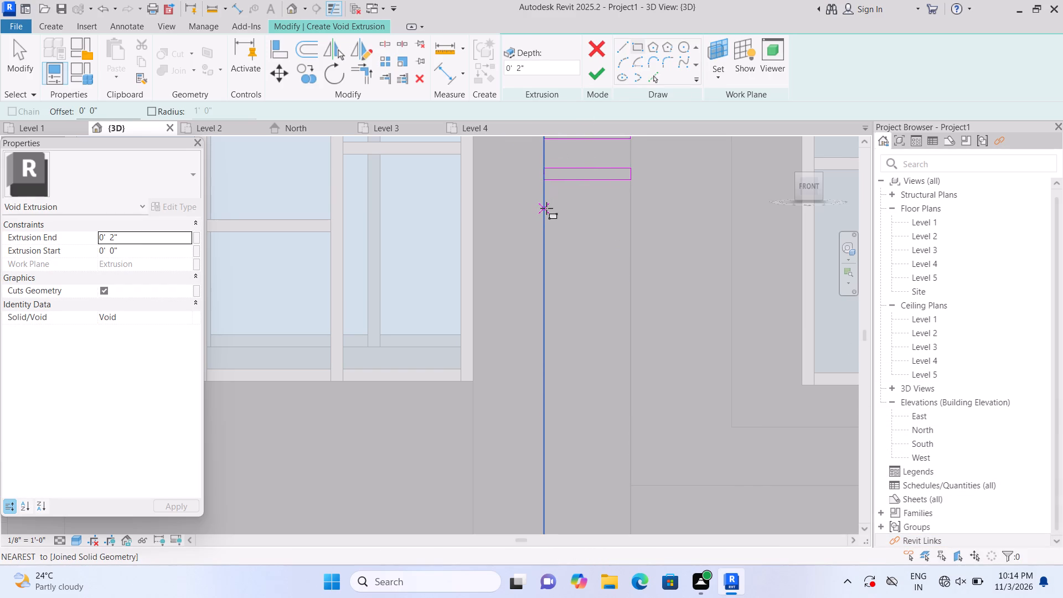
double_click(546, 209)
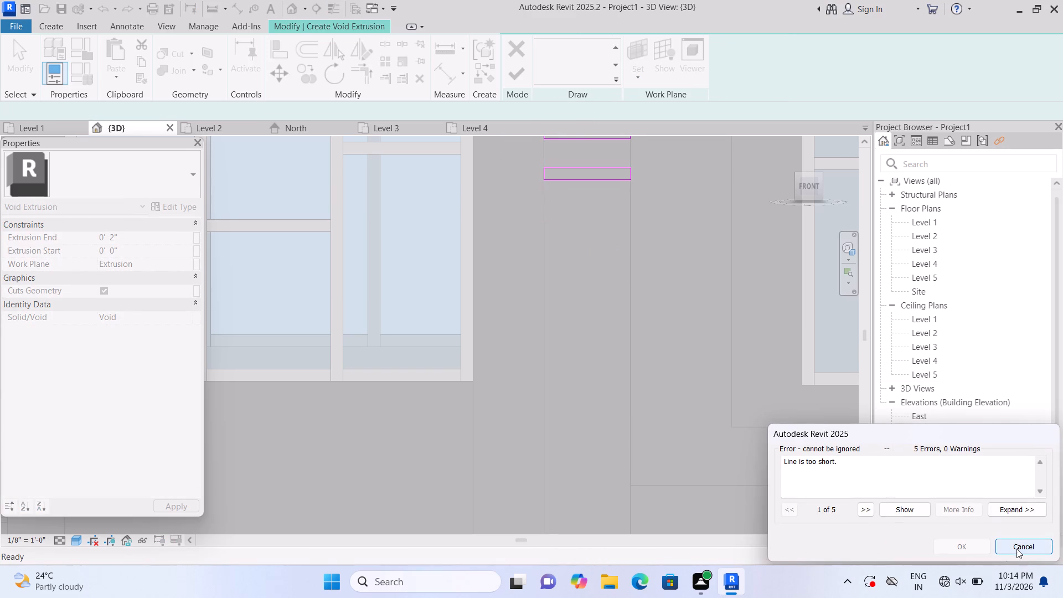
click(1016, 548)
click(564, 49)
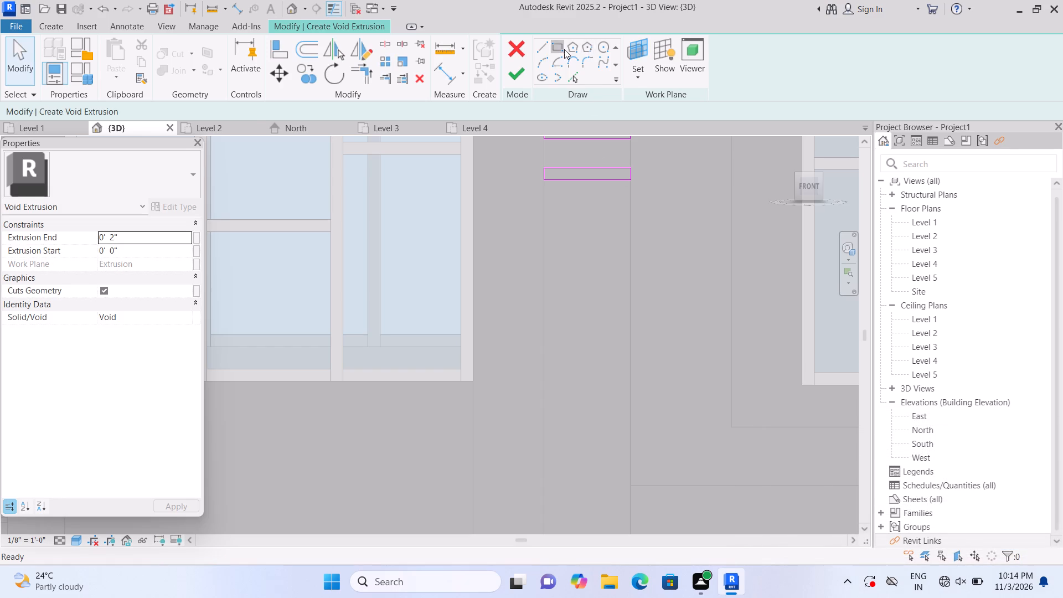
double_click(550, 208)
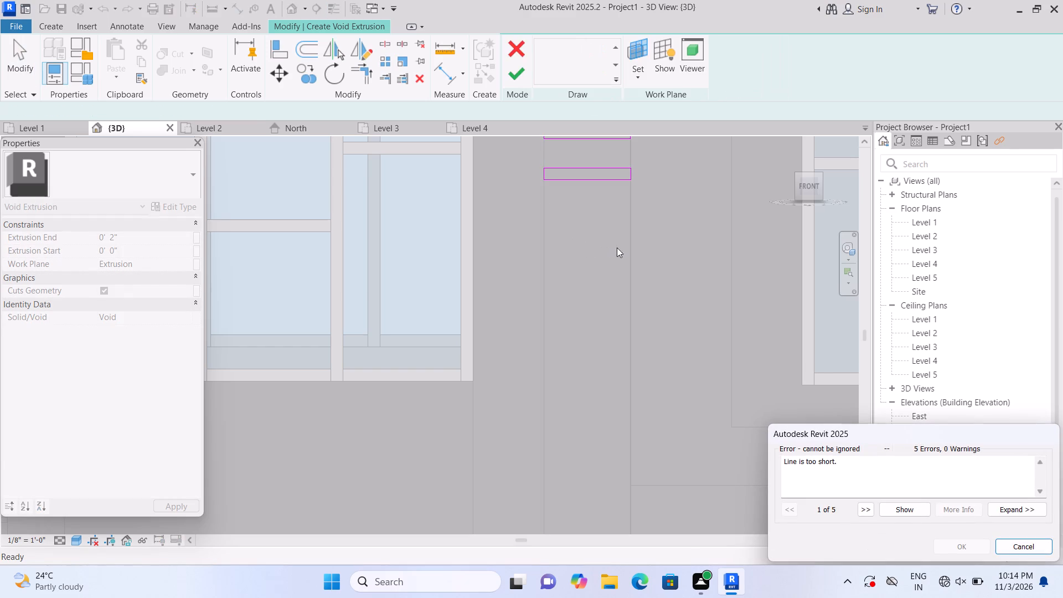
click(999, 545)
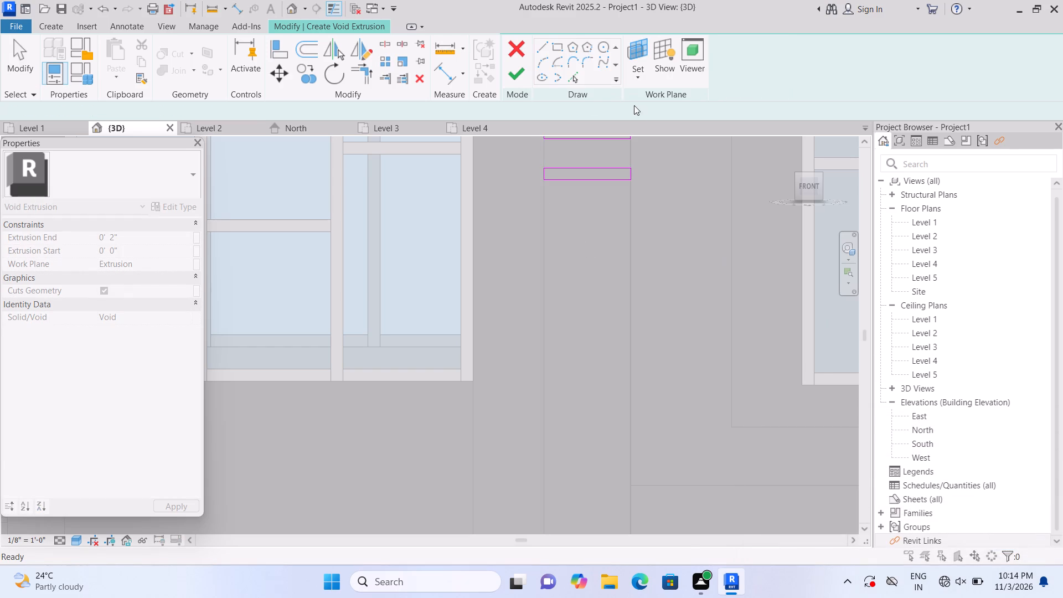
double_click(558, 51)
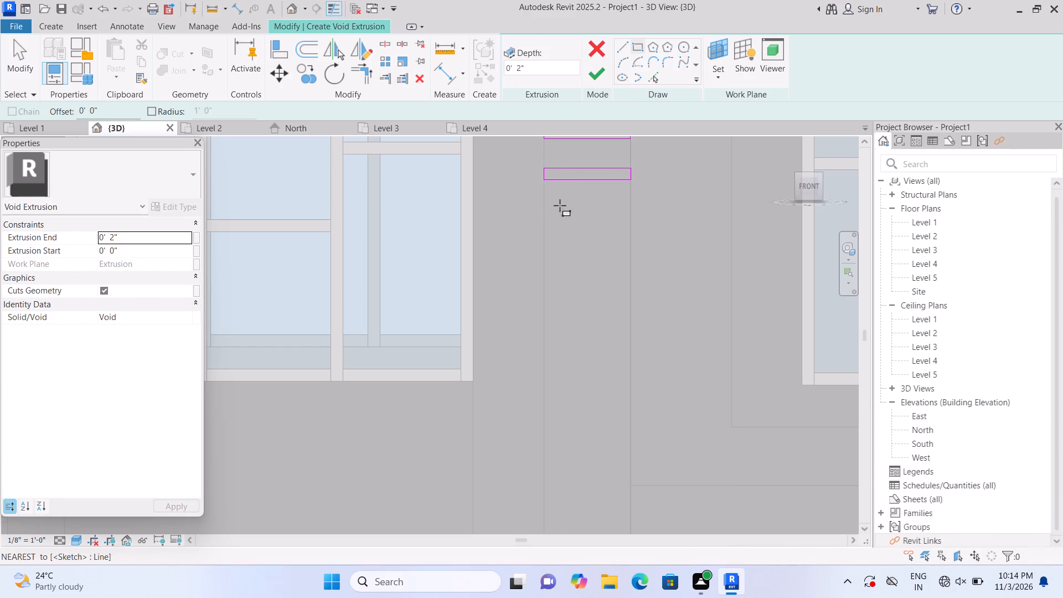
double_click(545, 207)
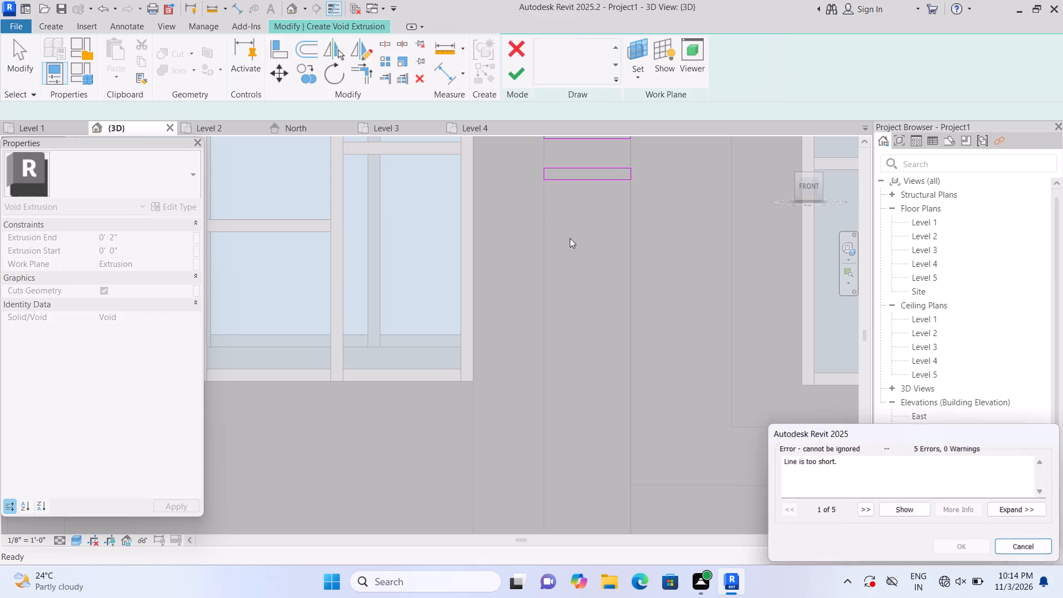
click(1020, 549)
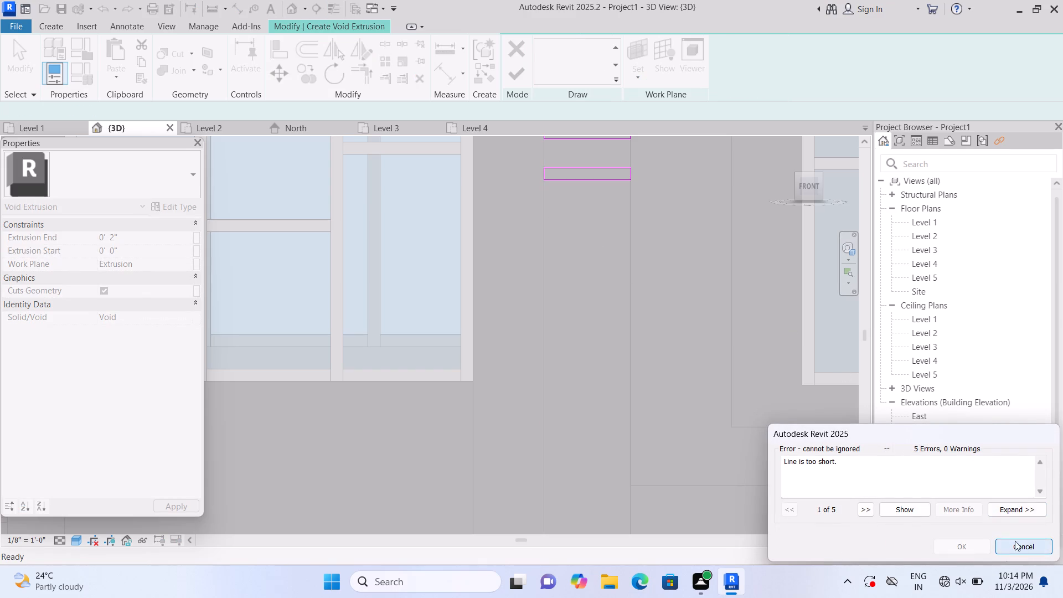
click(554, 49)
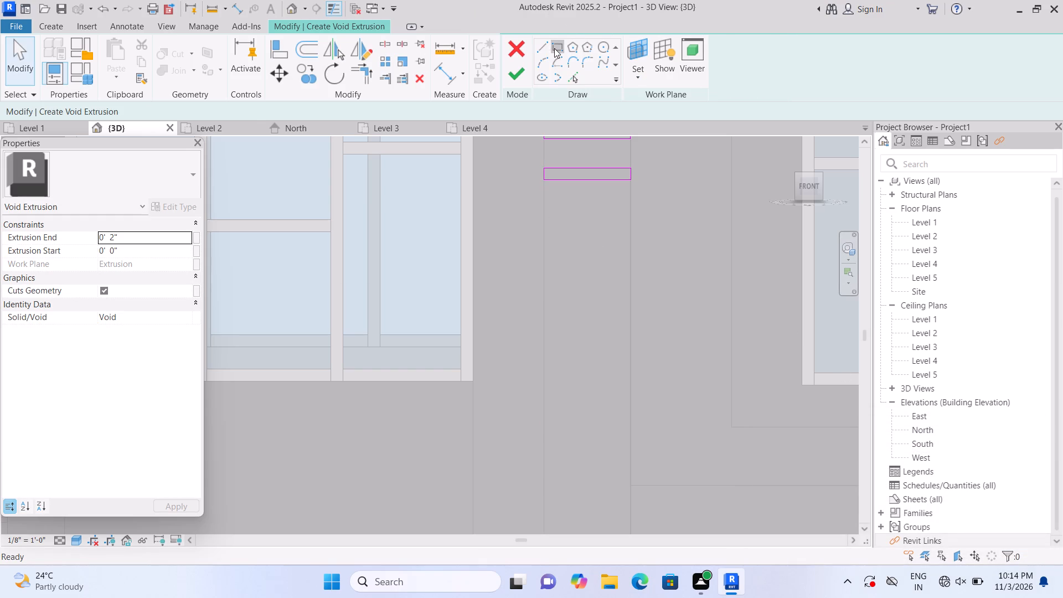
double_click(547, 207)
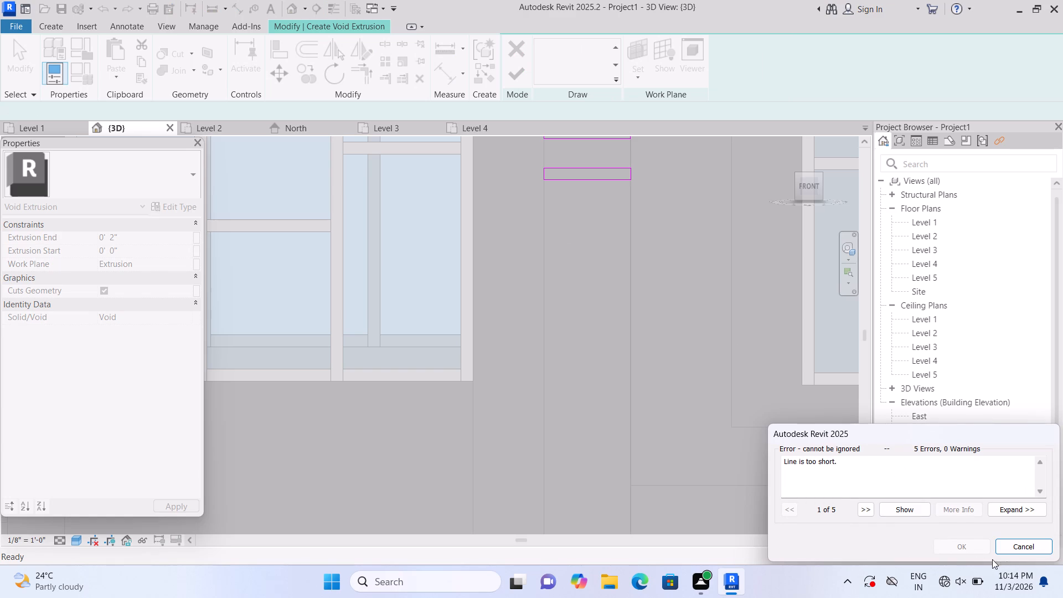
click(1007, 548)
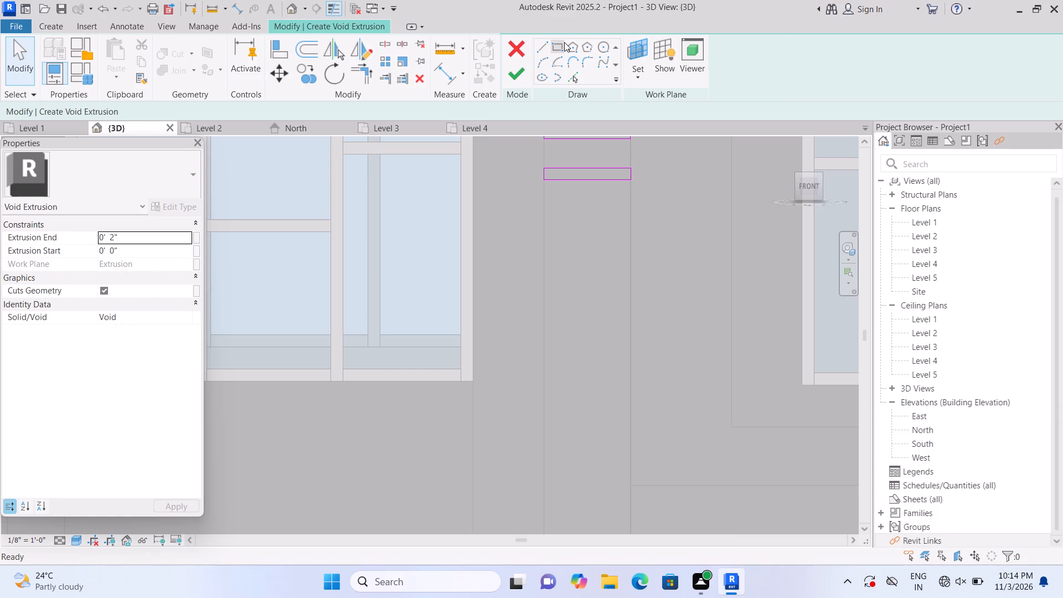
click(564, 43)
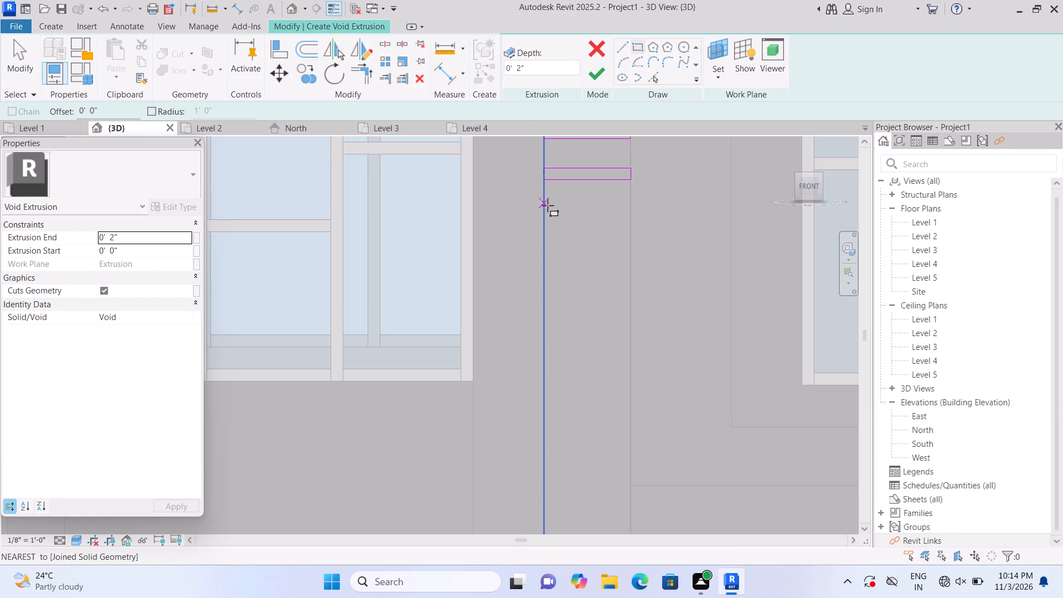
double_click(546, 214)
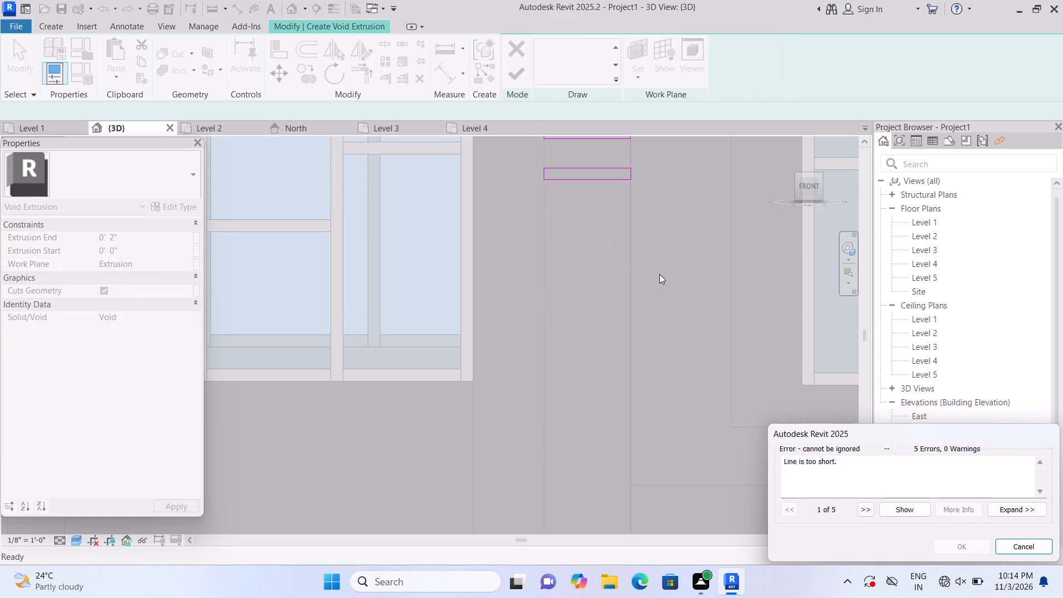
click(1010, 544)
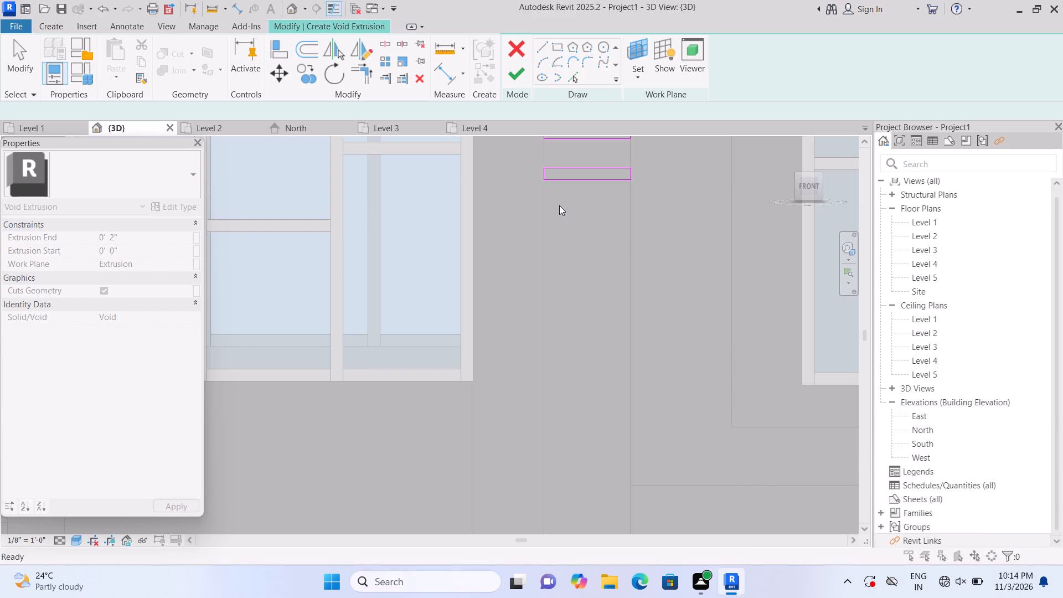
Sketch two more thin full-width rectangles down the right leg, below the existing ones and alongside the lower part of the upper windows.
scroll(559, 206, down, 3)
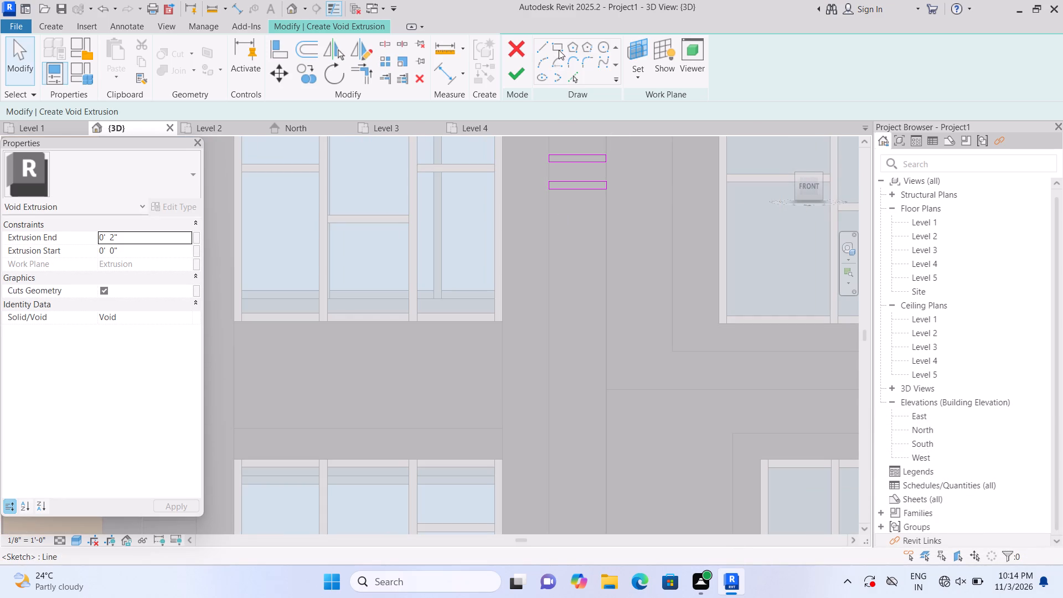
click(559, 49)
click(553, 215)
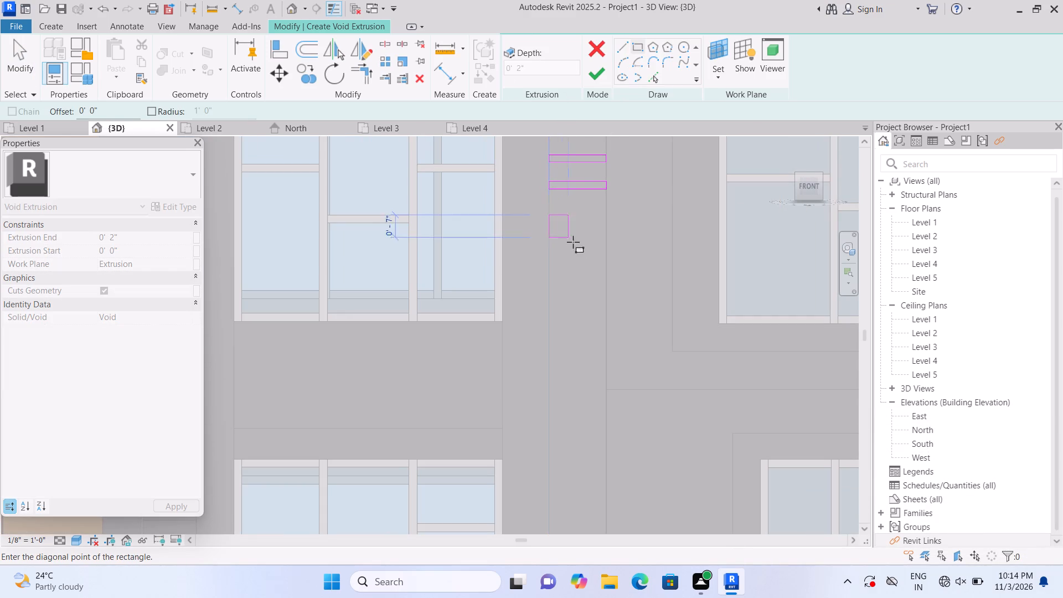
click(607, 222)
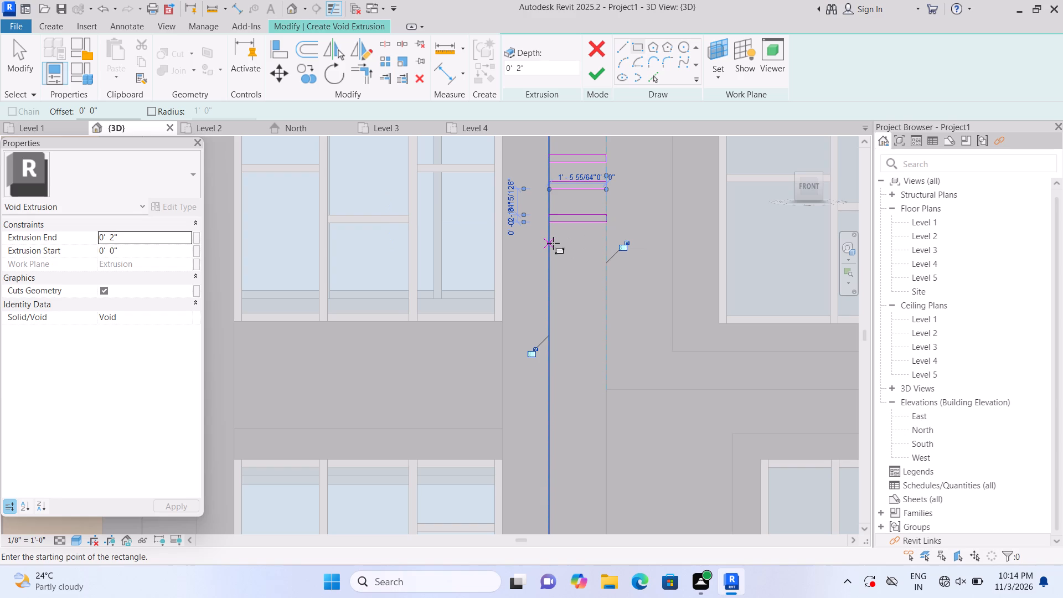
click(554, 246)
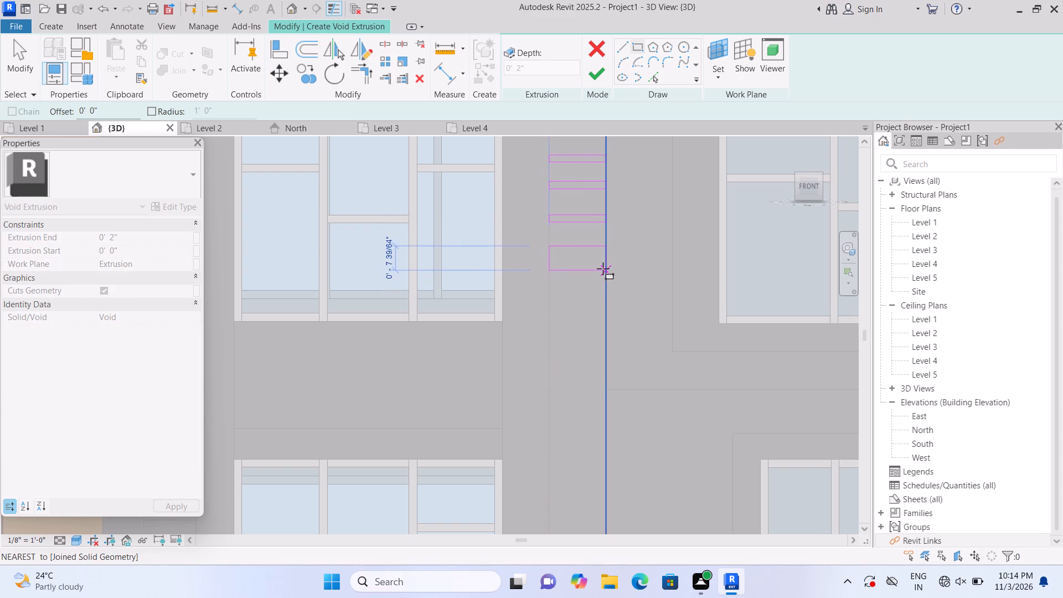
double_click(601, 255)
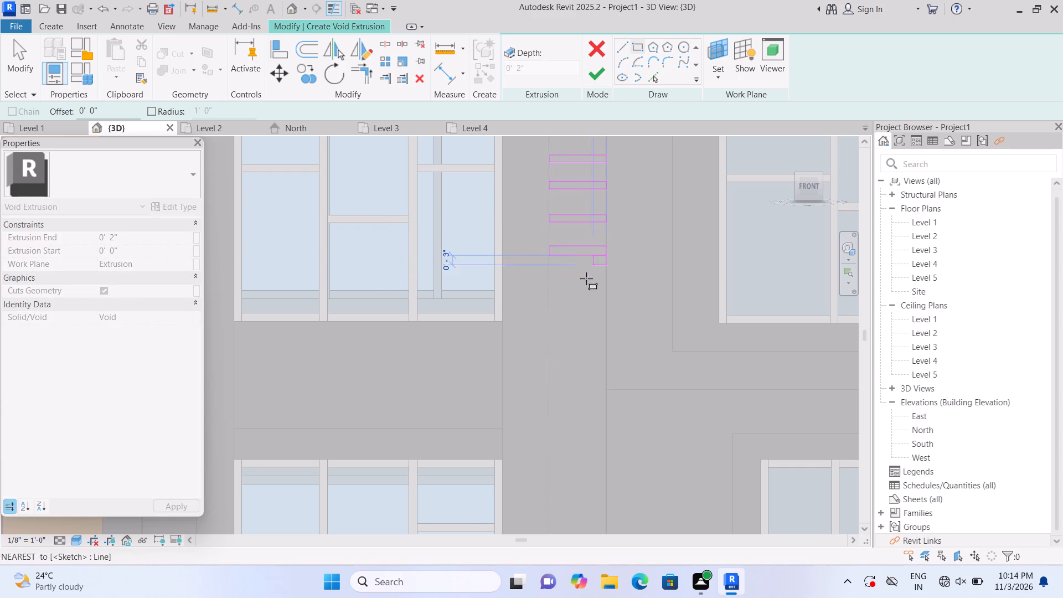
middle_drag(577, 292, 560, 236)
key(Escape)
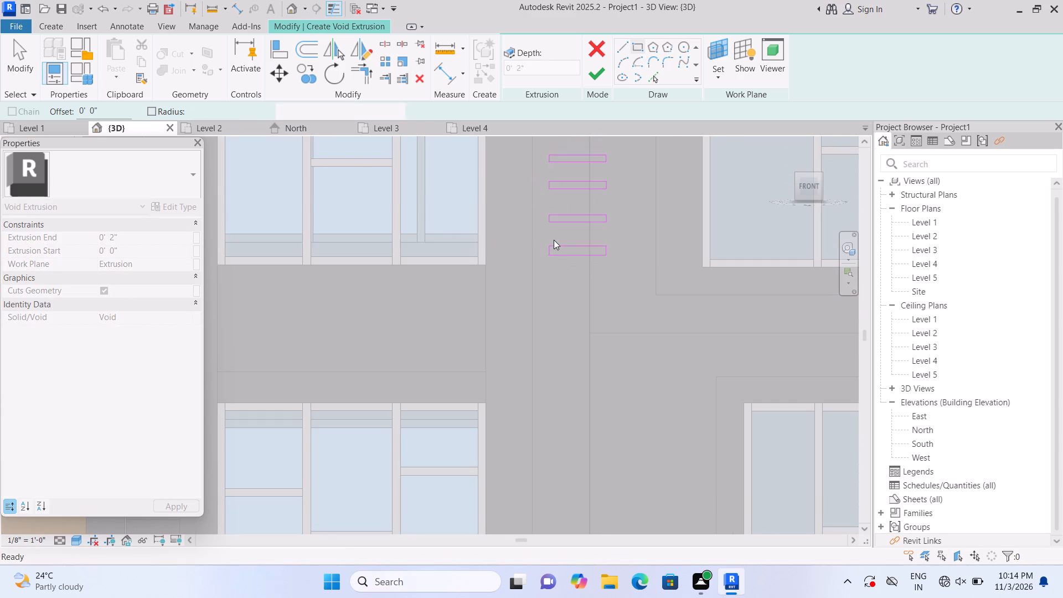
Sketch two more full-width rectangles, each about 2" high, down the right leg to just above the upper windows' bottom edge.
middle_drag(555, 274, 537, 208)
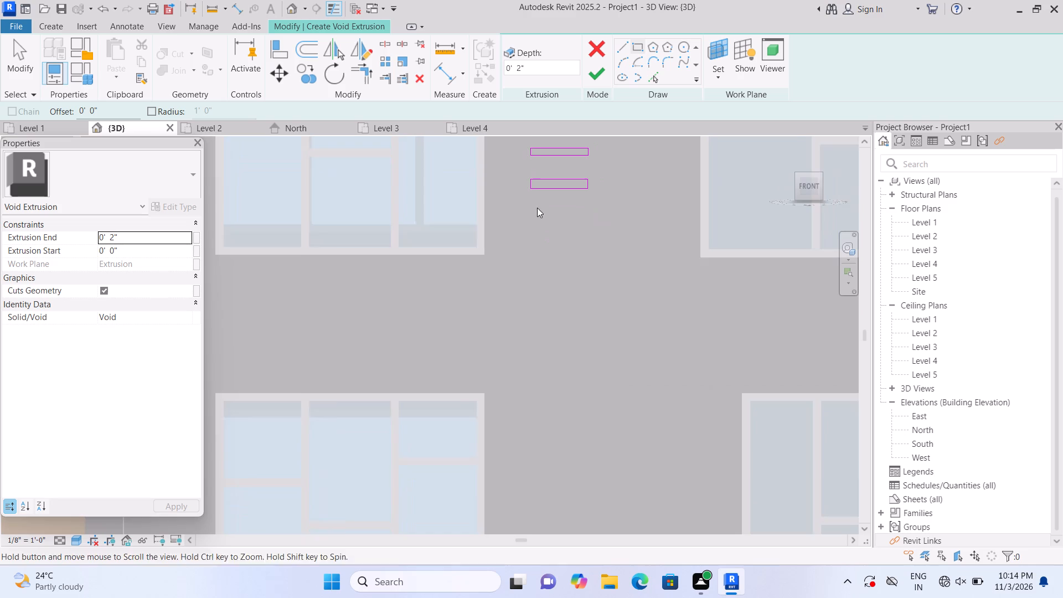
click(535, 214)
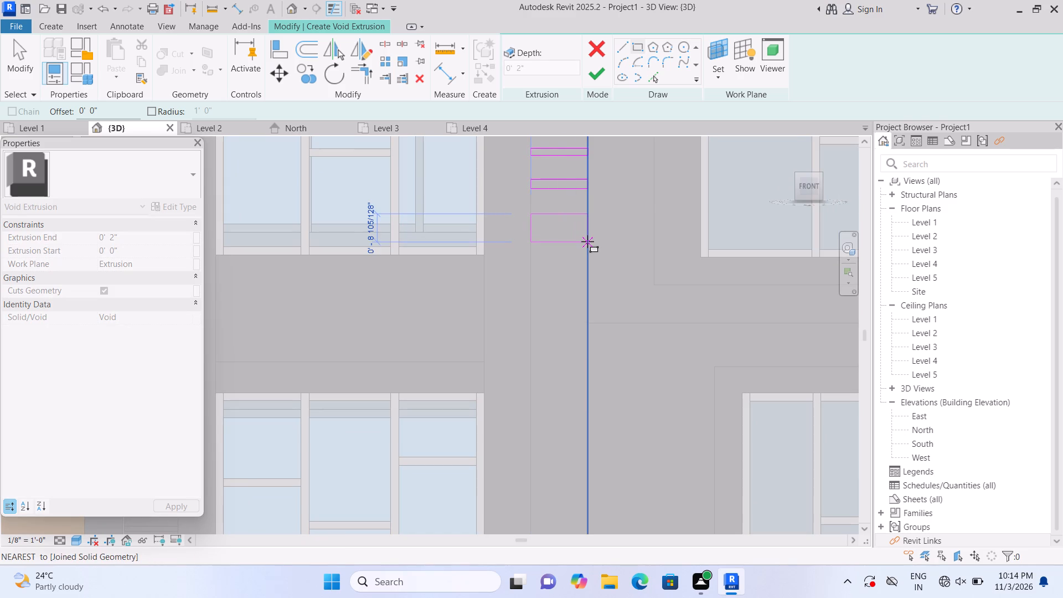
scroll(586, 225, up, 2)
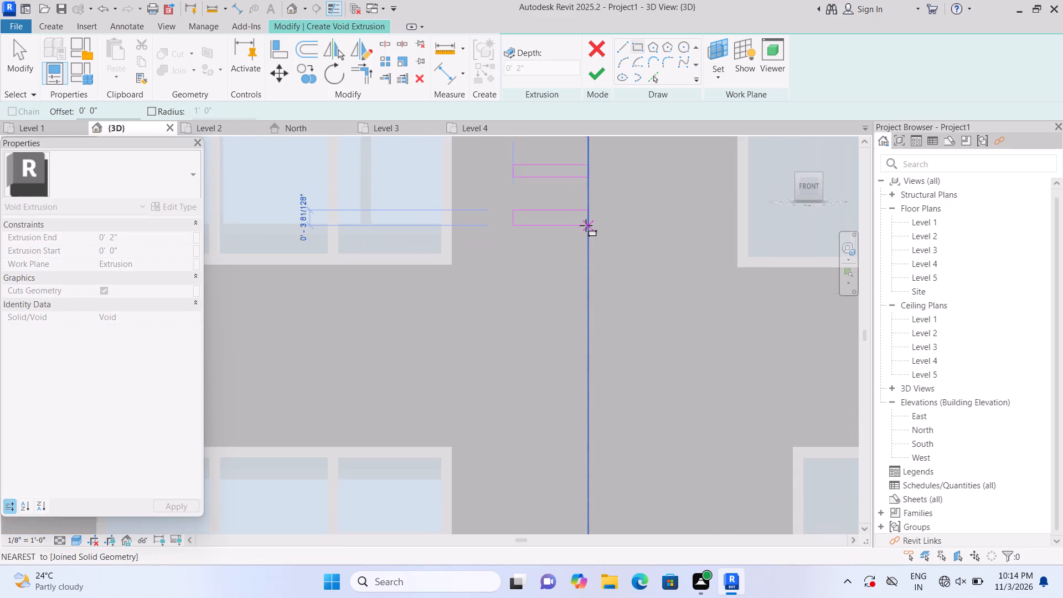
scroll(586, 225, up, 1)
click(584, 218)
scroll(538, 276, down, 1)
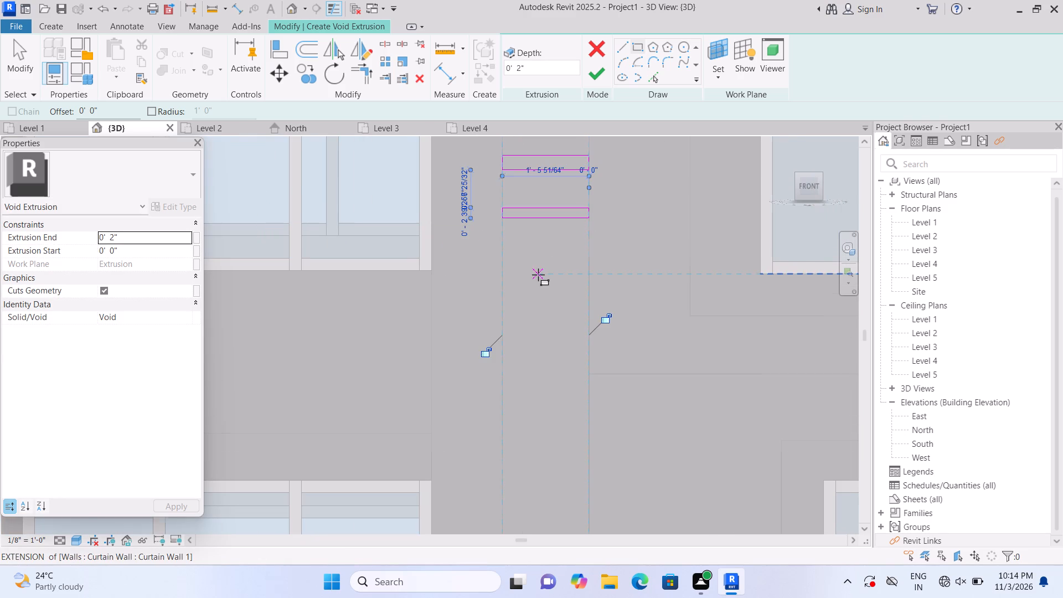
middle_drag(537, 275, 527, 212)
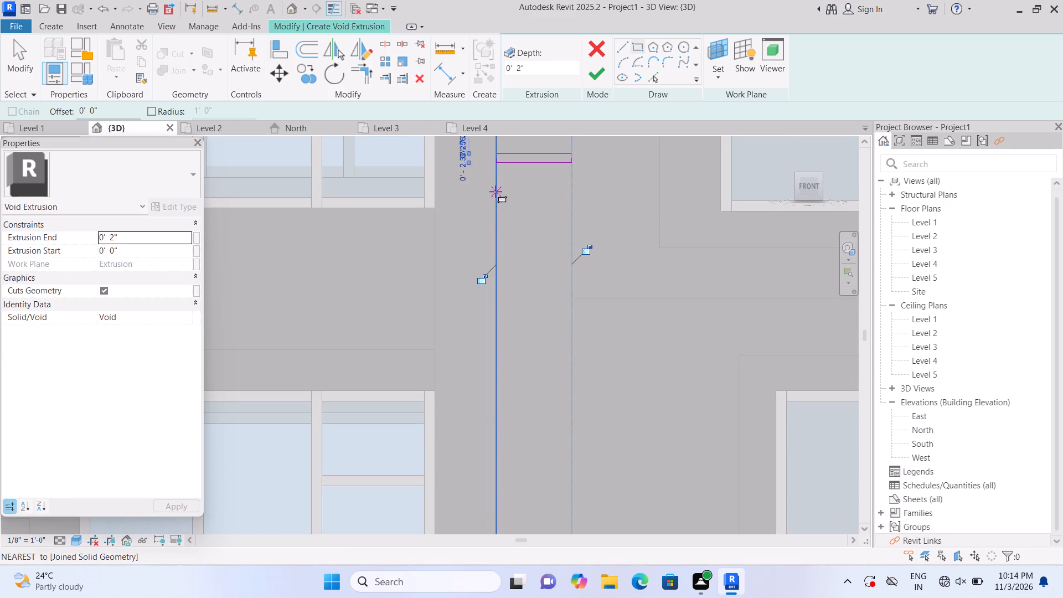
click(496, 192)
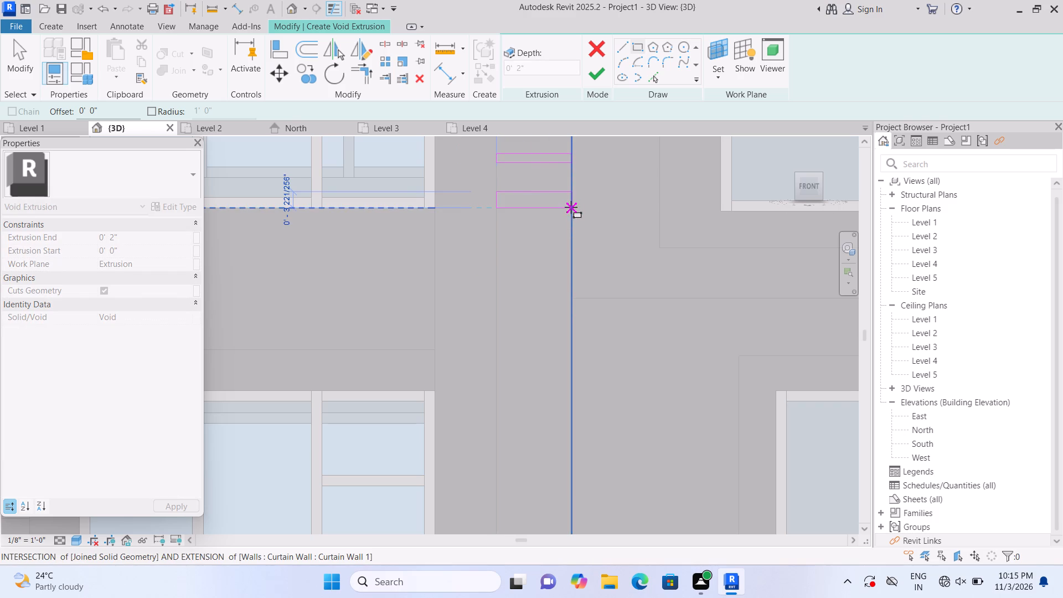
scroll(570, 202, up, 3)
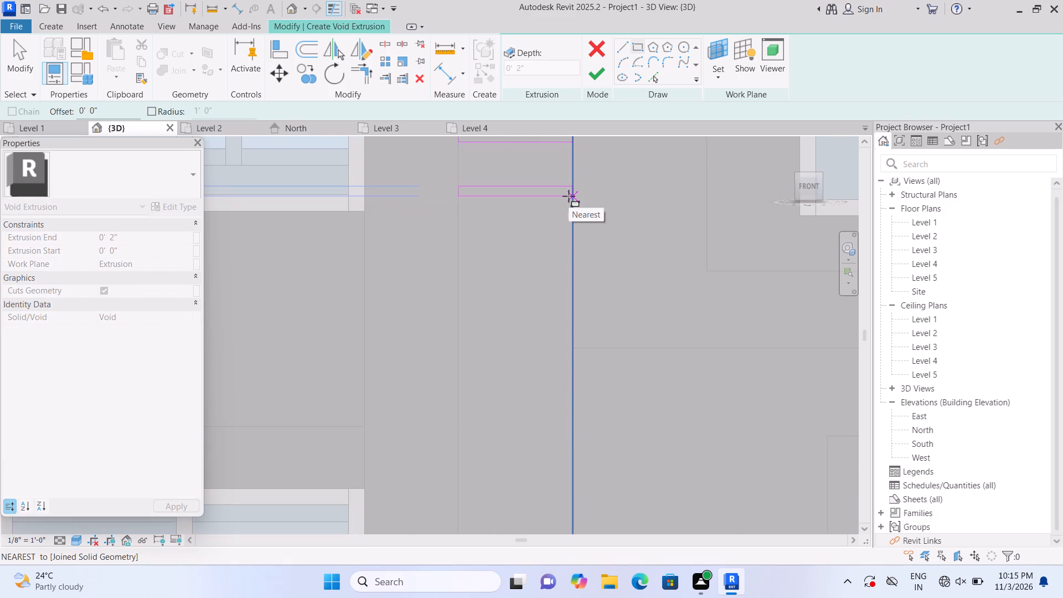
click(569, 196)
Sketch two more full-width rectangles, each about 2" high, down the right leg just below the upper windows' bottom edge.
middle_drag(524, 244, 517, 154)
scroll(494, 169, down, 1)
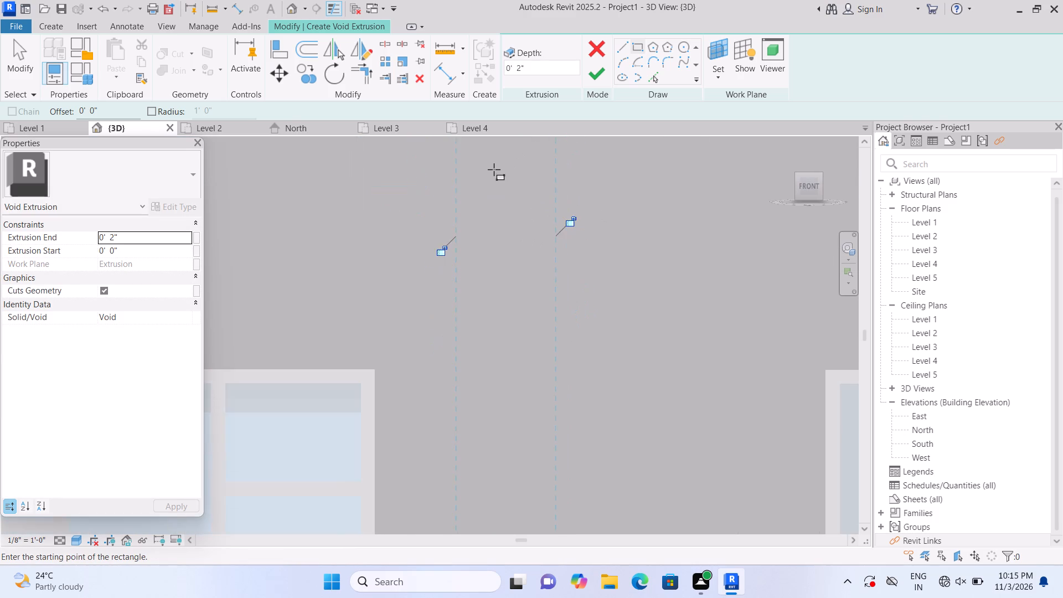
scroll(494, 169, down, 1)
middle_drag(495, 171, 522, 242)
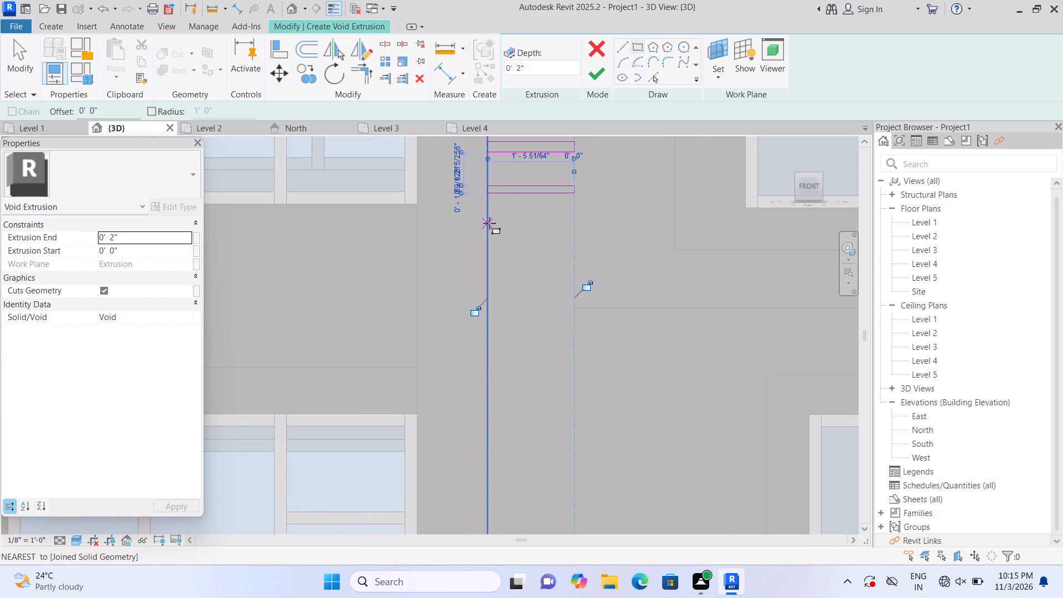
click(489, 223)
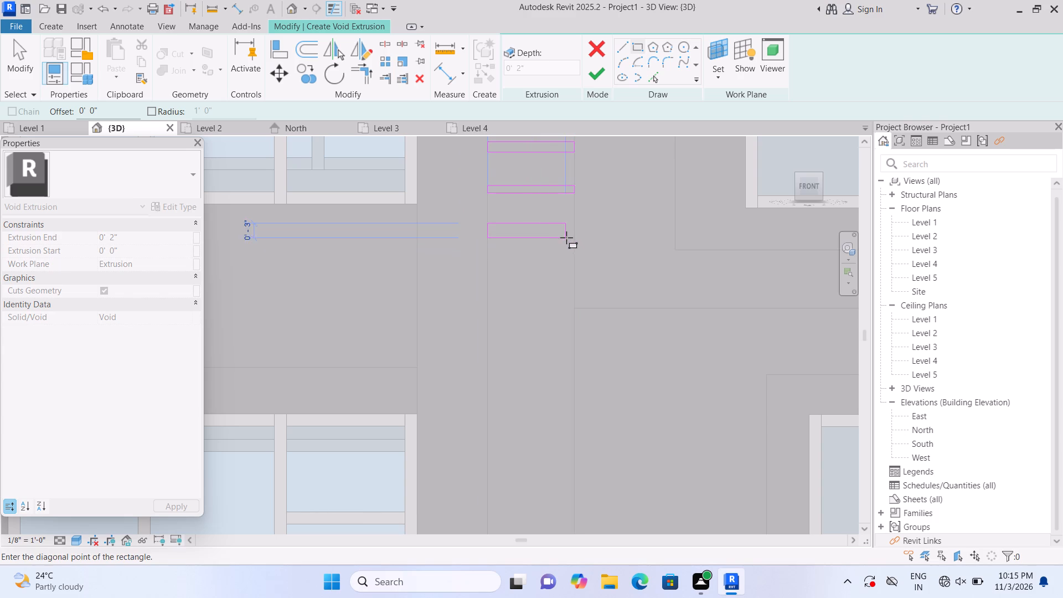
click(570, 233)
middle_drag(529, 272, 512, 212)
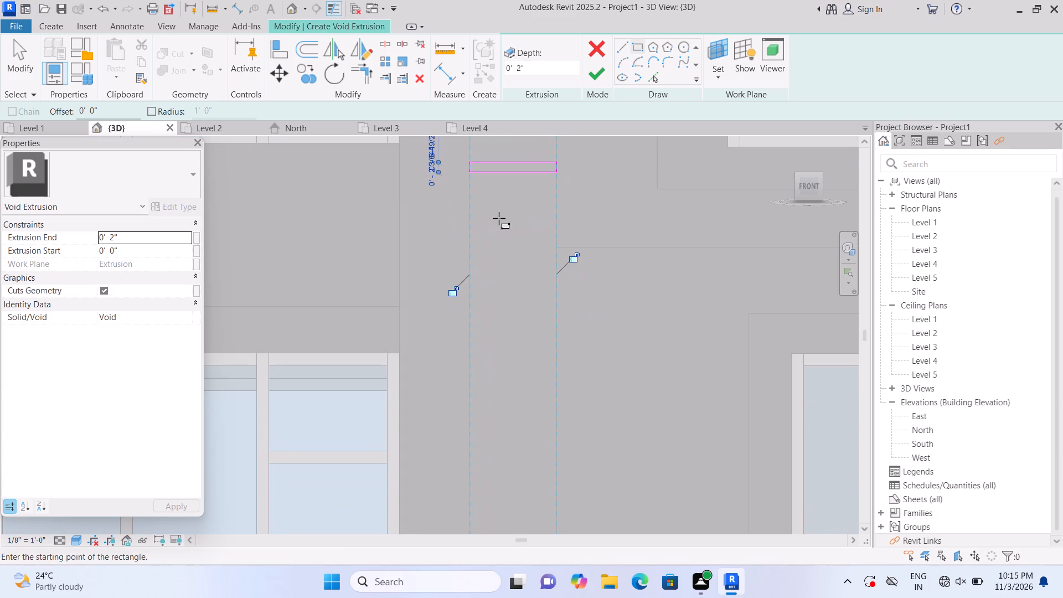
click(474, 213)
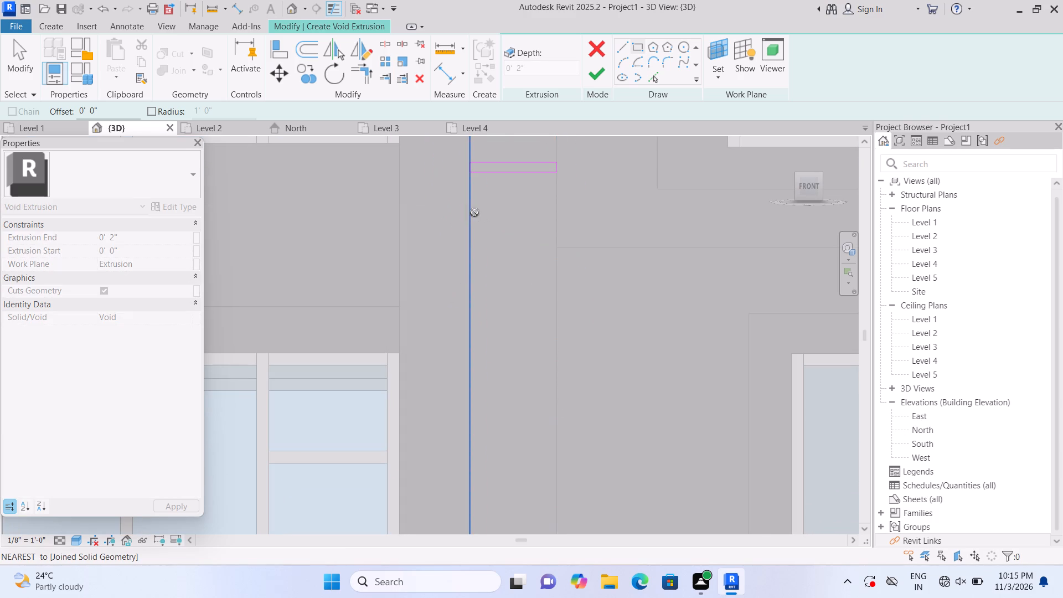
double_click(553, 221)
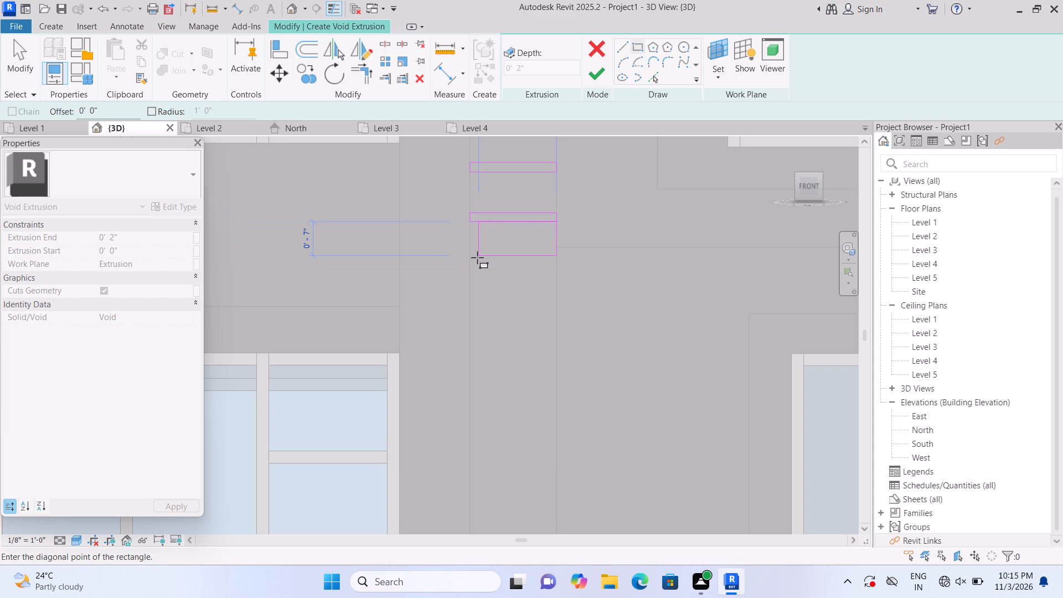
key(Escape)
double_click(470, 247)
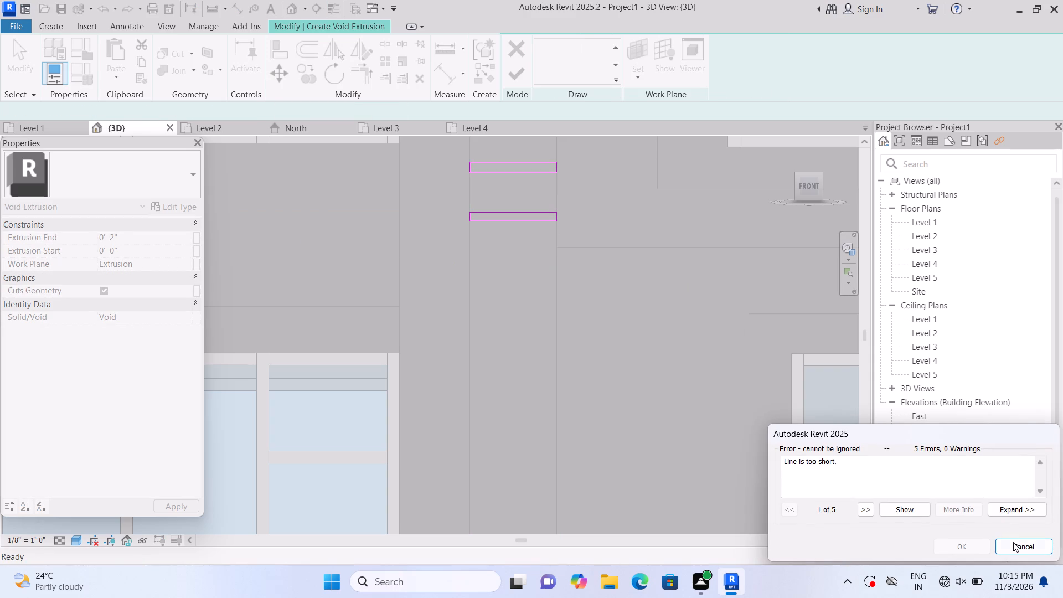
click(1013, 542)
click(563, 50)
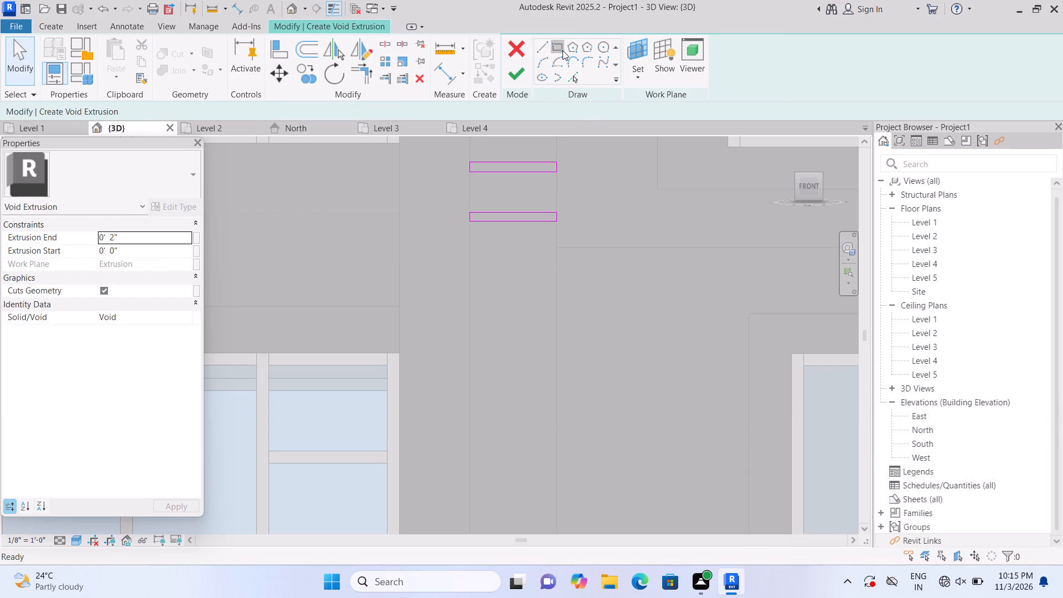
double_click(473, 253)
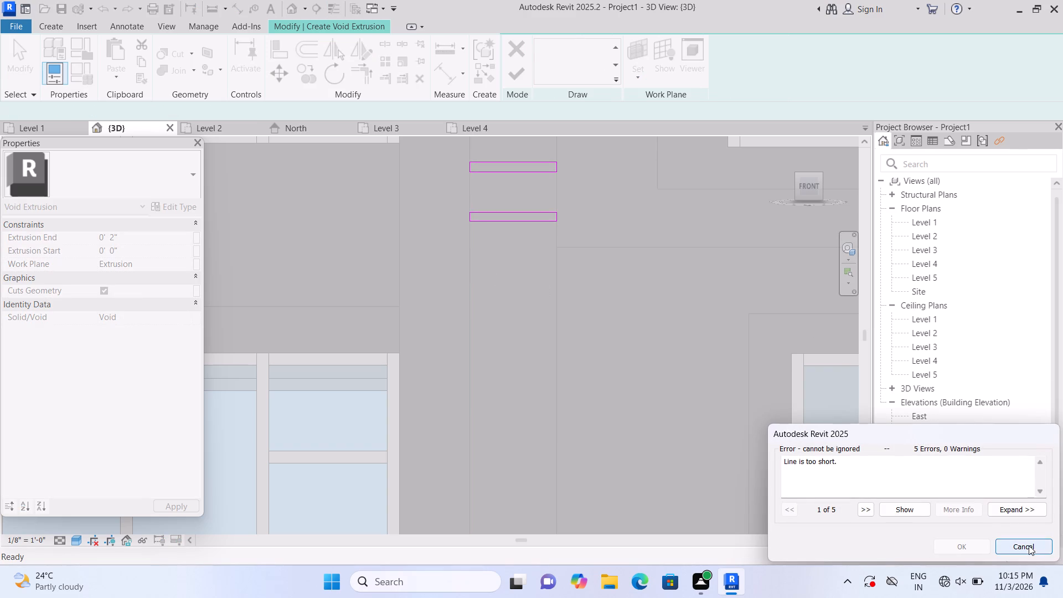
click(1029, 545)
Sketch three more full-width rectangles, about 1" to 2" high, down the right leg to just above the lower windows' top edge.
click(559, 48)
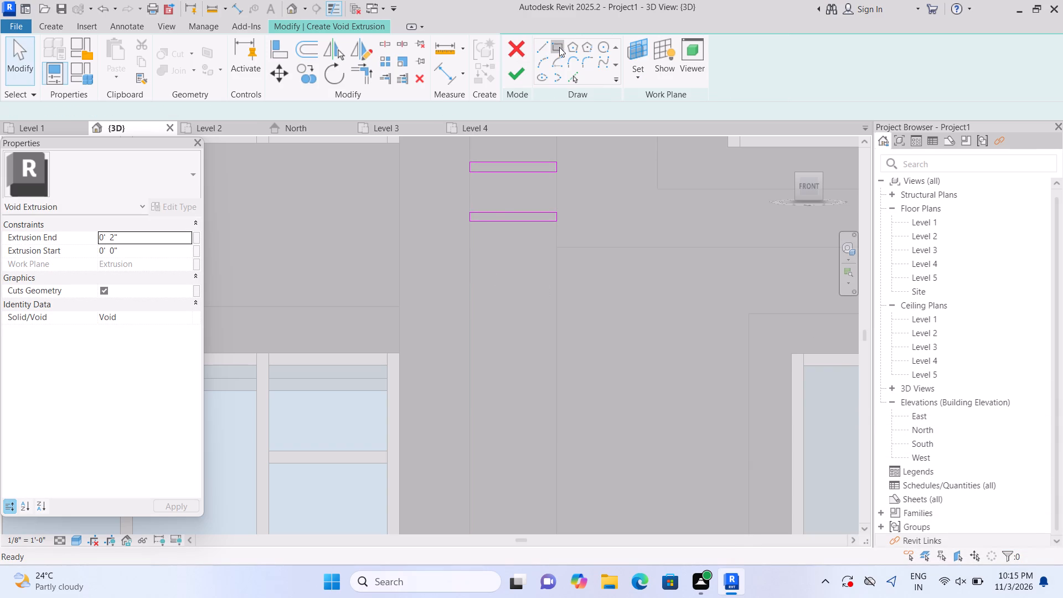
click(468, 257)
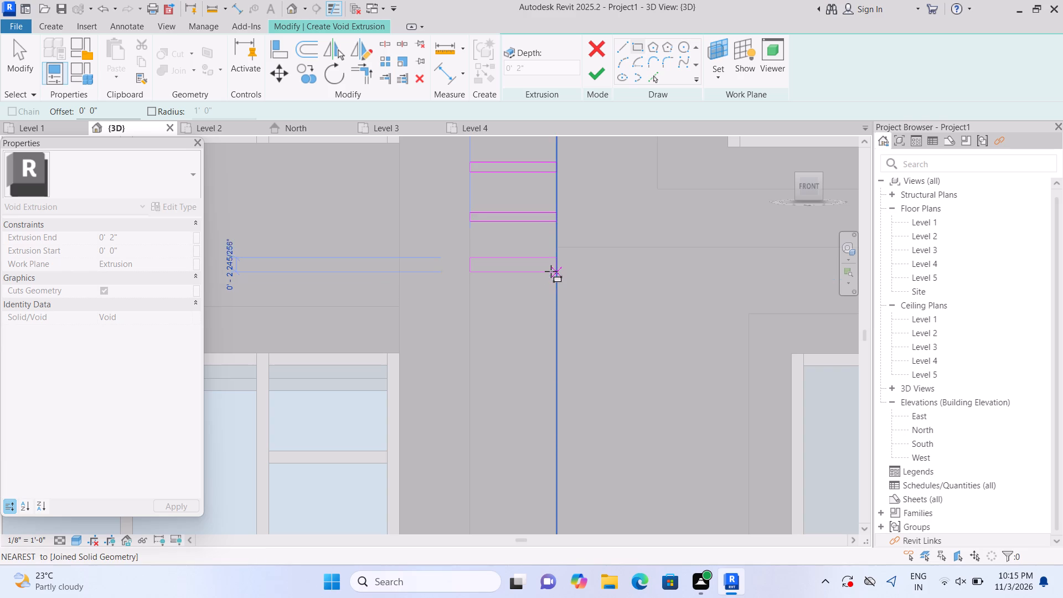
click(551, 268)
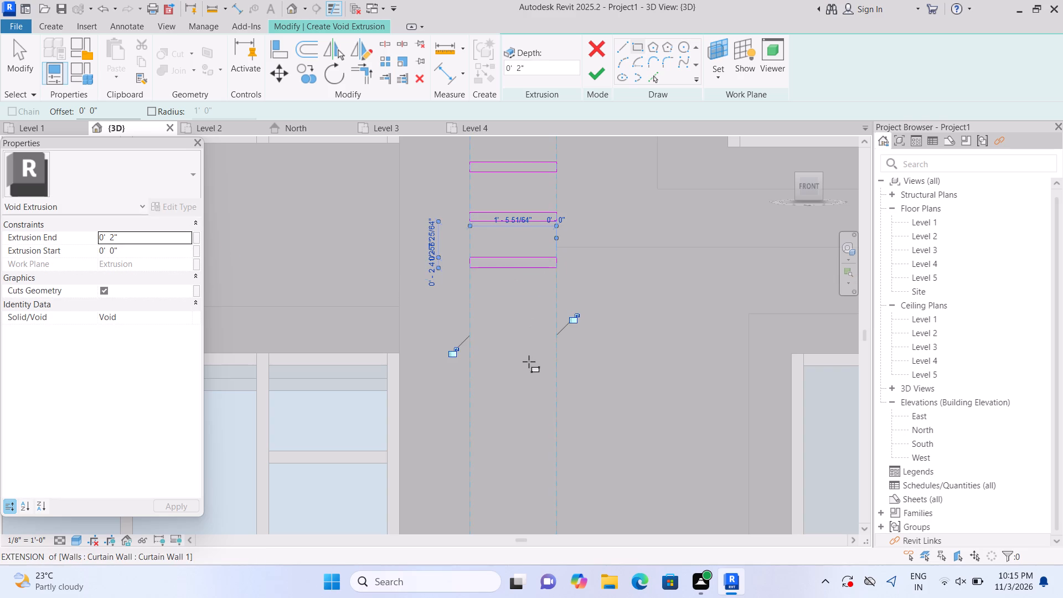
middle_drag(522, 353, 493, 256)
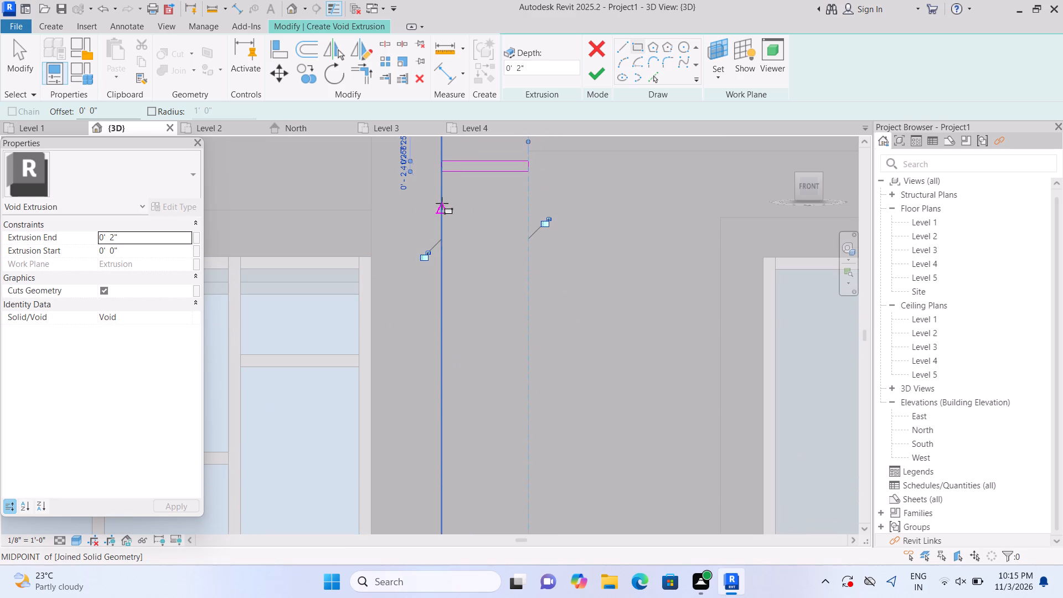
click(442, 203)
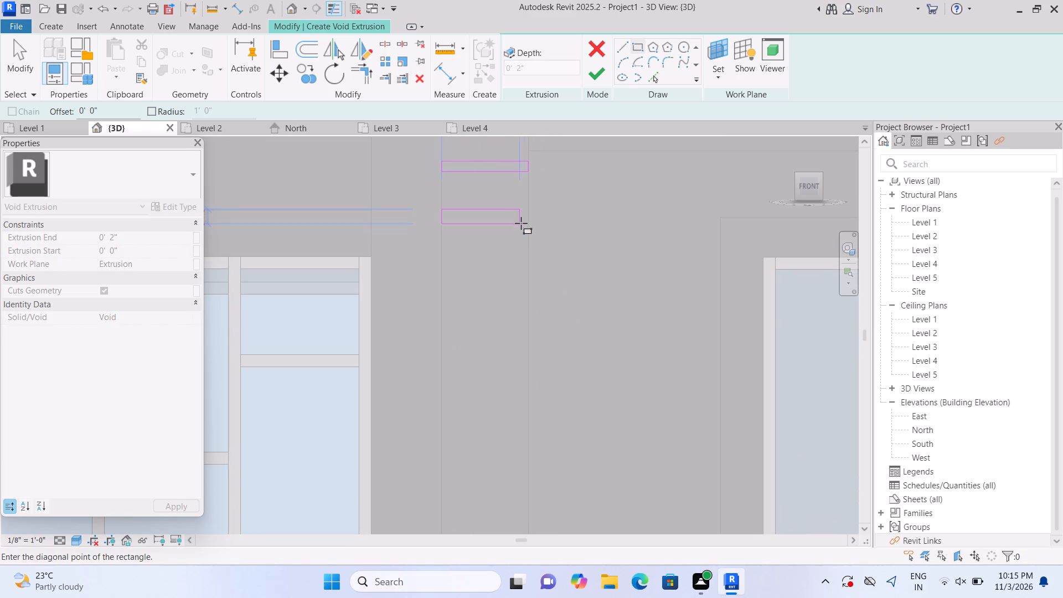
click(524, 218)
middle_drag(488, 254, 471, 212)
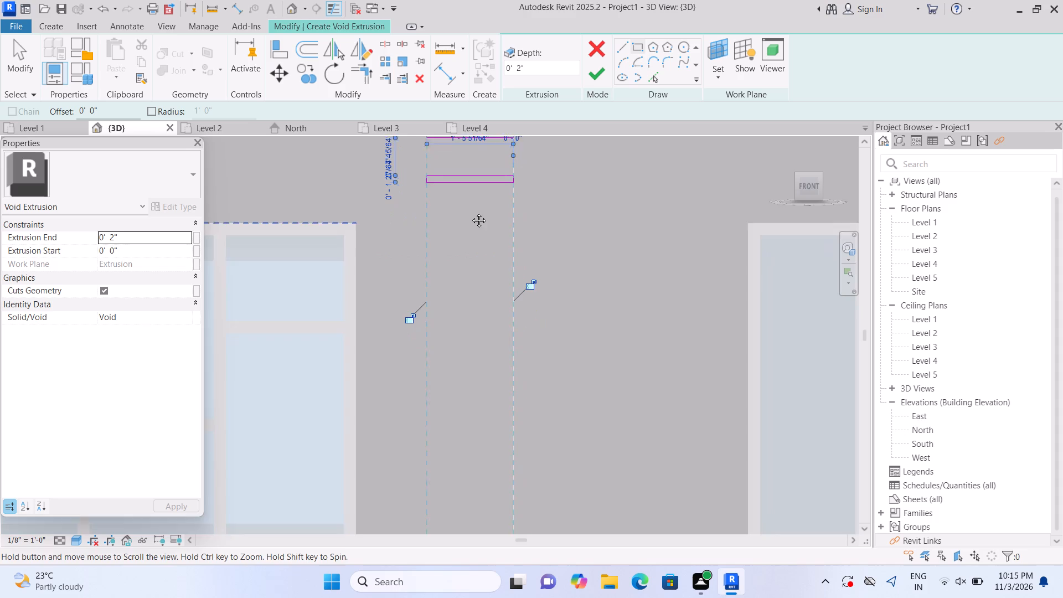
middle_drag(471, 212, 471, 197)
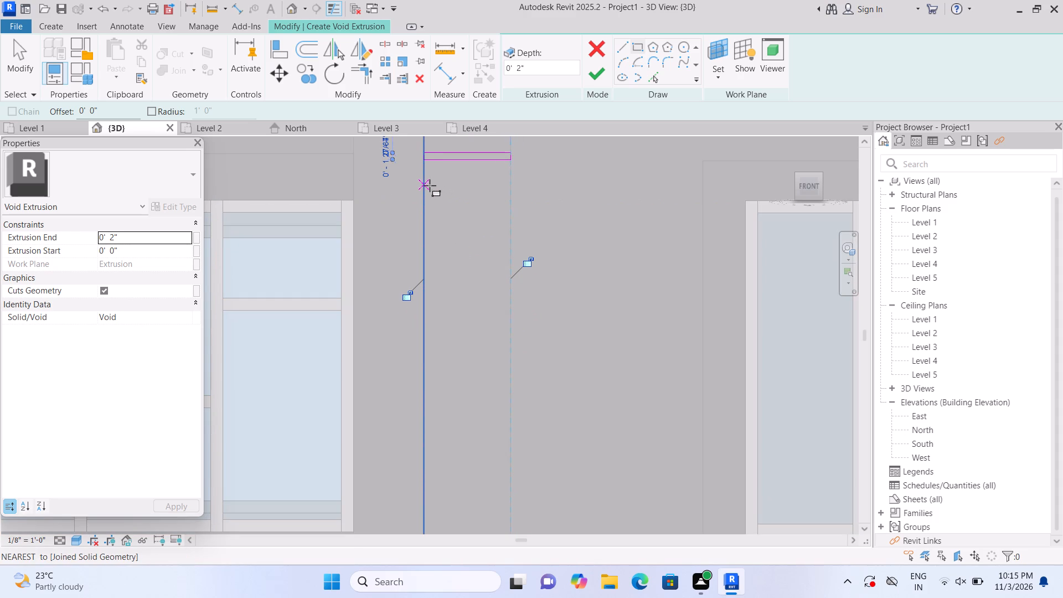
click(430, 188)
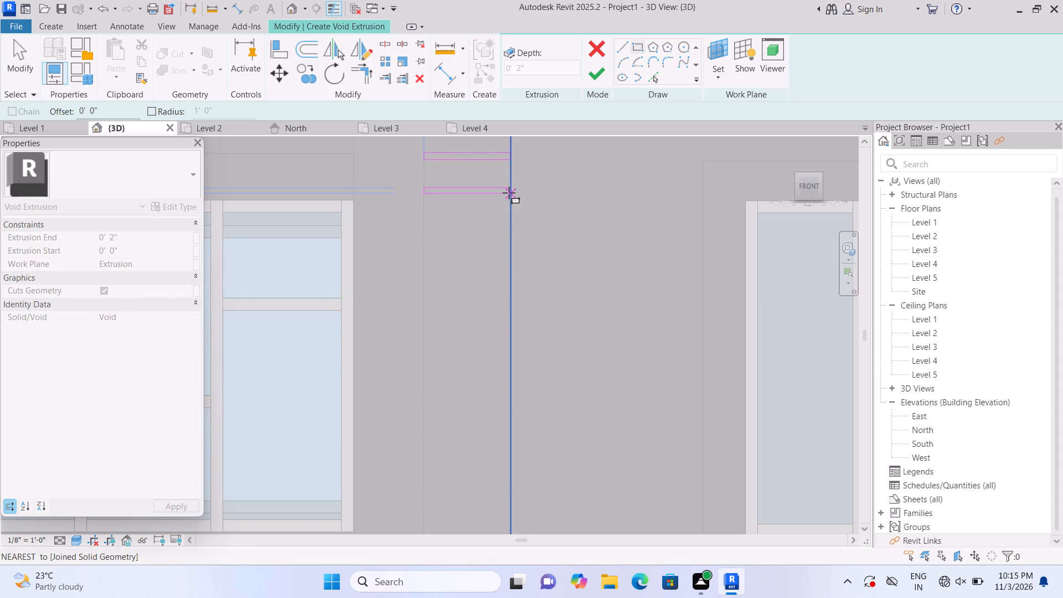
click(509, 193)
middle_drag(486, 229, 478, 187)
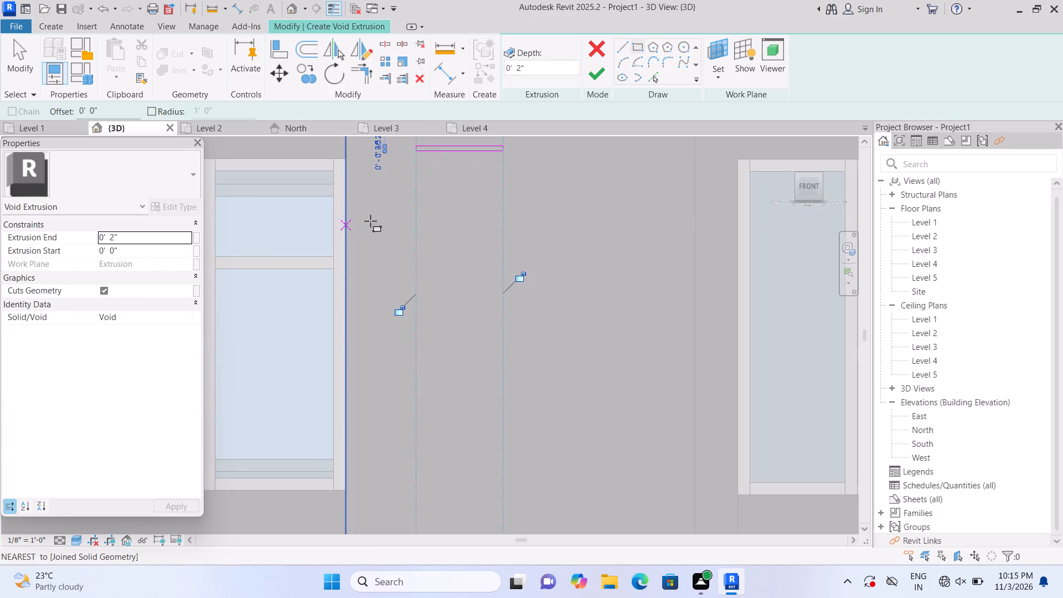
Sketch two more thin full-width rectangles down the right leg, alongside the top of the lower windows.
double_click(417, 177)
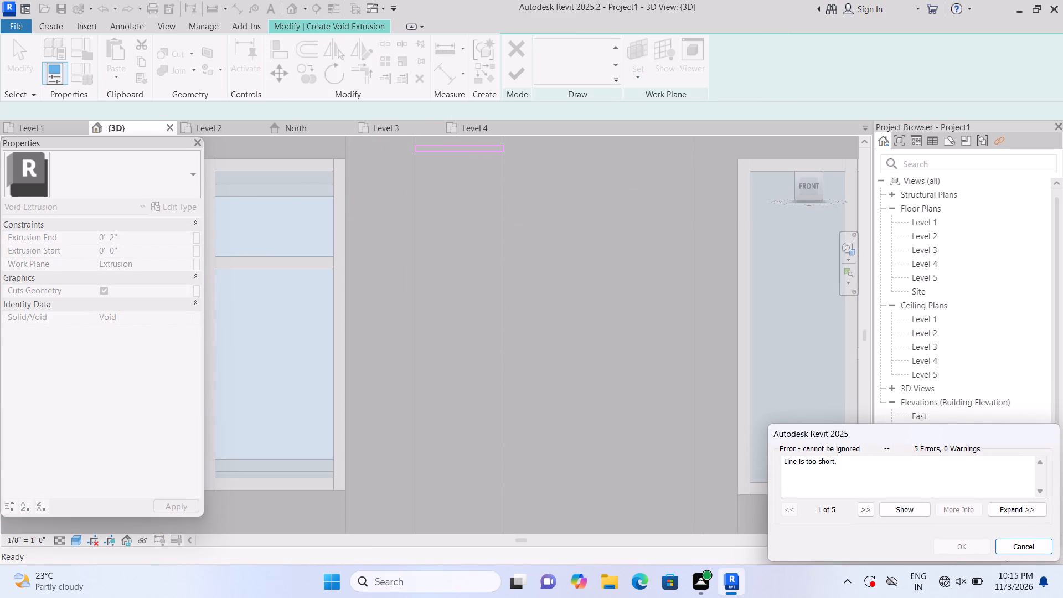
double_click(1040, 545)
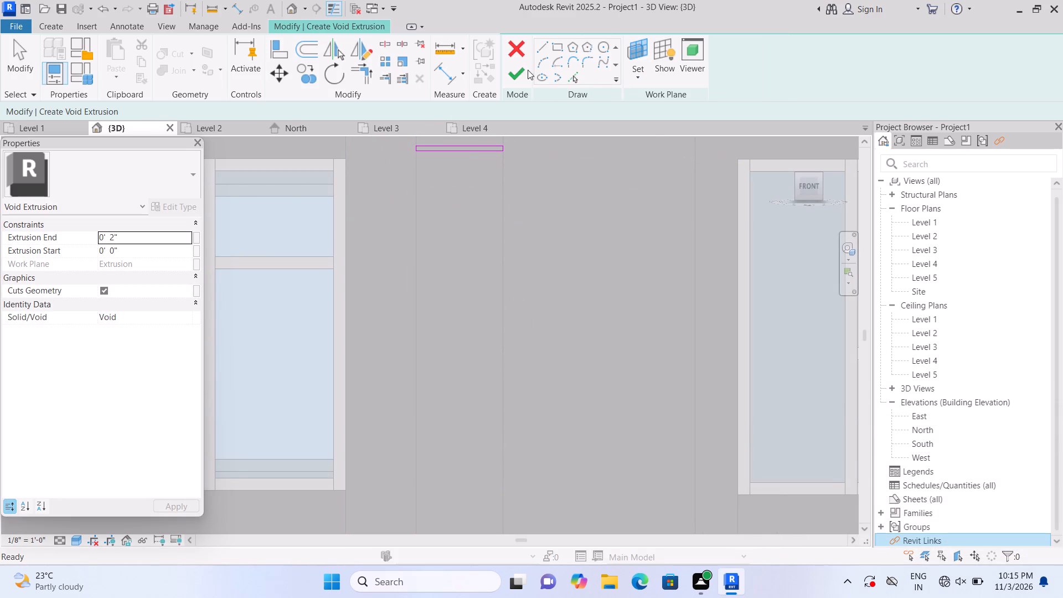
click(556, 48)
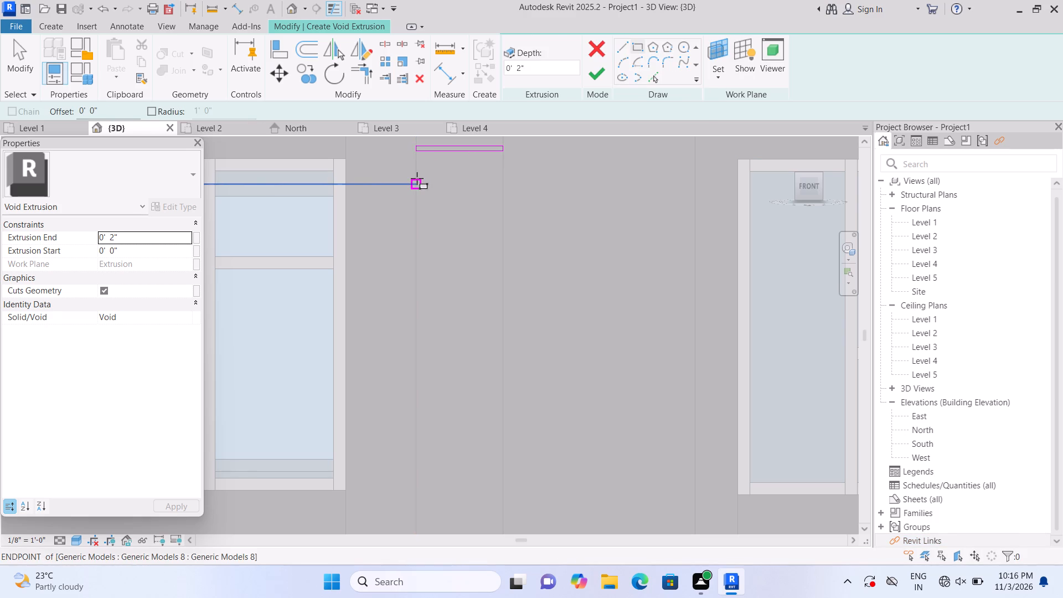
click(417, 178)
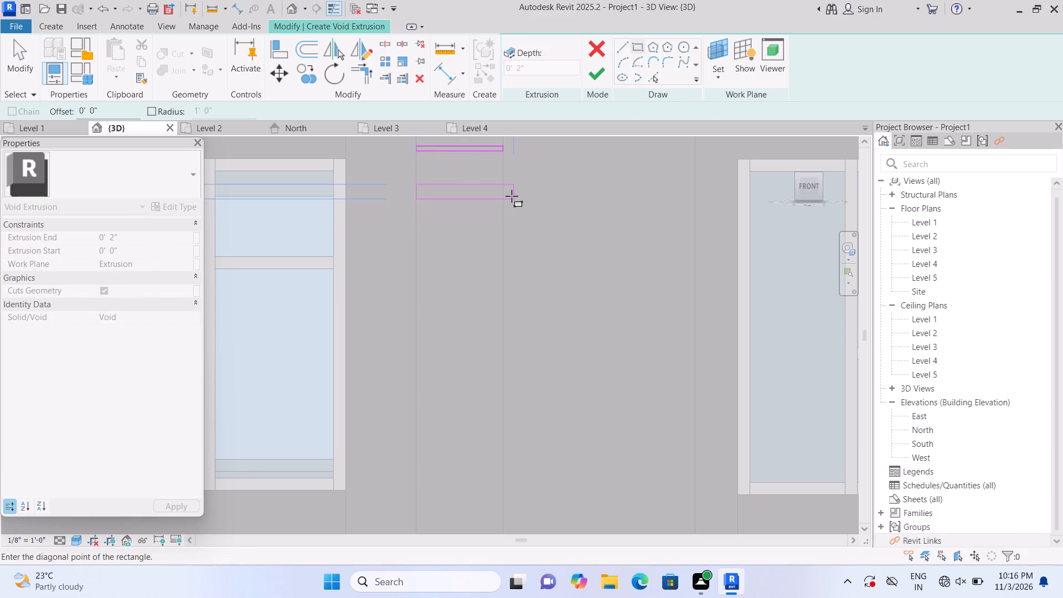
click(508, 191)
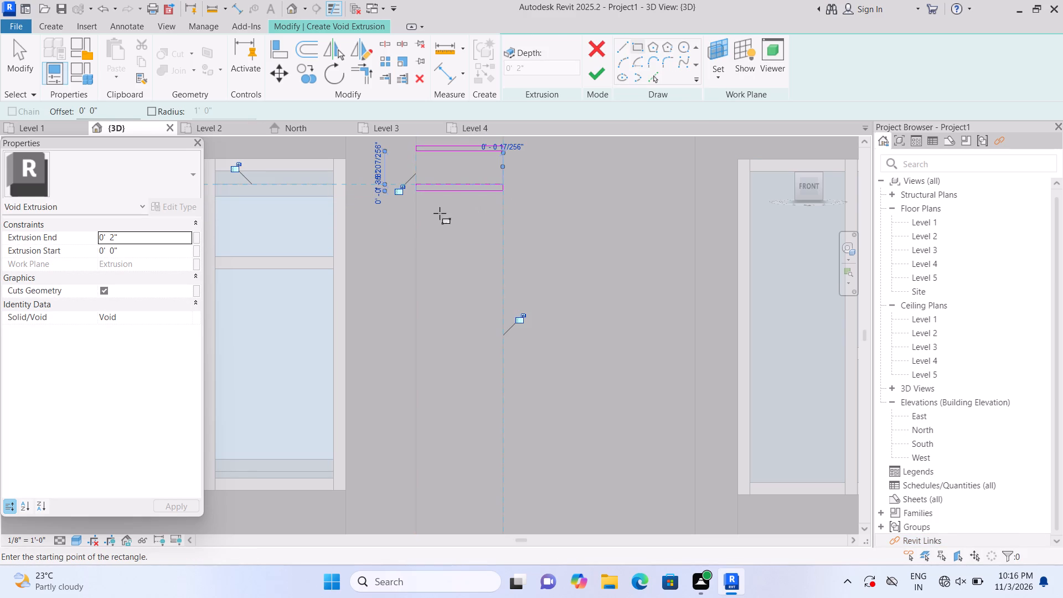
double_click(422, 216)
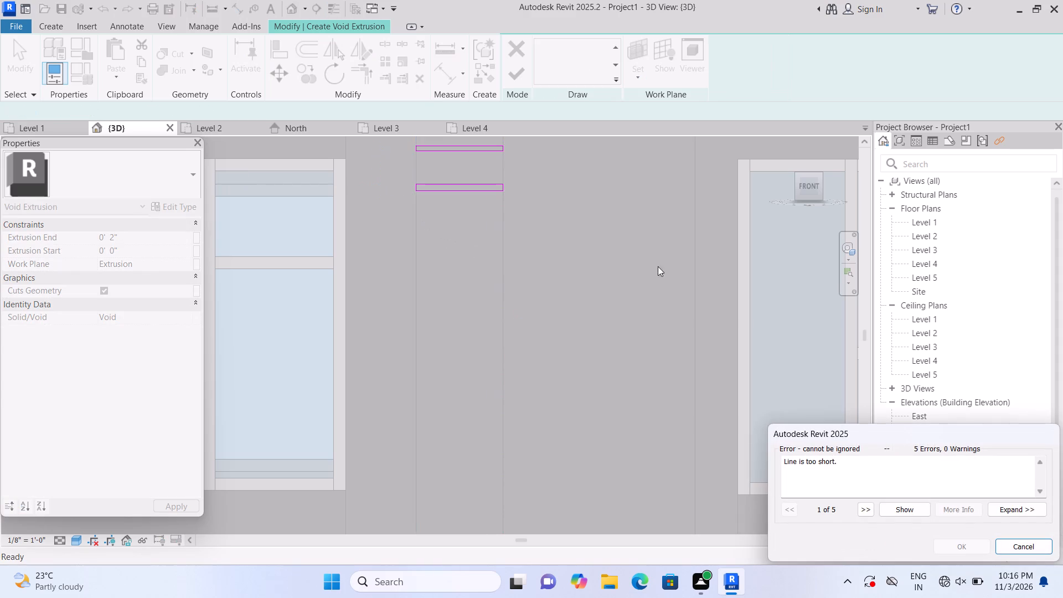
click(1015, 543)
click(555, 42)
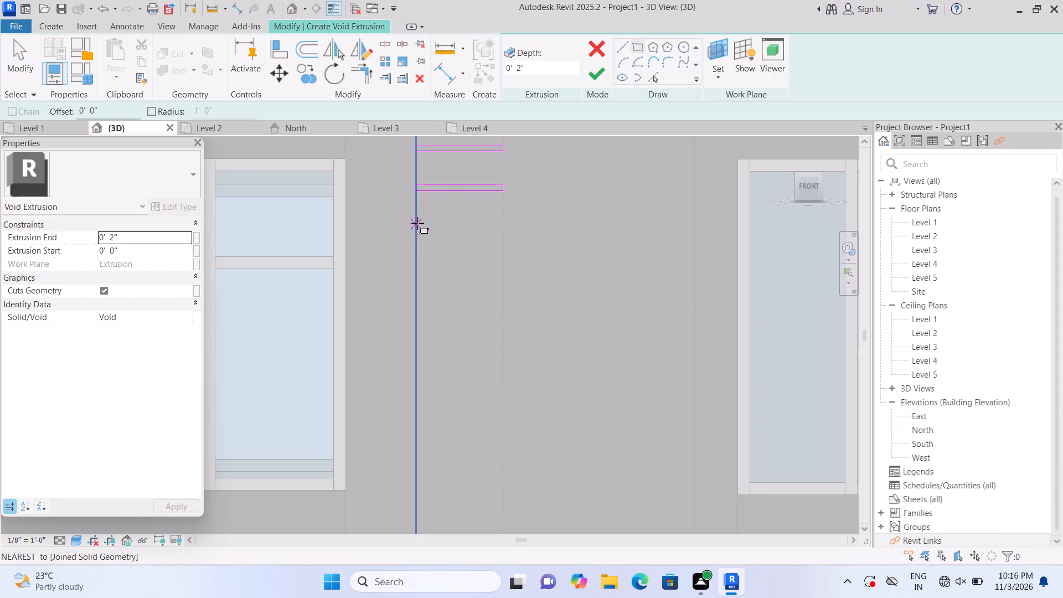
click(413, 225)
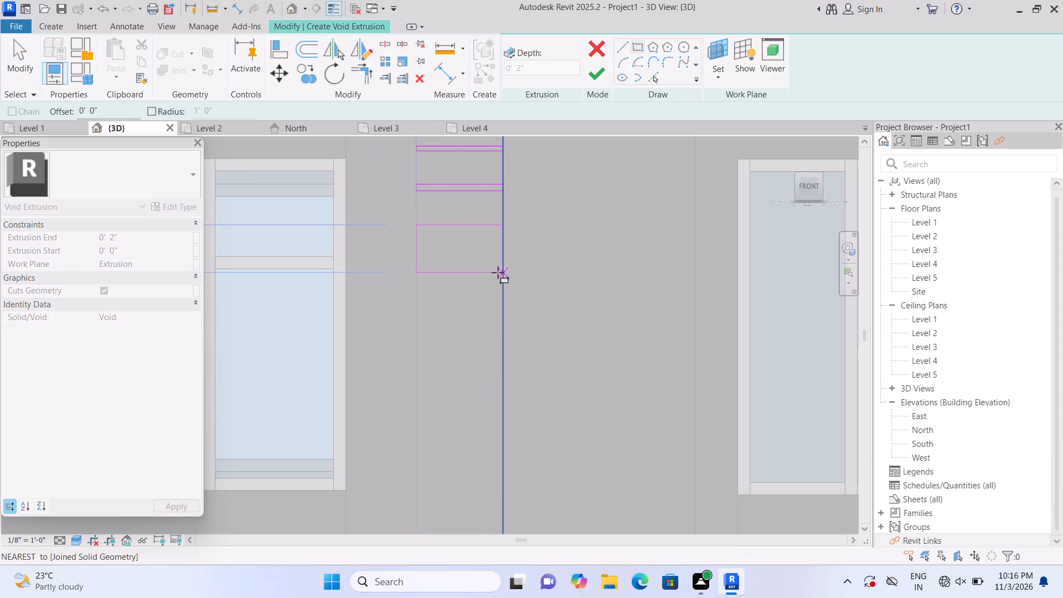
click(501, 234)
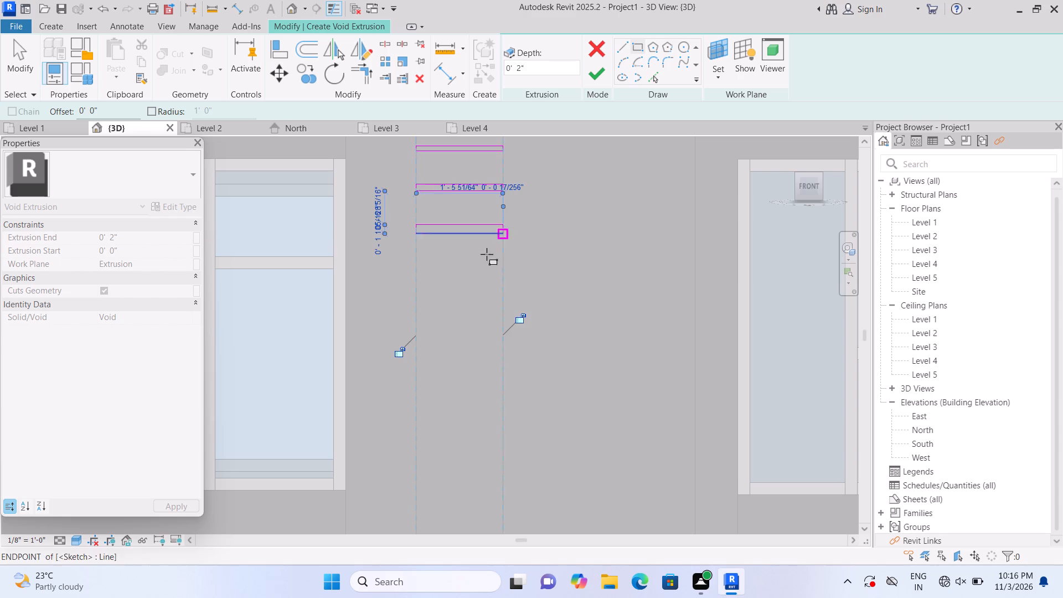
key(Escape)
Sketch two more full-width rectangles, each about 2" to 2.5" high, down the right leg alongside the middle of the lower windows.
middle_click(468, 270)
middle_drag(468, 270, 475, 203)
middle_drag(265, 426, 705, 393)
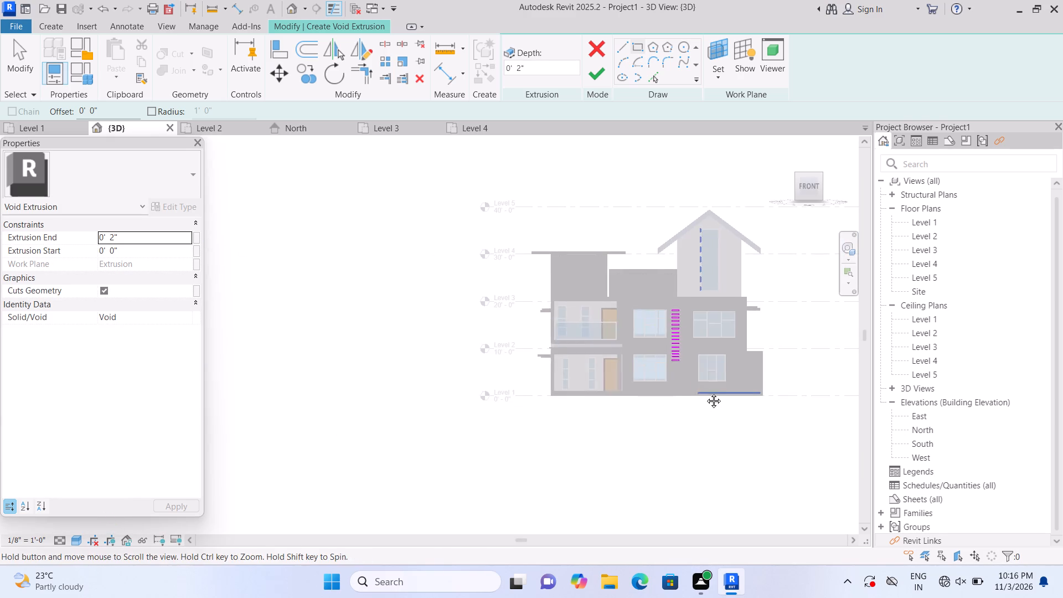
middle_drag(705, 393, 705, 393)
scroll(709, 358, up, 9)
scroll(631, 424, up, 2)
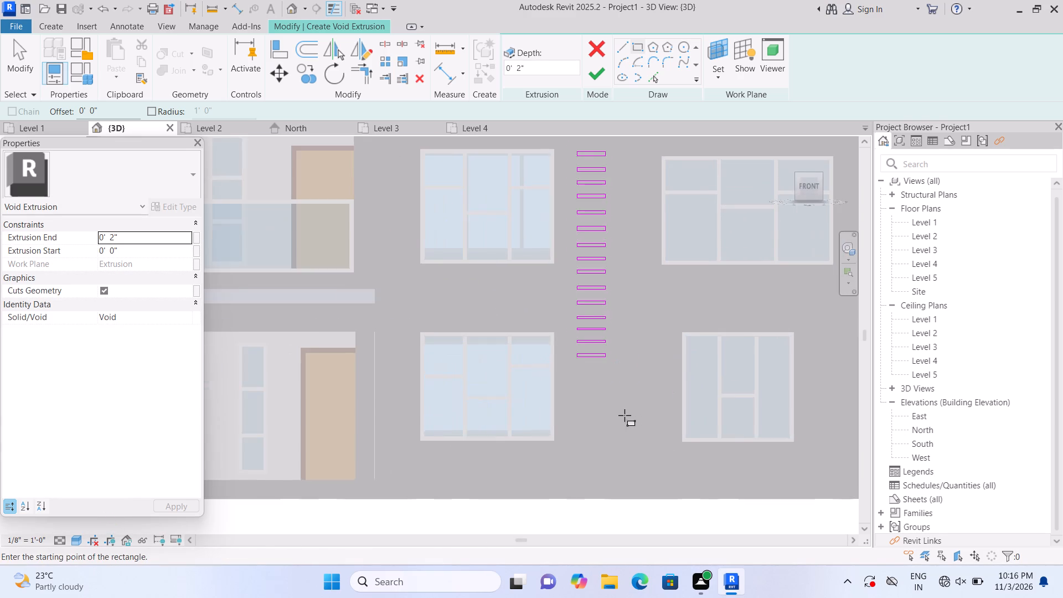
middle_drag(622, 413, 603, 343)
scroll(565, 332, up, 5)
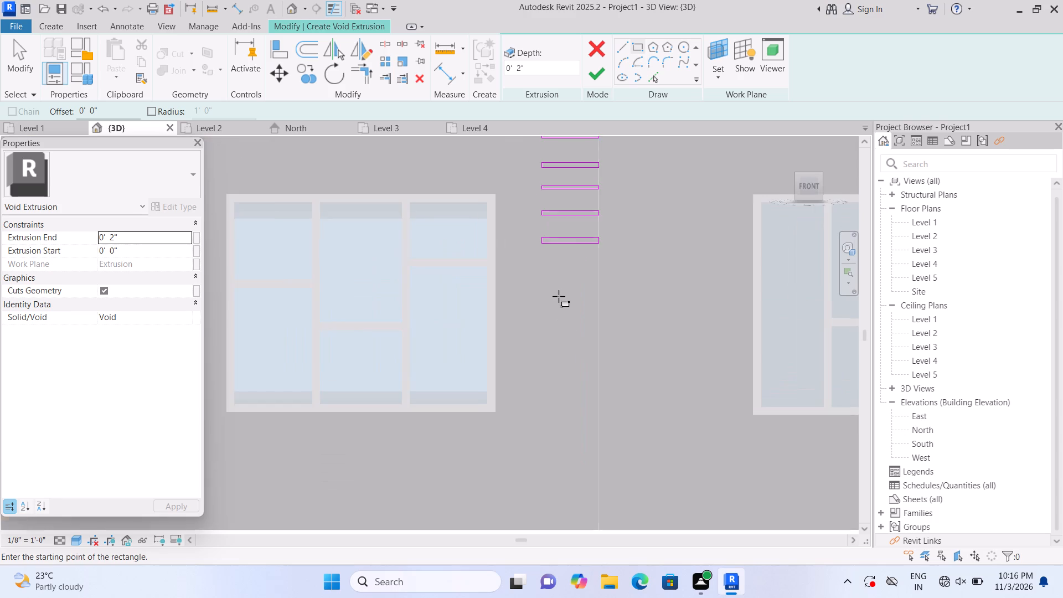
click(543, 261)
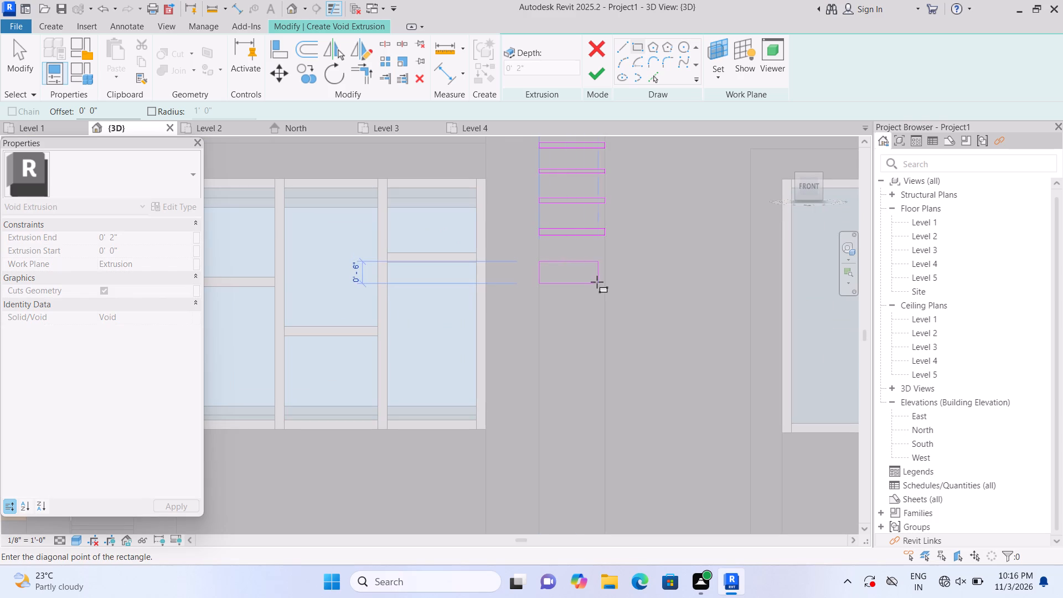
click(604, 270)
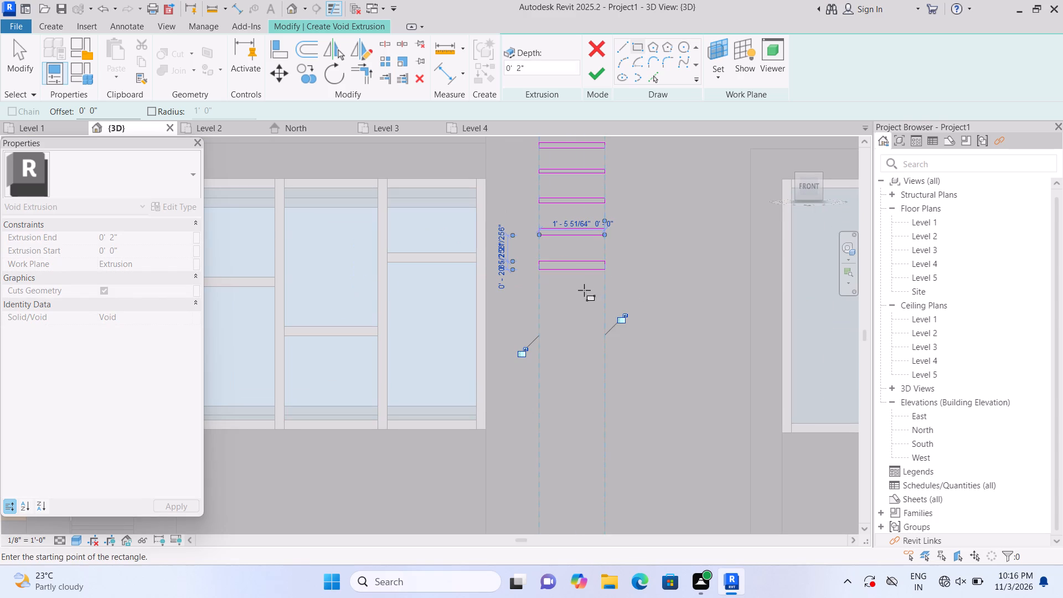
click(544, 293)
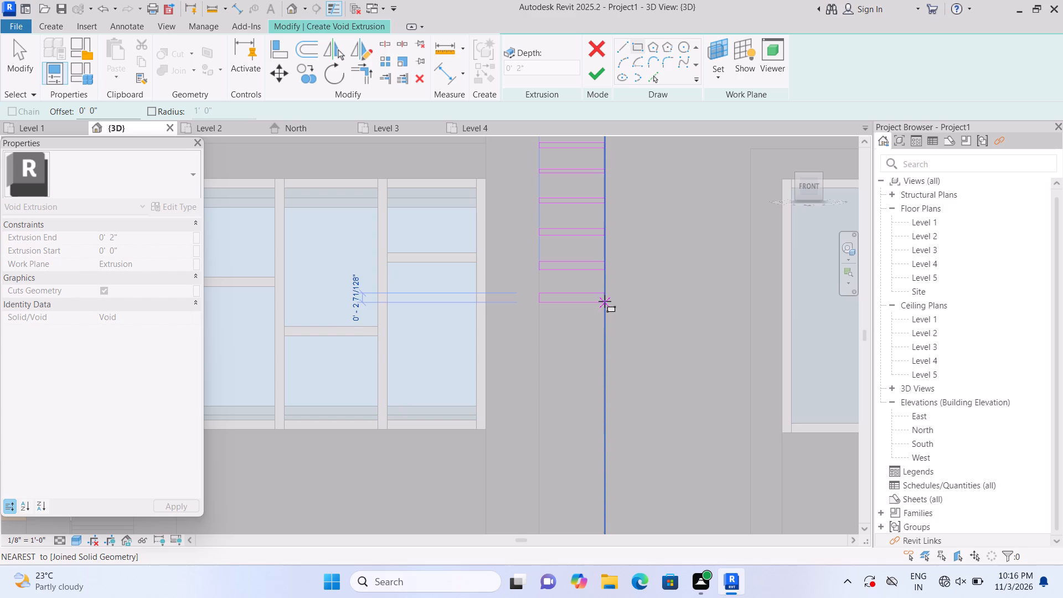
double_click(605, 301)
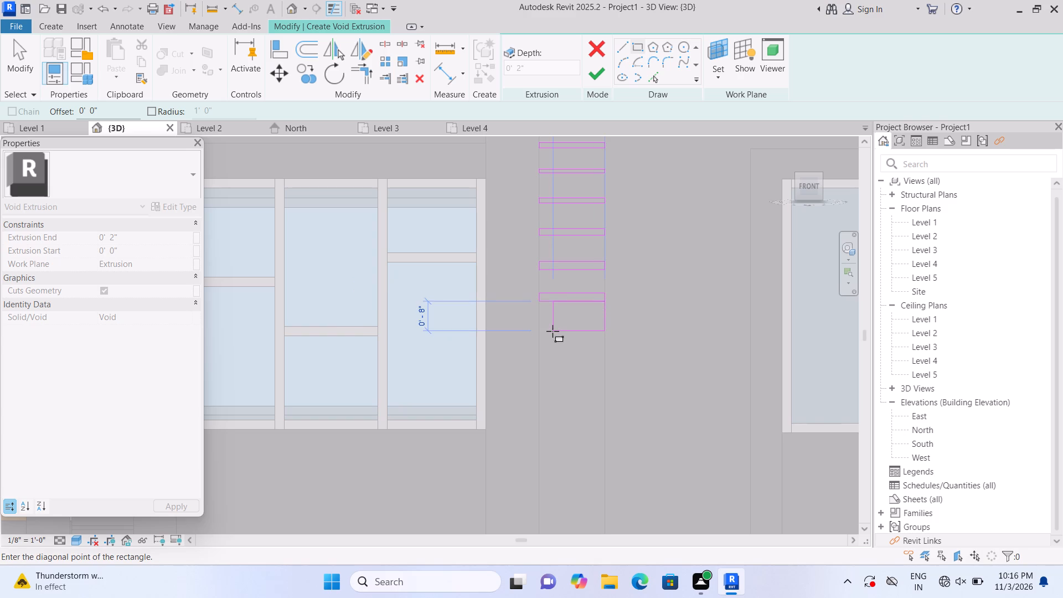
key(Escape)
Sketch two more thin full-width rectangles down the right leg, alongside the lower half of the lower windows.
click(542, 326)
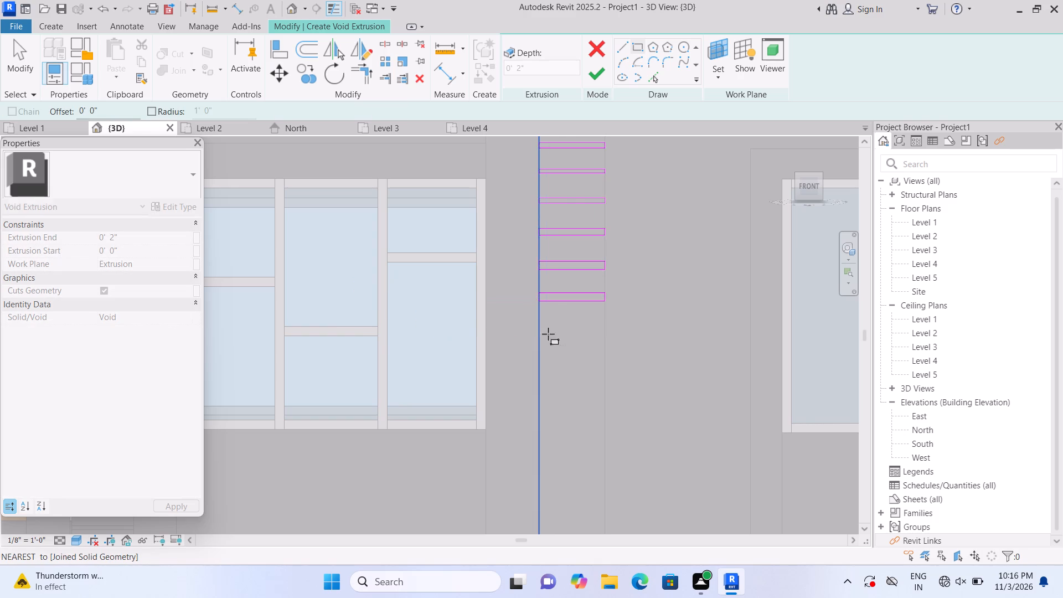
double_click(600, 331)
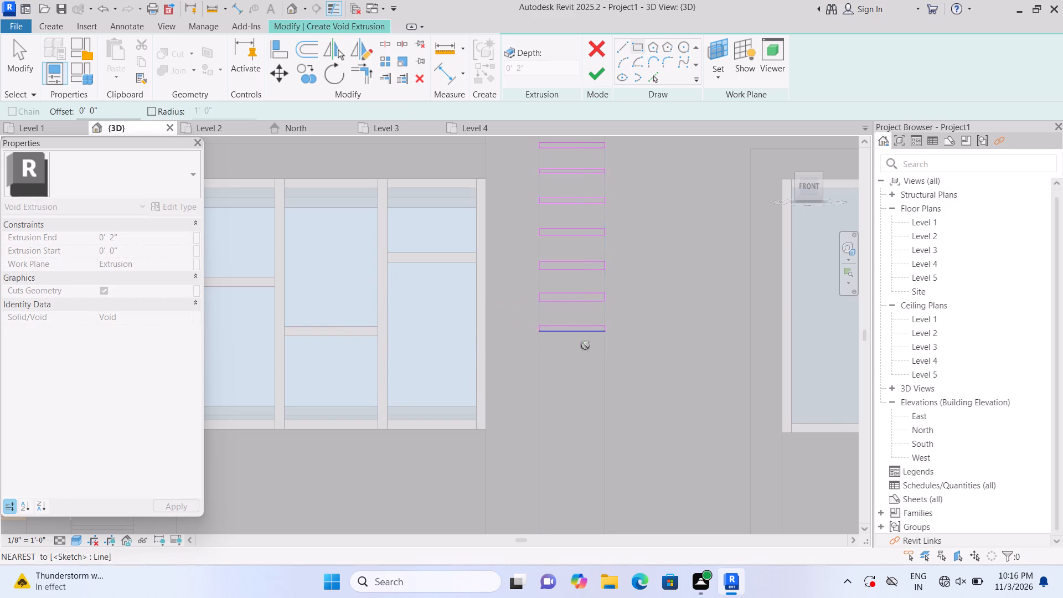
key(Escape)
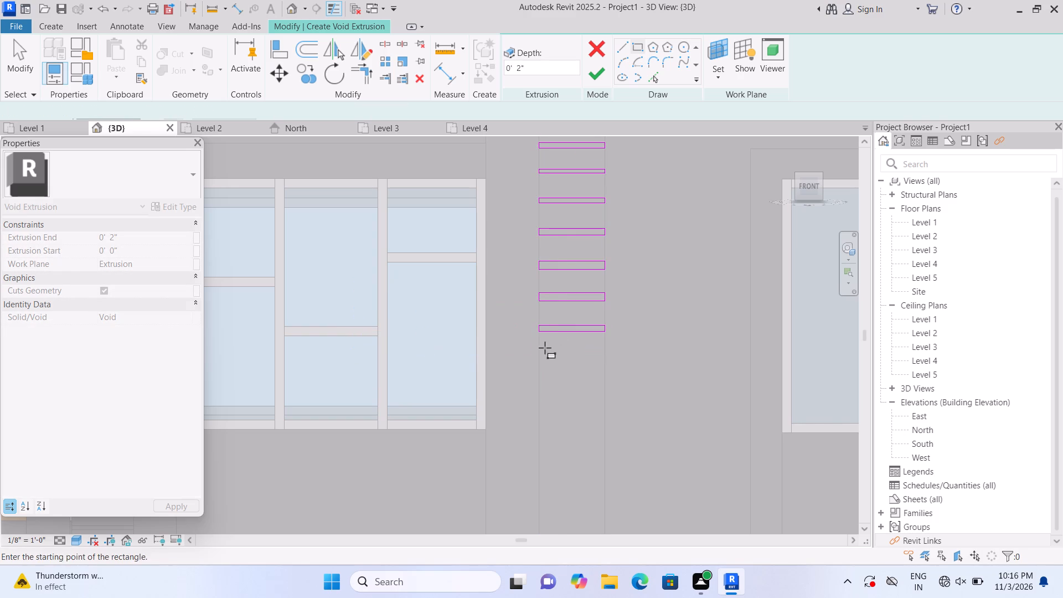
click(538, 360)
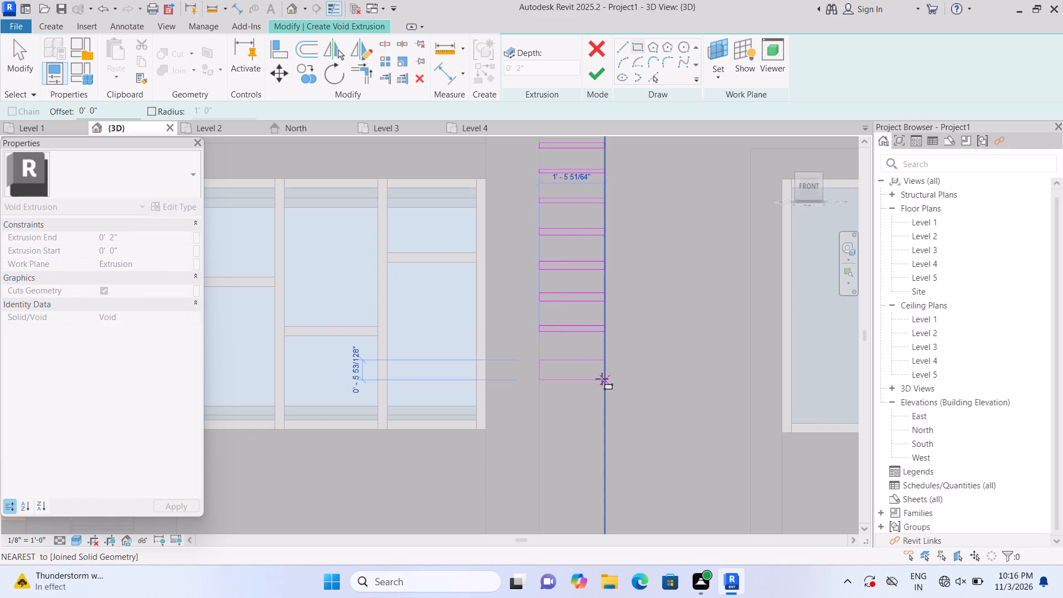
click(599, 368)
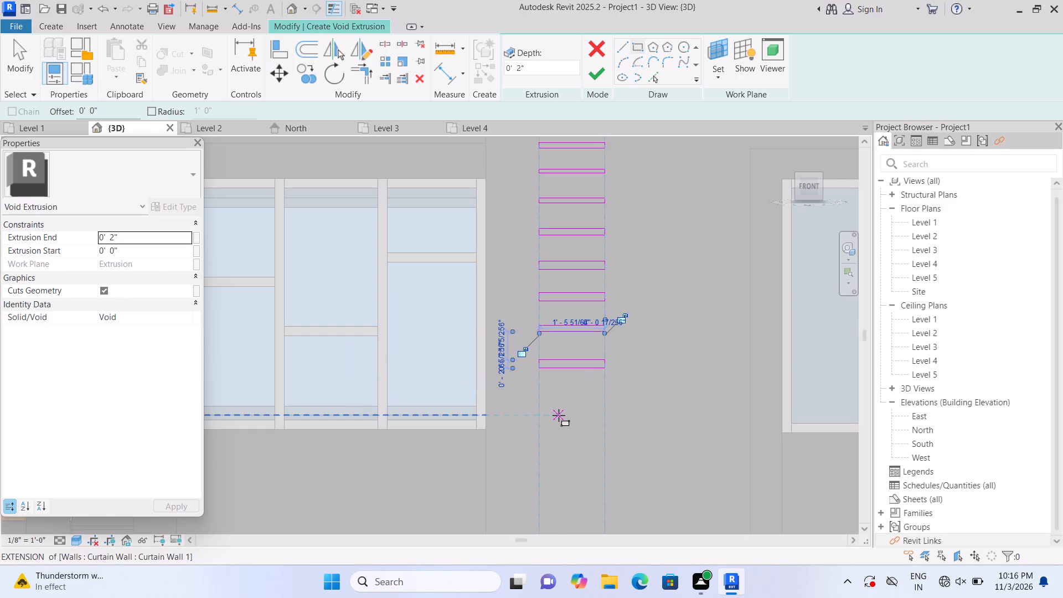
key(Escape)
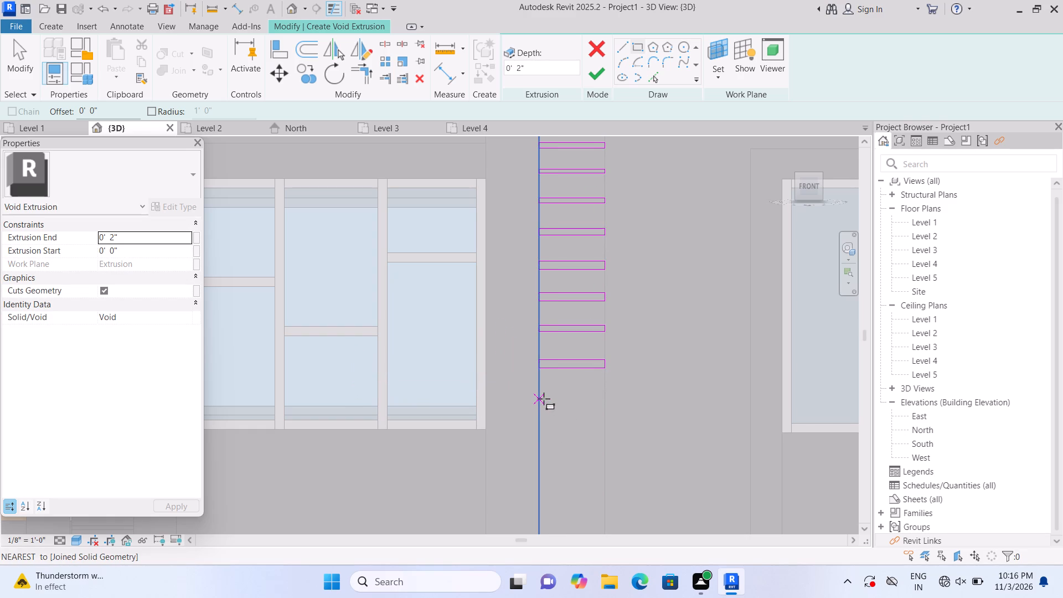
Sketch two more full-width rectangles on the right leg, one just above and one just below the lower windows' bottom edge.
click(544, 399)
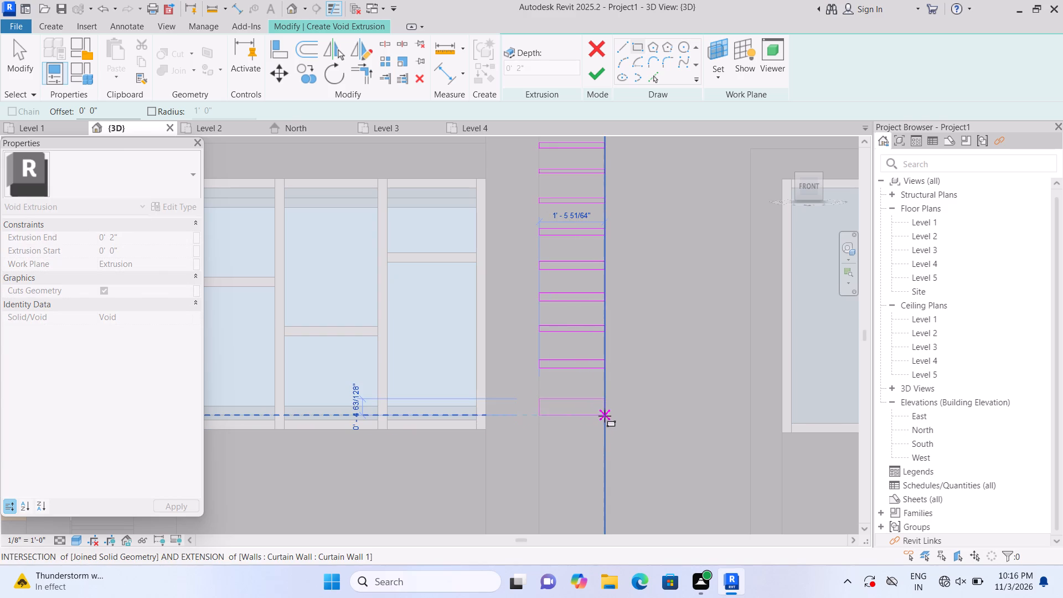
click(605, 408)
middle_drag(571, 431, 562, 359)
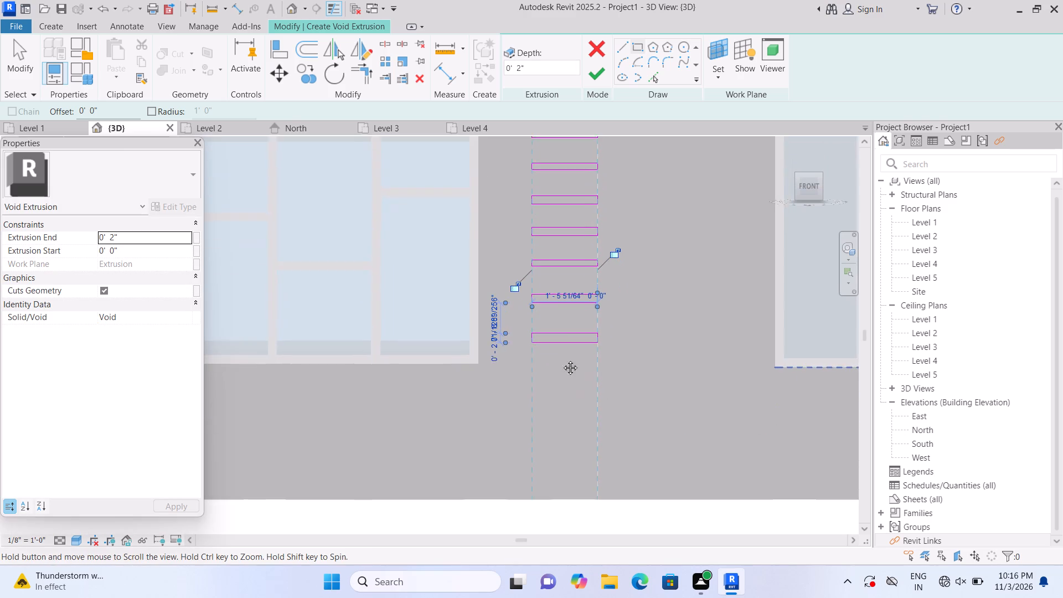
middle_drag(562, 359, 558, 328)
click(531, 328)
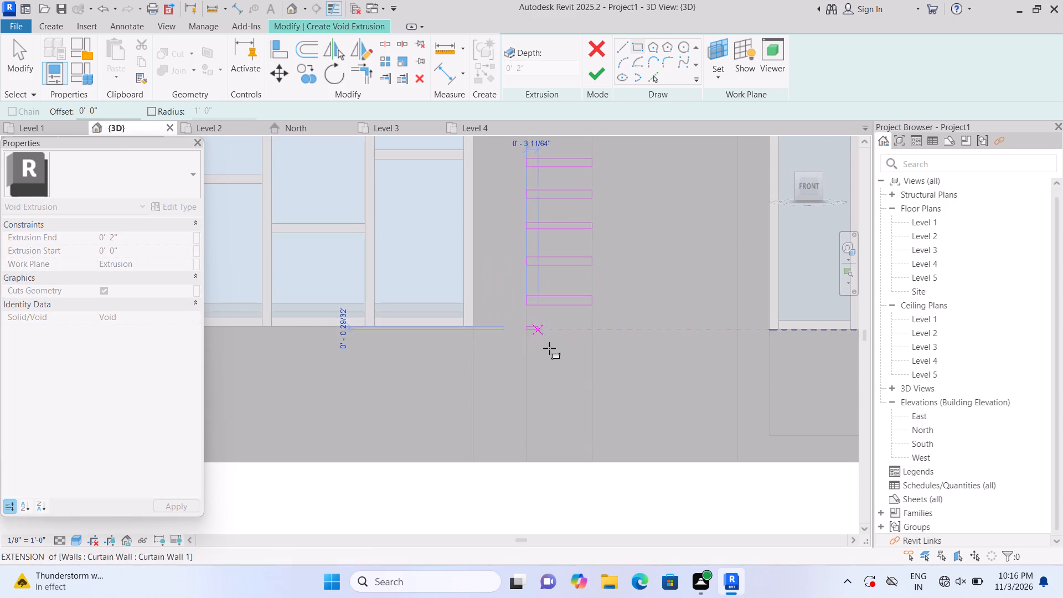
click(594, 336)
key(Escape)
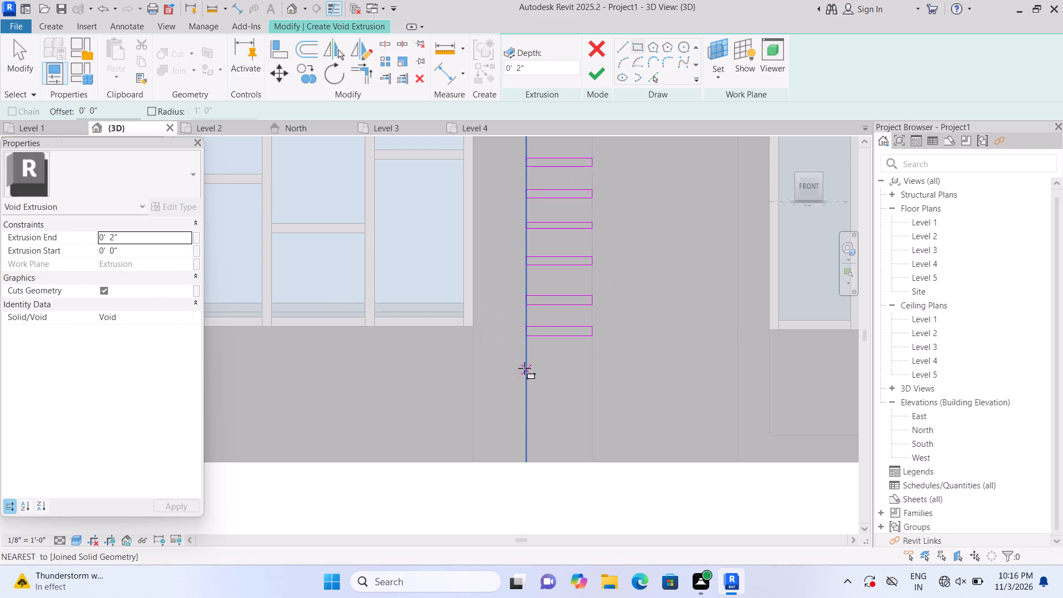
Sketch two more full-width rectangles, about 2" and 2.7" high, down the right leg between the lower windows and the wall base.
click(527, 364)
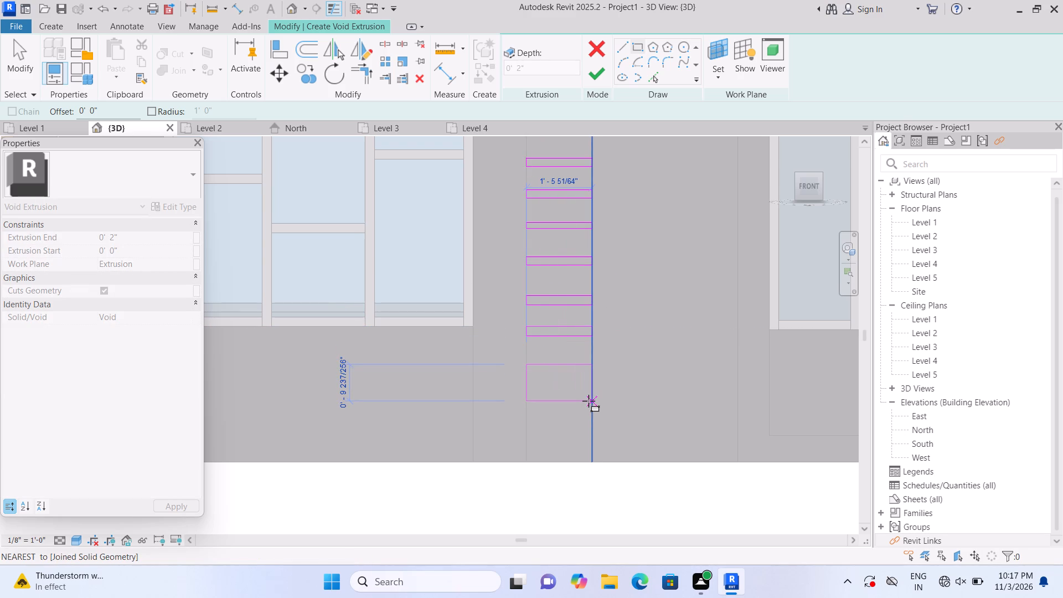
click(590, 372)
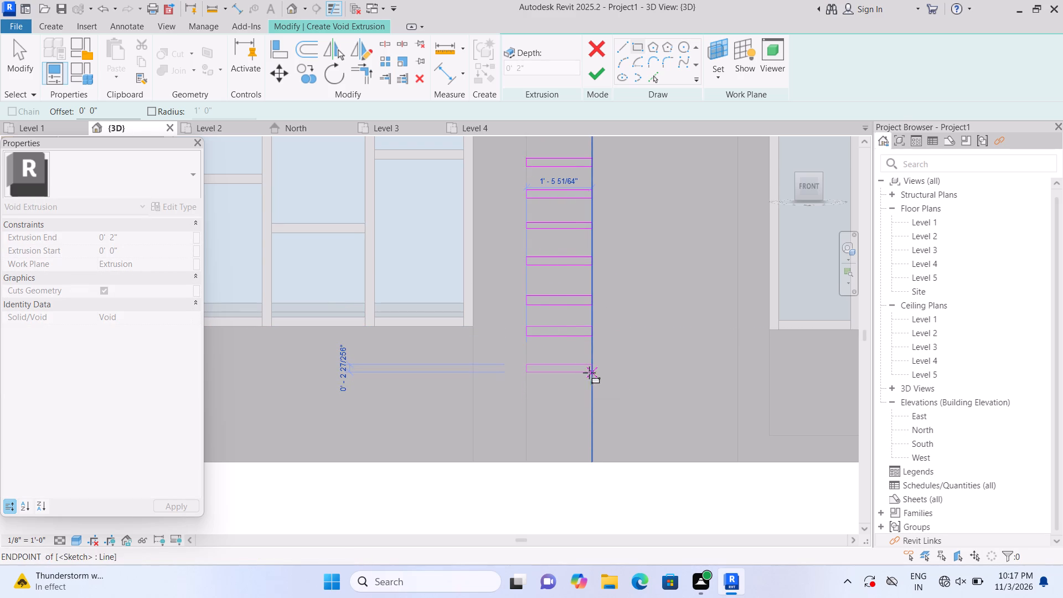
double_click(527, 395)
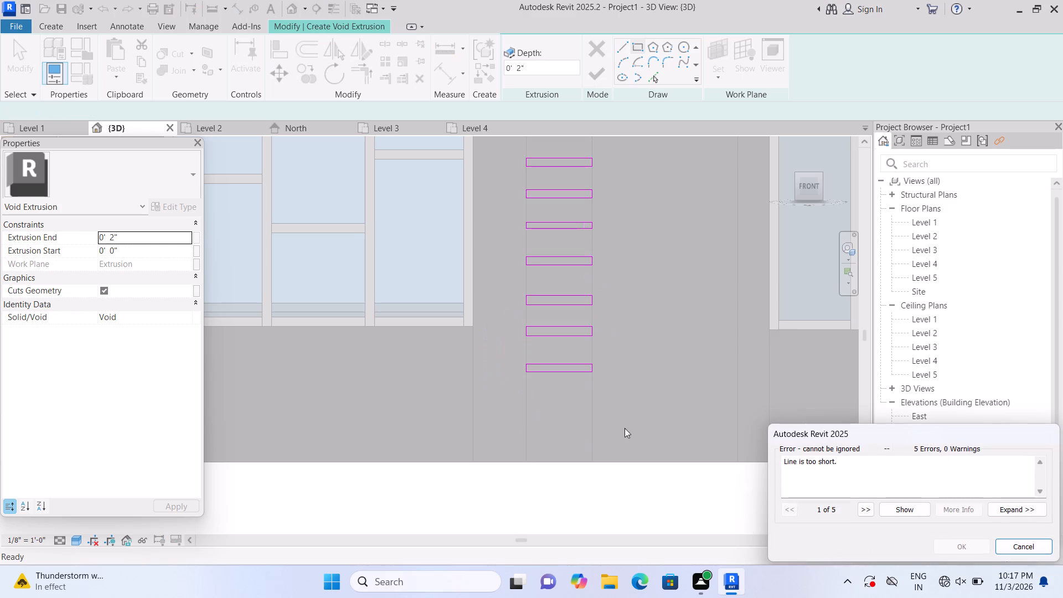
click(1042, 540)
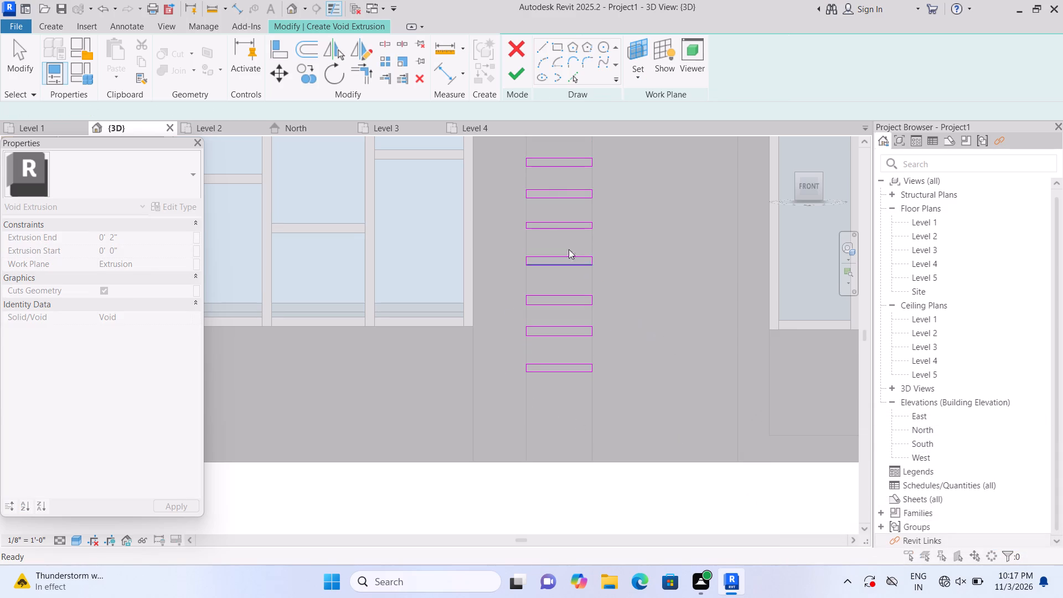
click(559, 45)
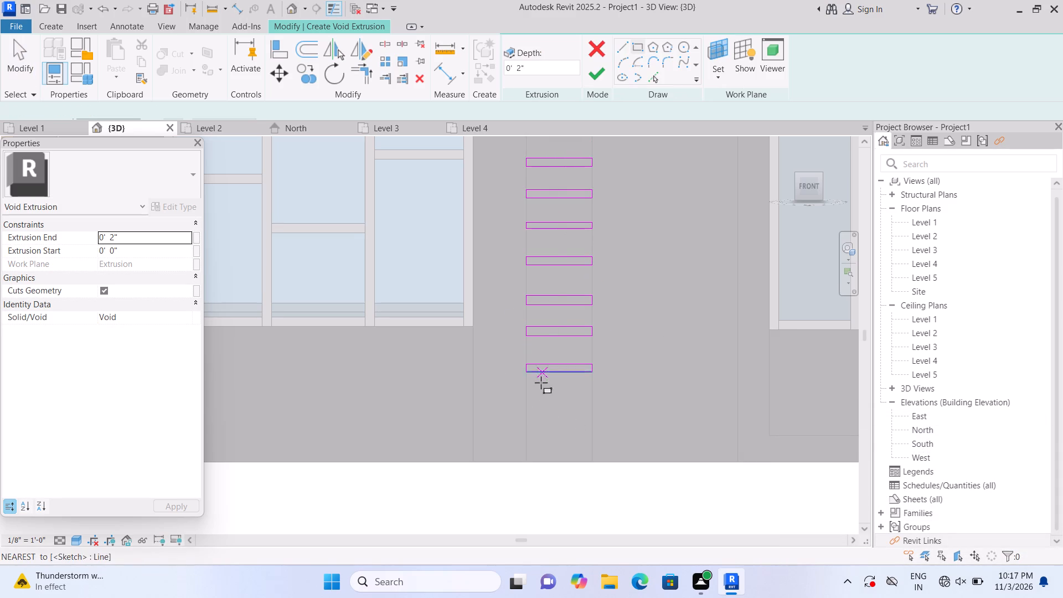
click(530, 399)
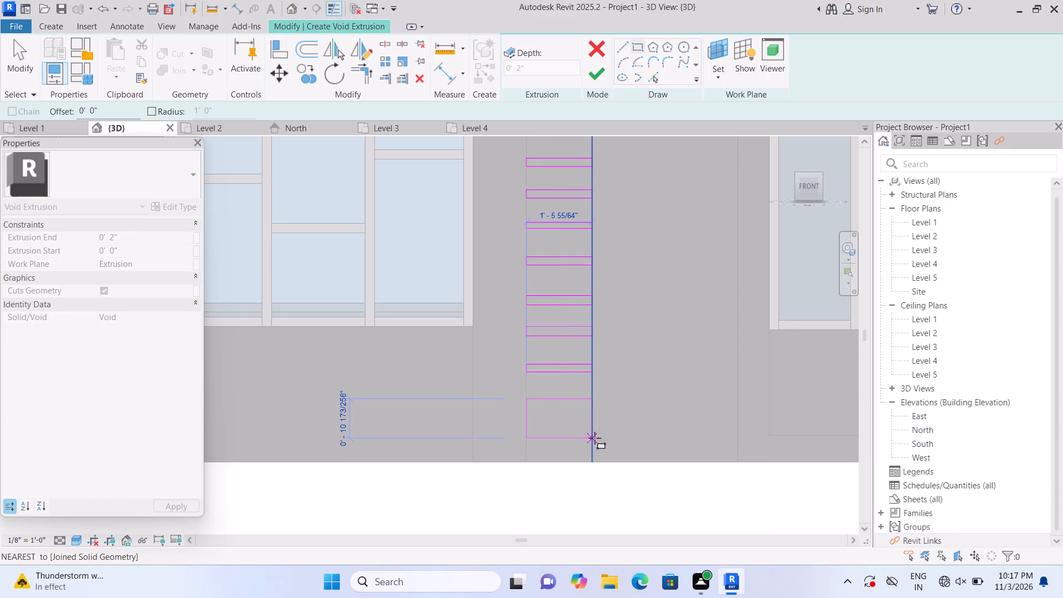
click(590, 409)
key(Escape)
Sketch one last full-width rectangle, about 2.4" high, on the right leg just above the wall base and finish the void extrusion sketch.
middle_drag(551, 426, 539, 396)
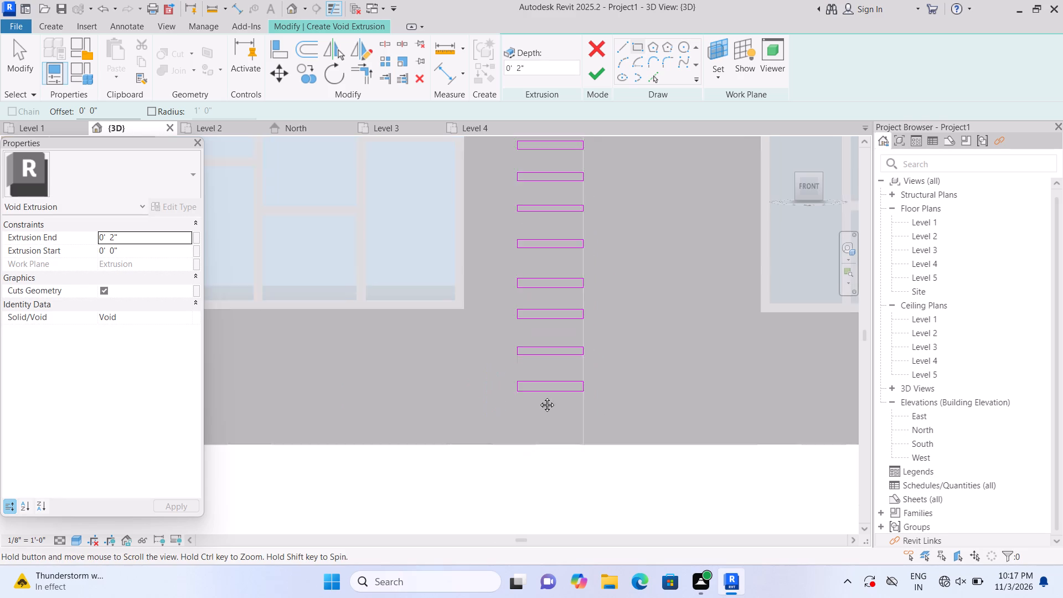
middle_drag(539, 396, 534, 351)
click(510, 355)
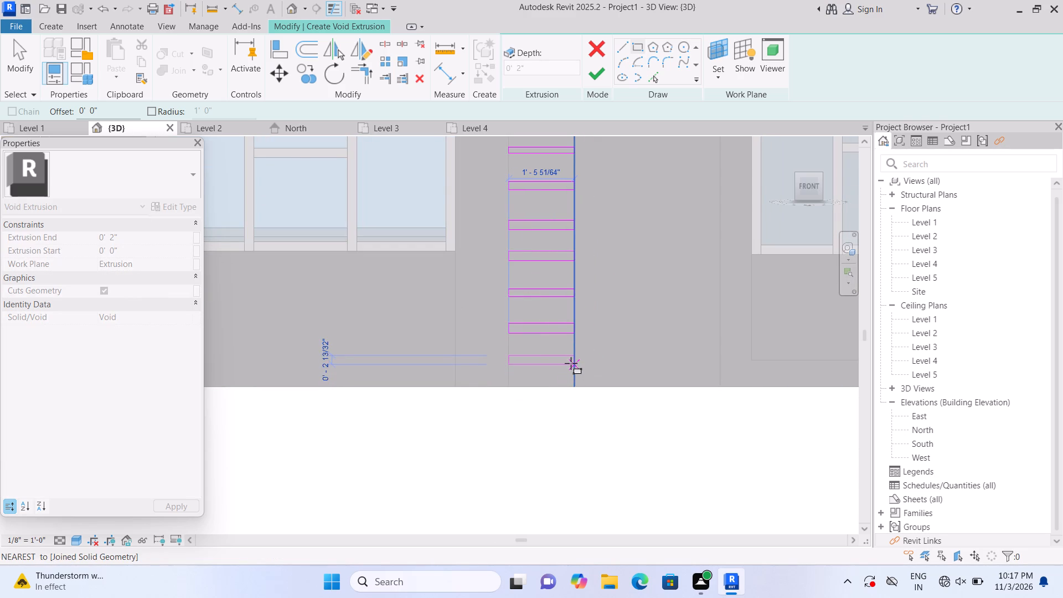
click(571, 363)
click(597, 79)
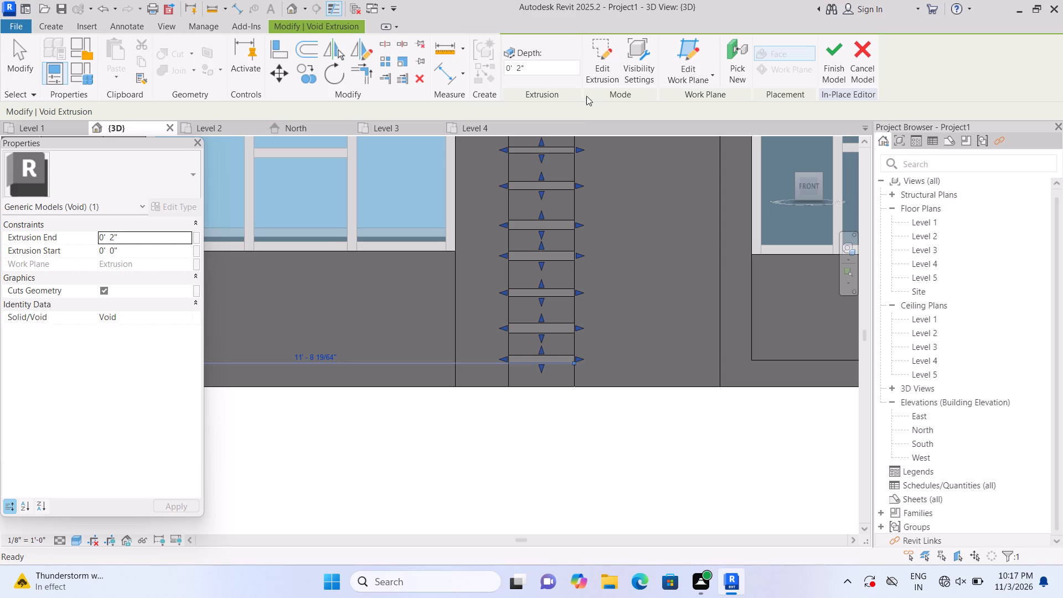
Set the right leg void extrusion's end to 1" so the grooves are shallower.
click(179, 238)
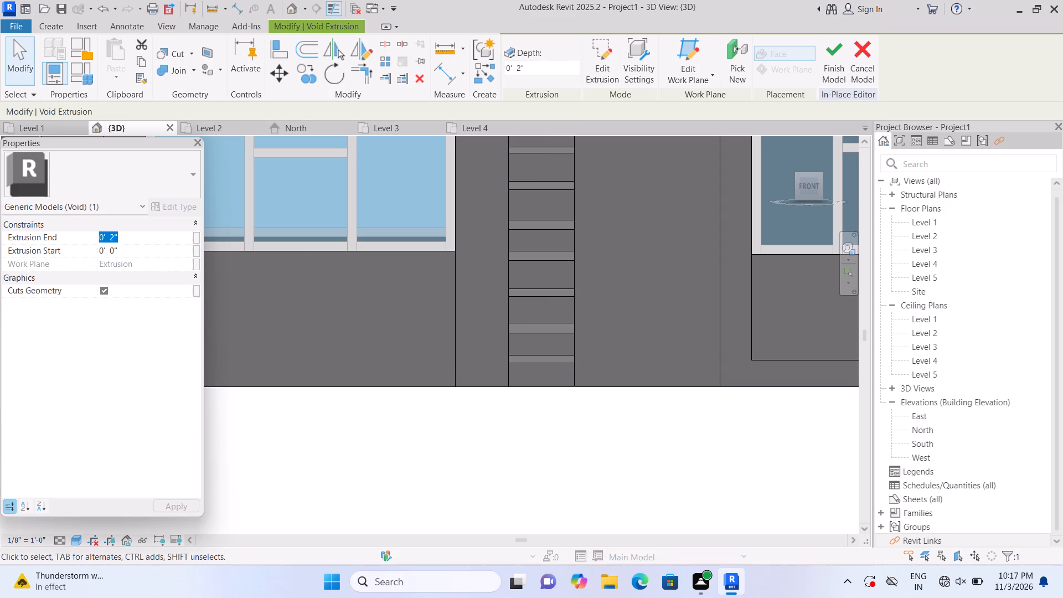
key(BackSpace)
text(1")
key(Return)
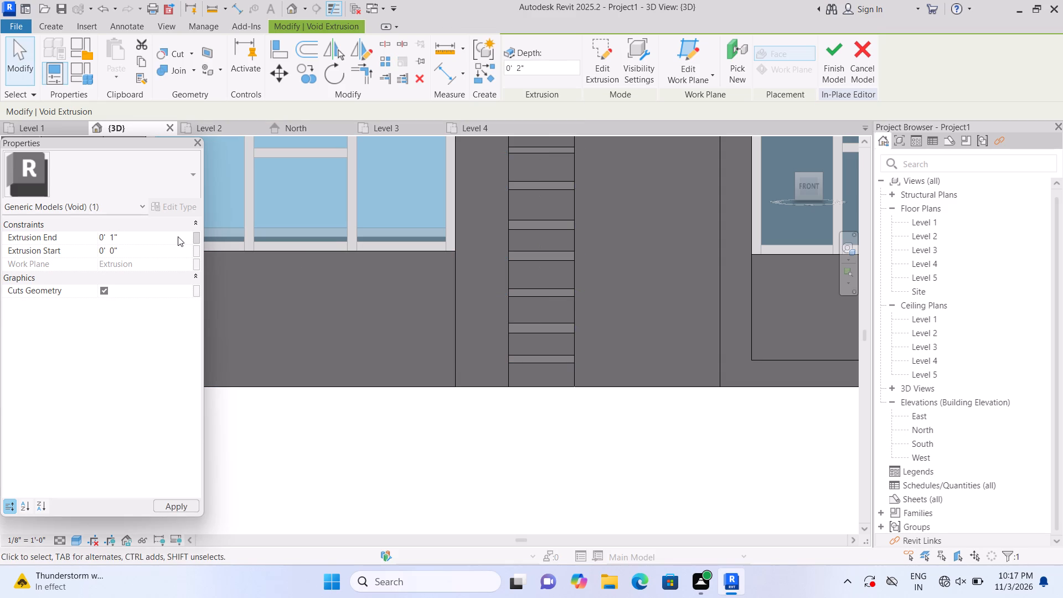
click(326, 418)
Review the grooves on both legs of the central window frame against the whole front facade.
scroll(327, 422, down, 2)
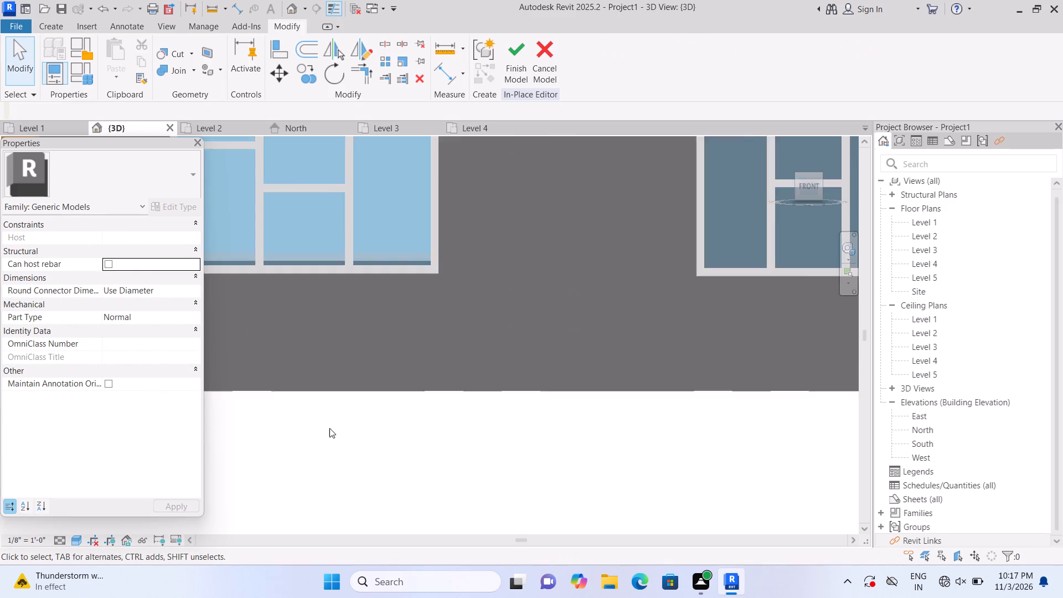
scroll(329, 428, down, 10)
middle_drag(330, 462, 414, 462)
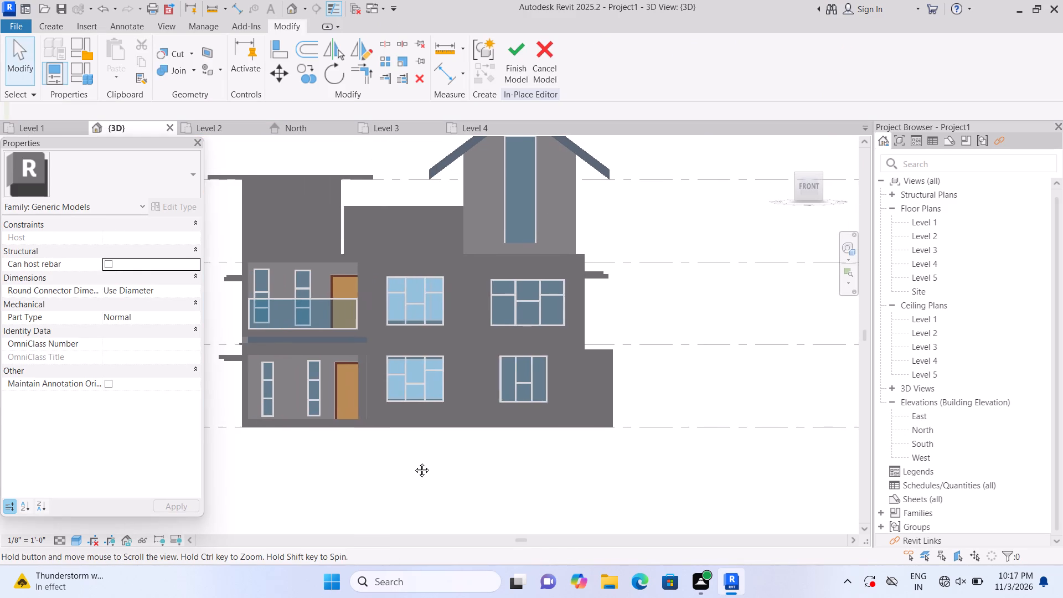
middle_drag(414, 462, 421, 464)
scroll(548, 268, up, 2)
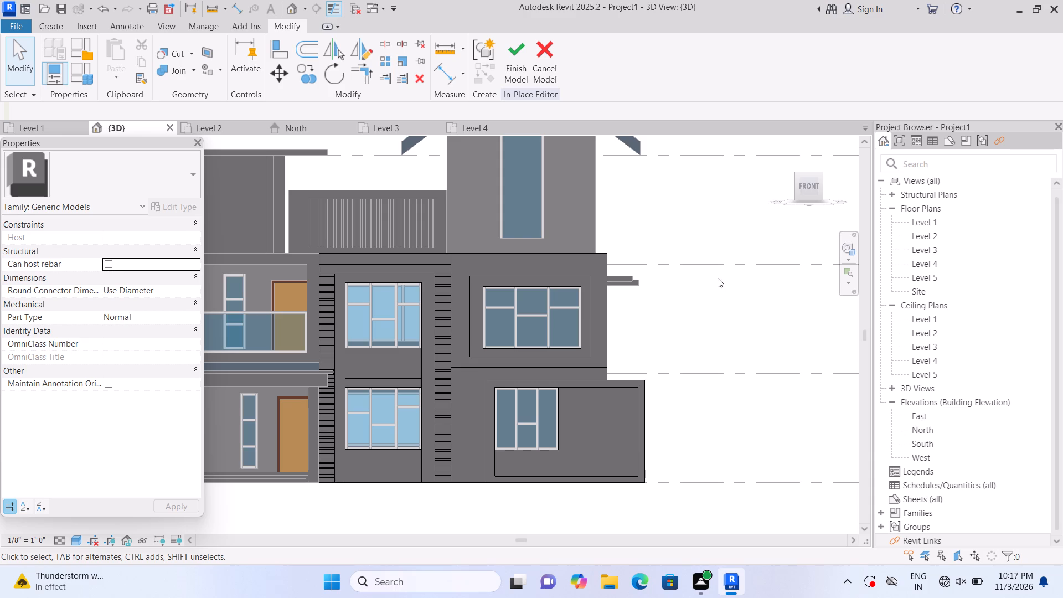
scroll(719, 397, down, 8)
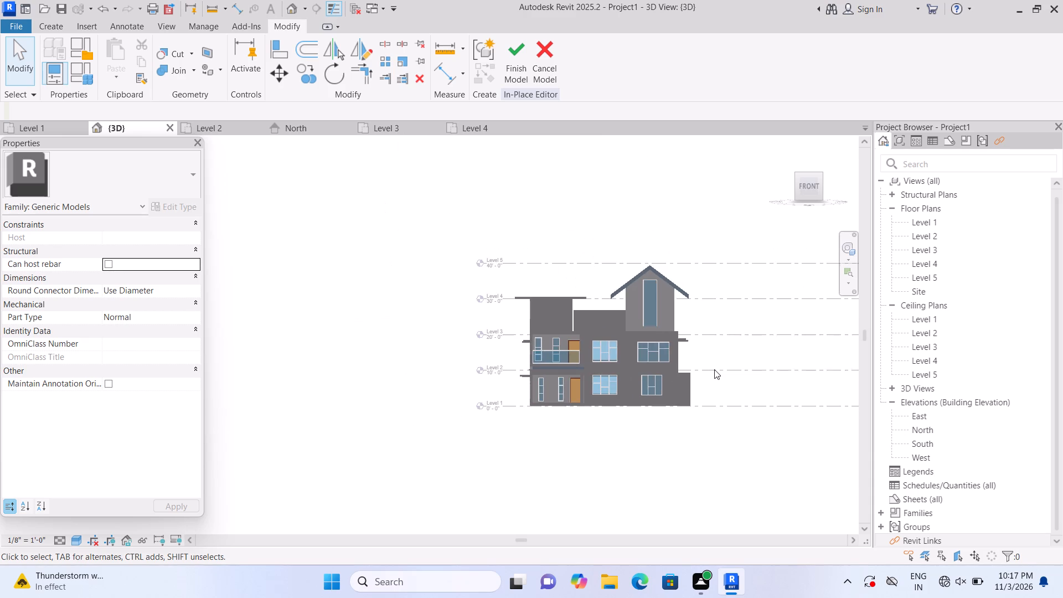
Start another void extrusion and pick its work plane on the facade block around the upper right window.
scroll(714, 369, up, 7)
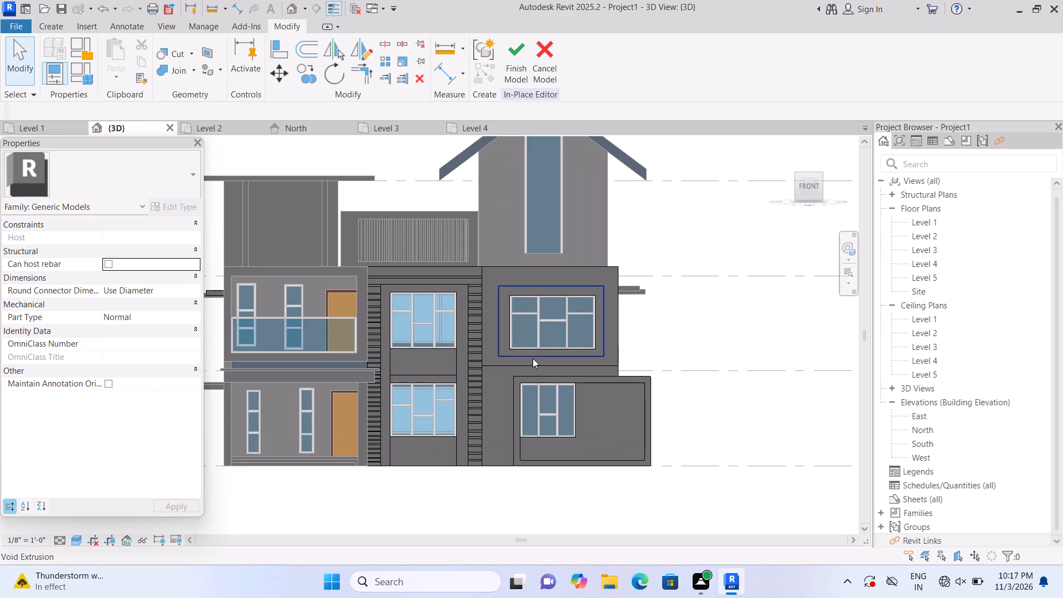
scroll(530, 355, up, 3)
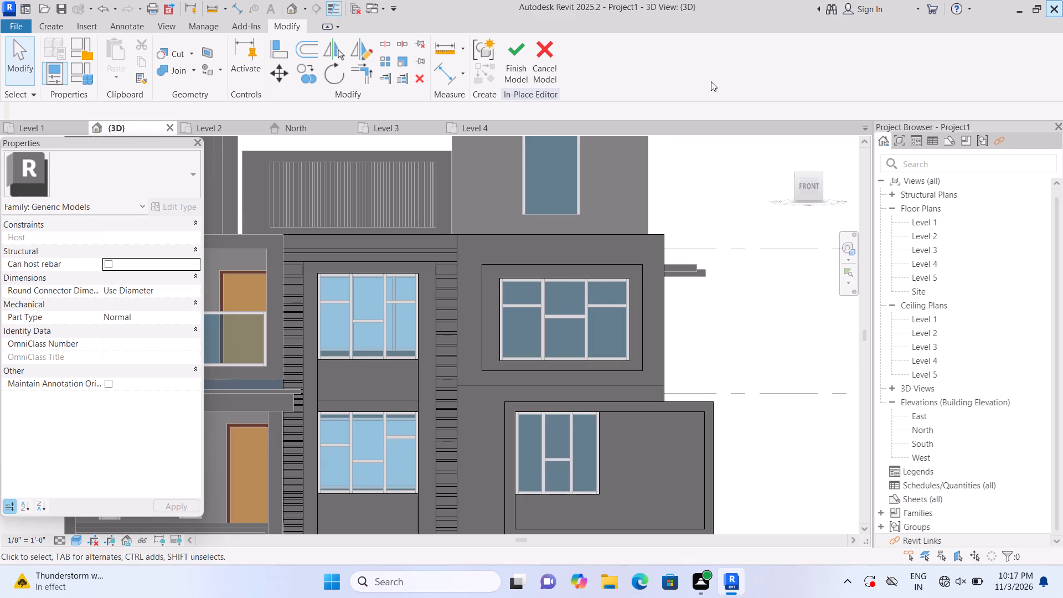
click(60, 26)
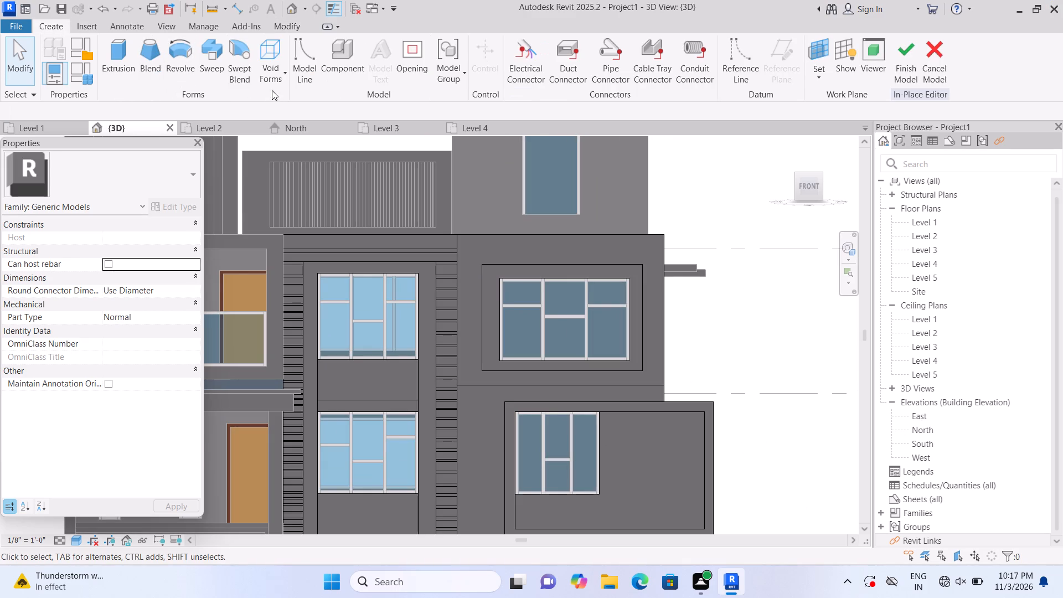
click(286, 74)
click(290, 99)
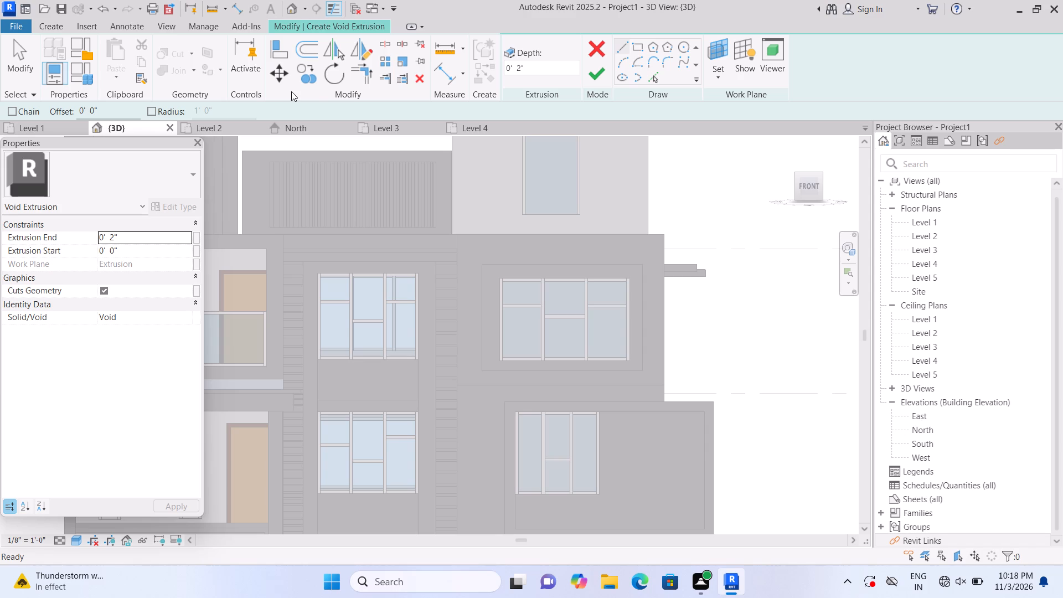
click(718, 83)
click(735, 122)
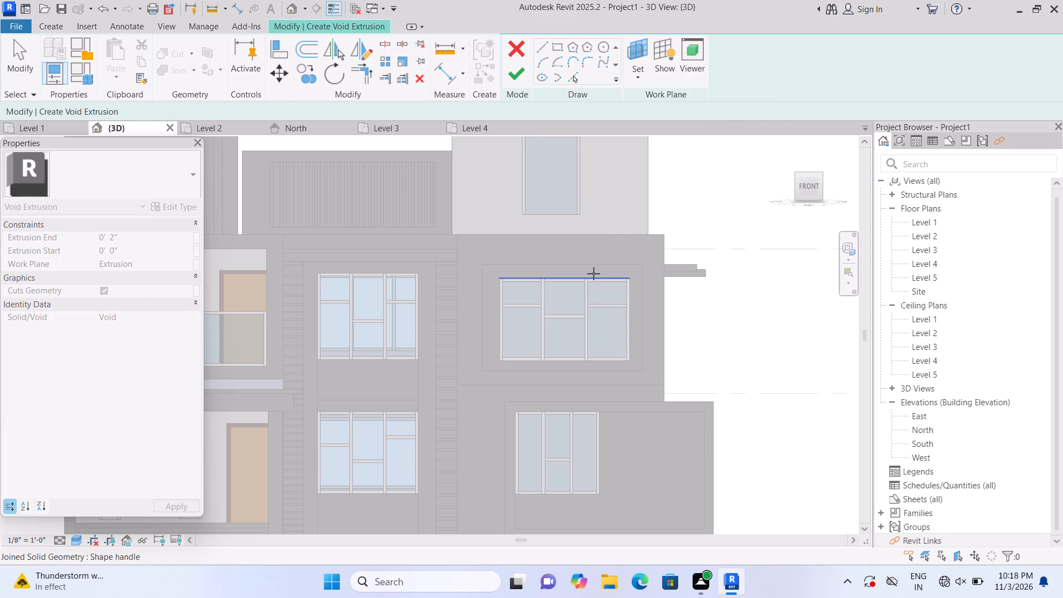
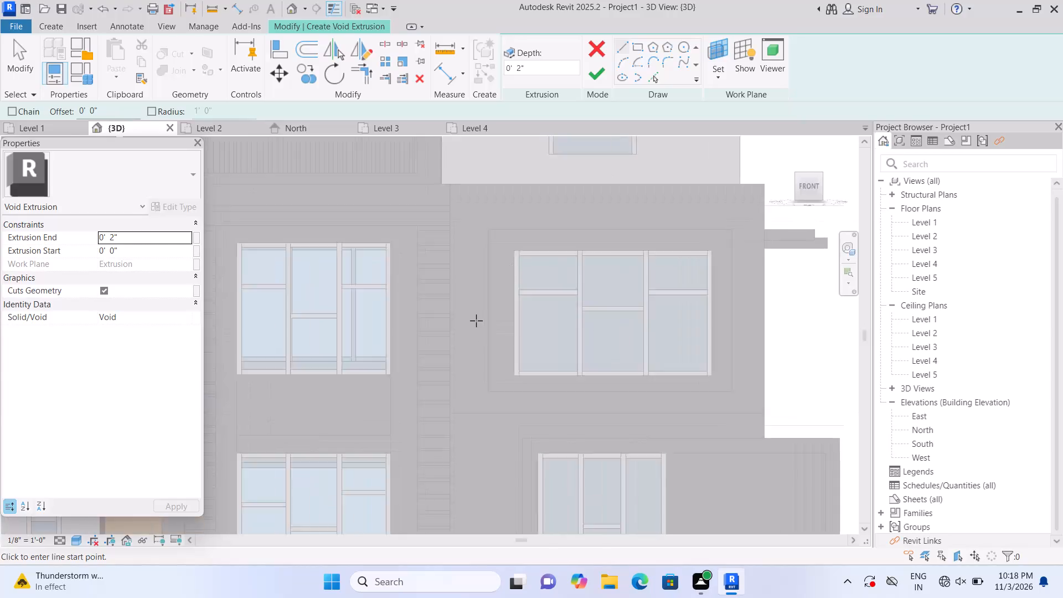
Sketch a thin rectangle about 11'-1" long across the full width of the raised frame, just above the upper right window.
middle_drag(474, 321, 328, 346)
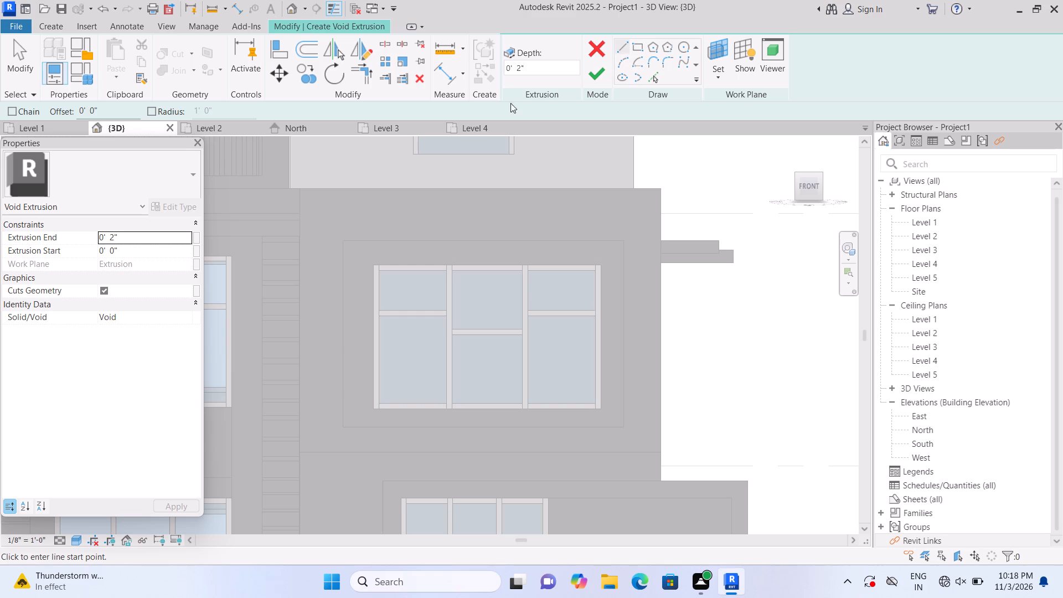
click(636, 51)
scroll(406, 282, up, 2)
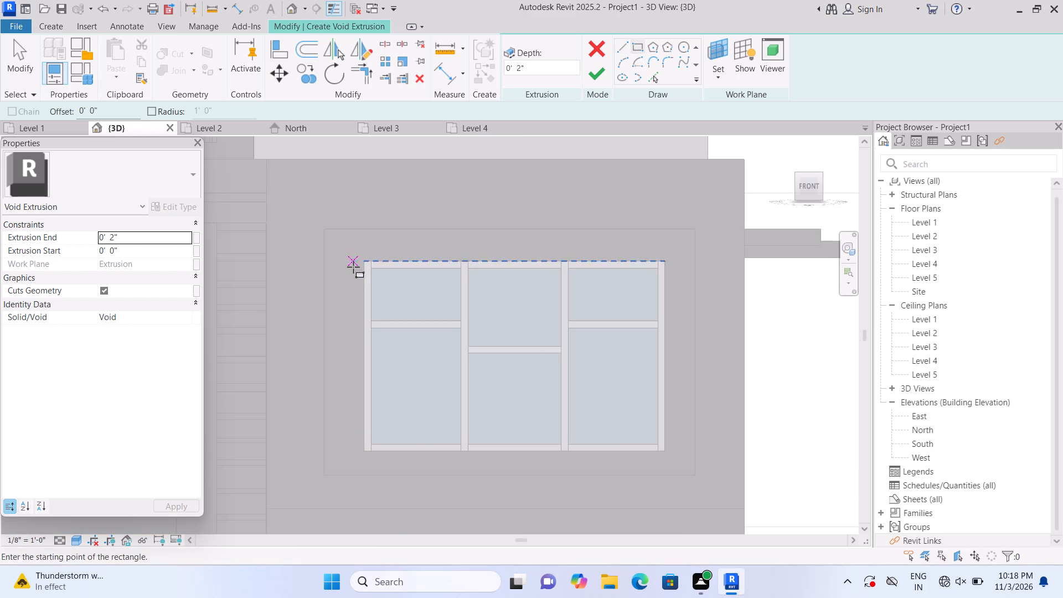
scroll(353, 267, up, 2)
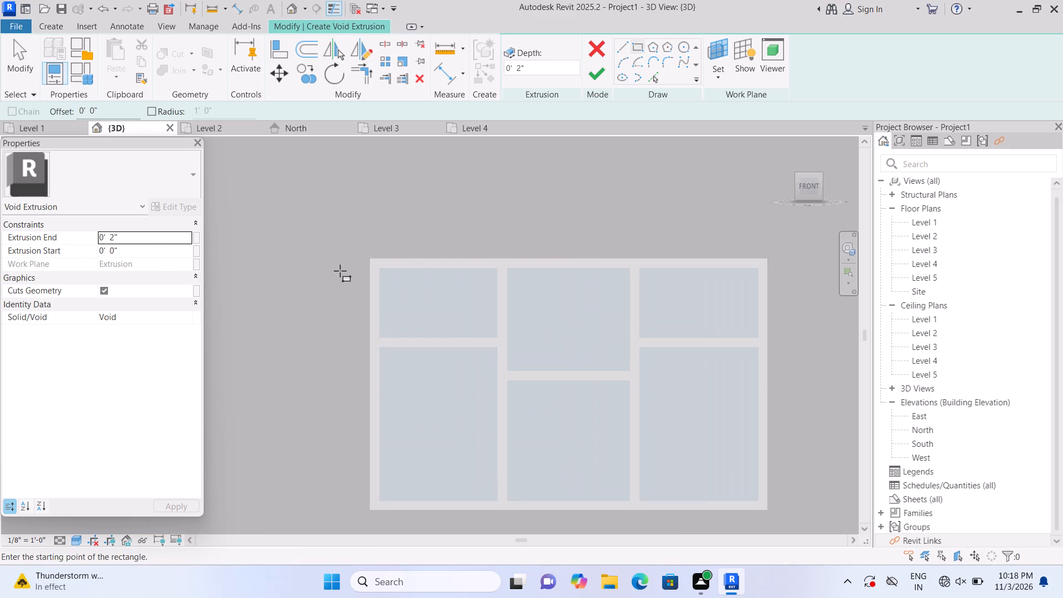
click(322, 236)
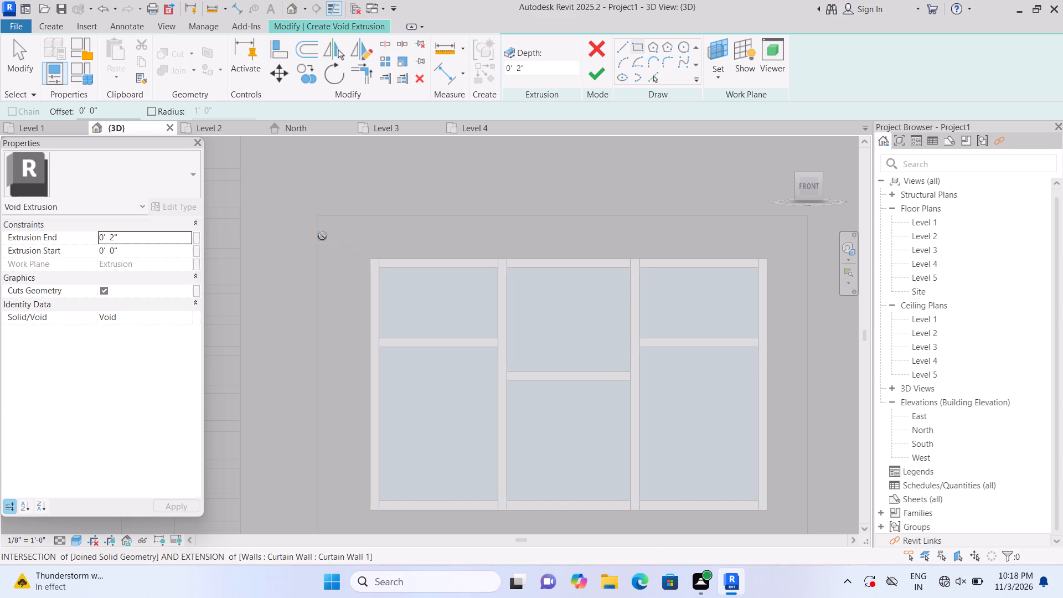
scroll(762, 245, up, 4)
middle_drag(776, 244, 686, 257)
click(750, 254)
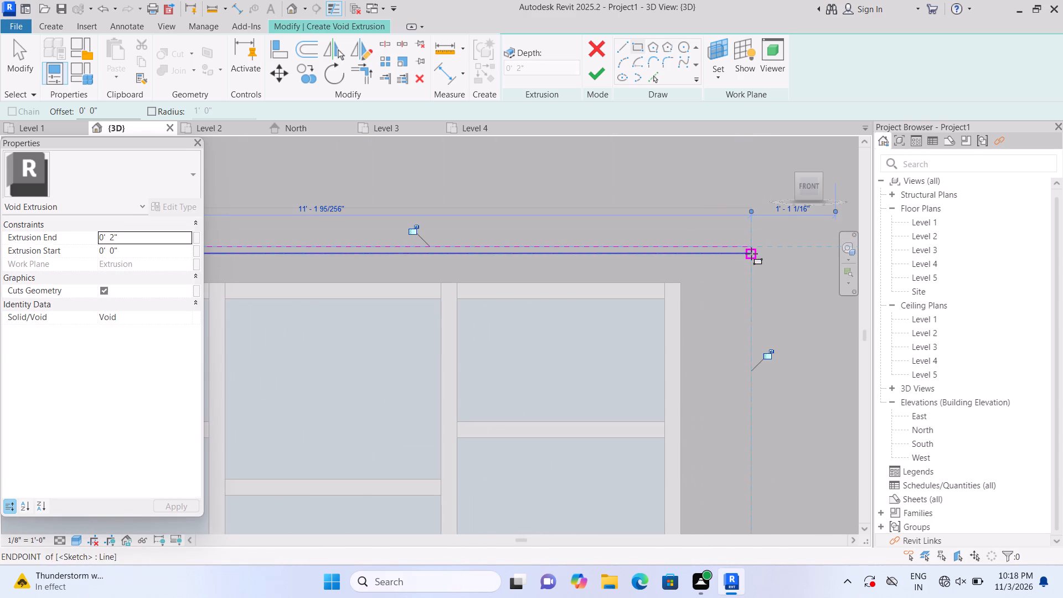
key(Escape)
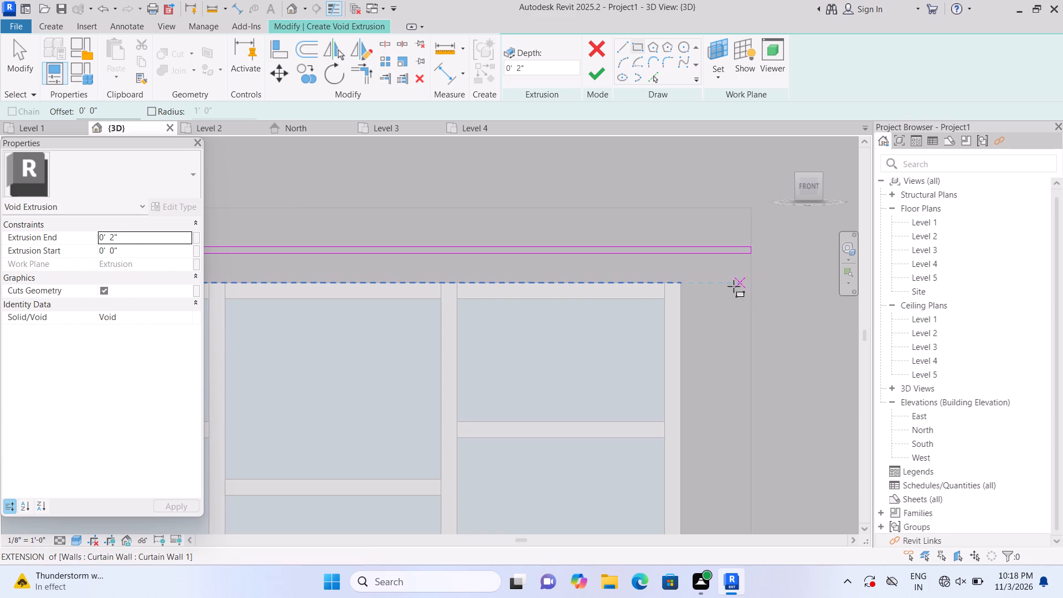
Sketch a rectangle about 11" wide and 1 1/8" high across the frame's right leg, level with the window's top edge.
click(685, 287)
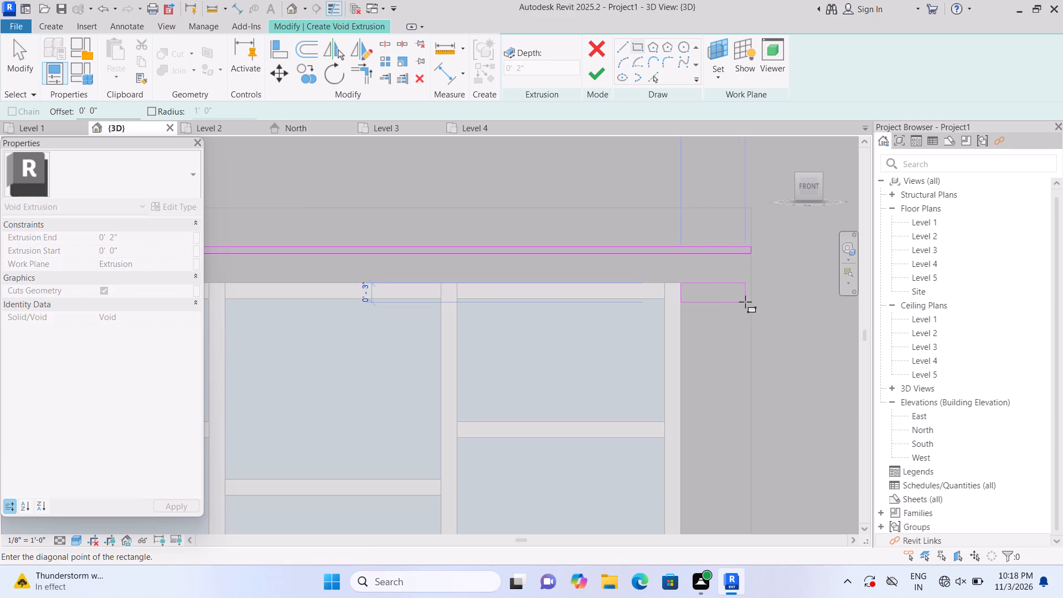
click(746, 290)
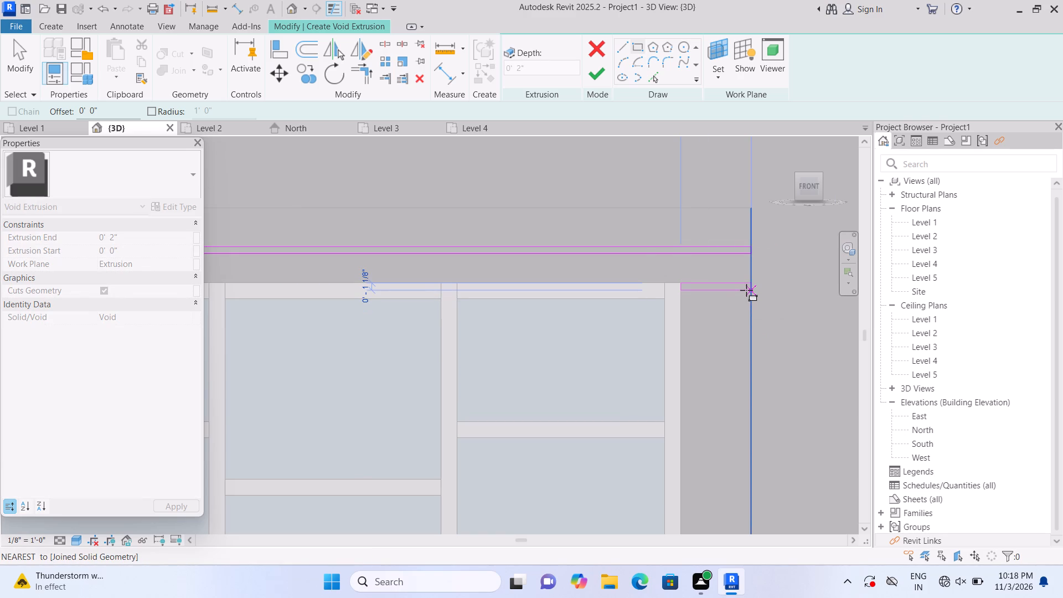
scroll(746, 292, down, 3)
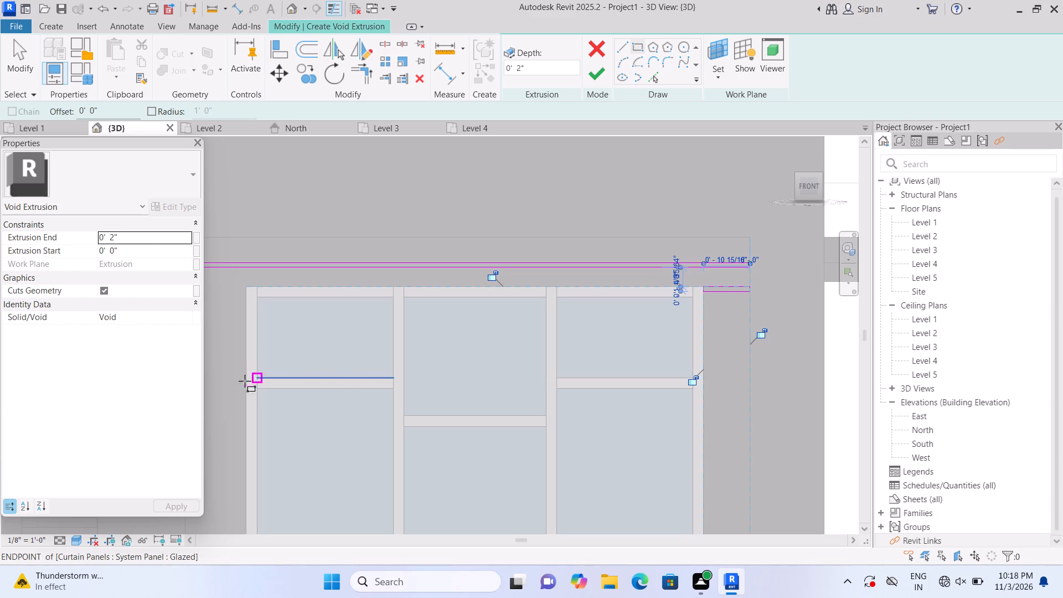
middle_drag(225, 388, 347, 367)
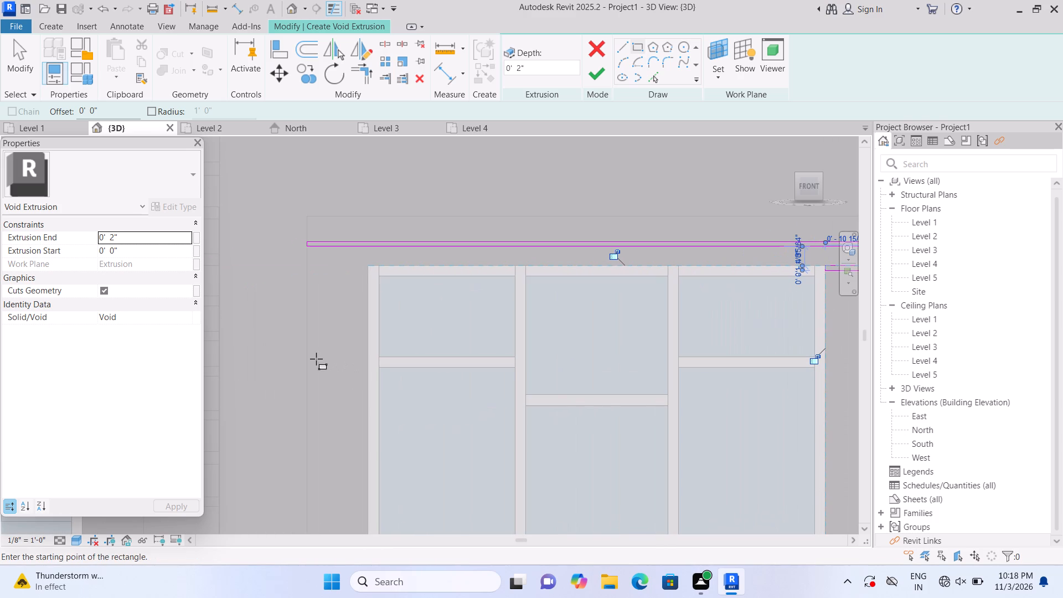
key(Escape)
Sketch three thin rectangles about 1'-2" wide across the frame's left leg, spaced evenly downward from the window's top edge.
scroll(307, 313, up, 1)
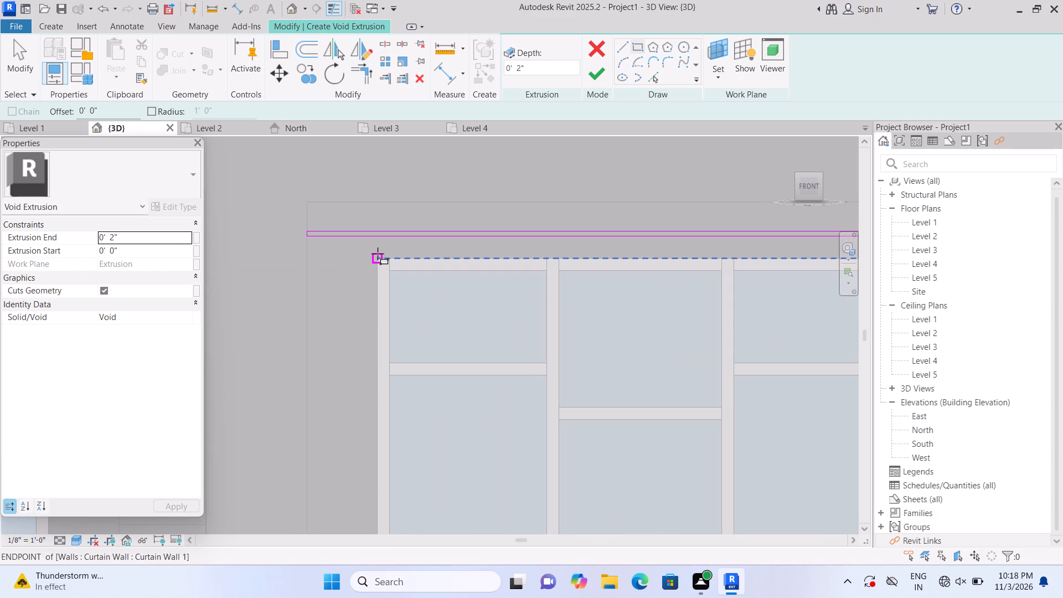
click(377, 255)
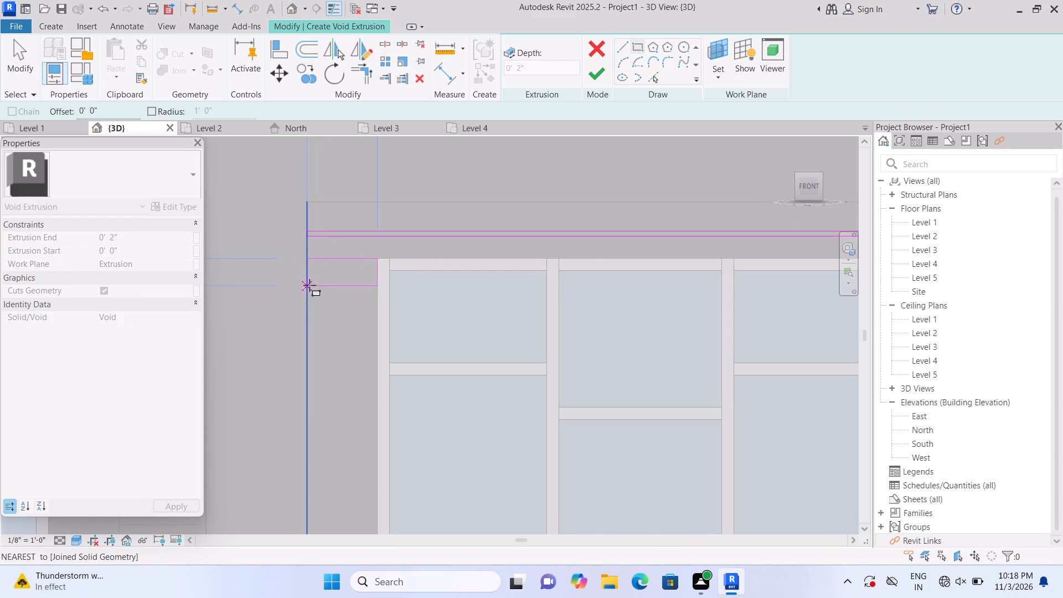
click(306, 267)
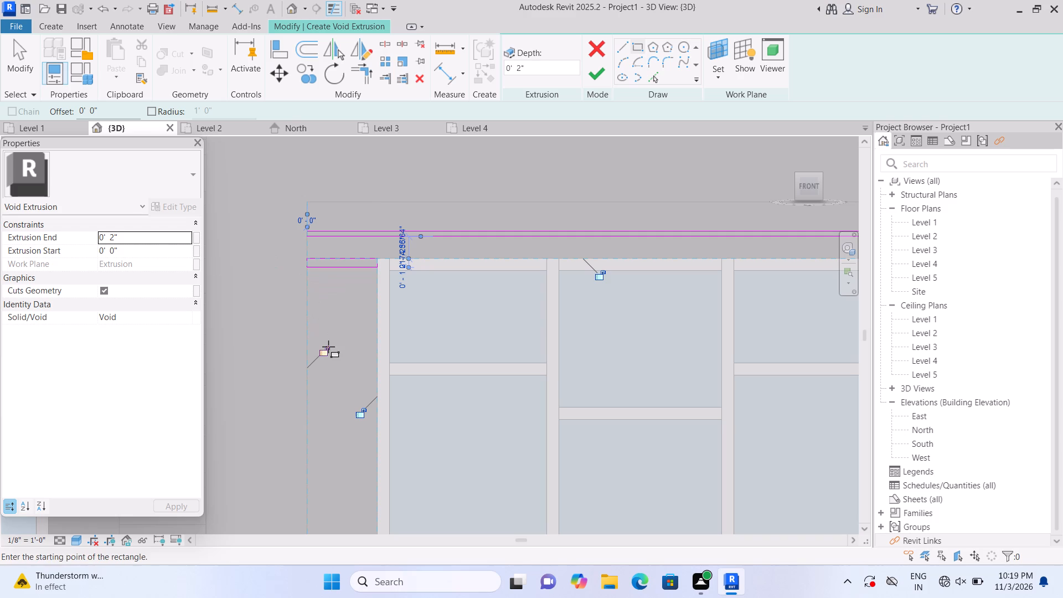
key(Escape)
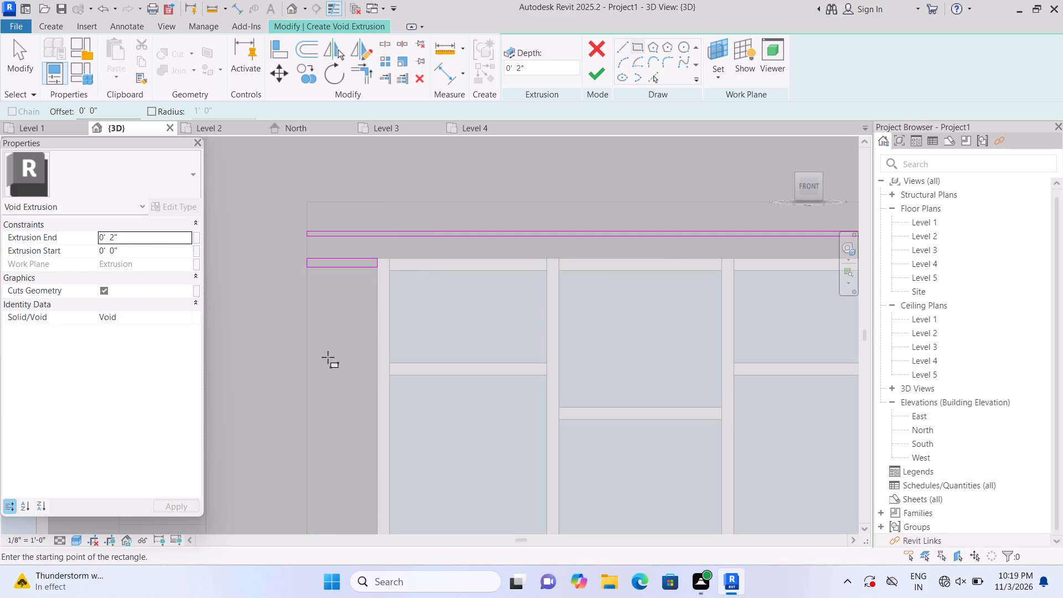
middle_drag(355, 388, 328, 252)
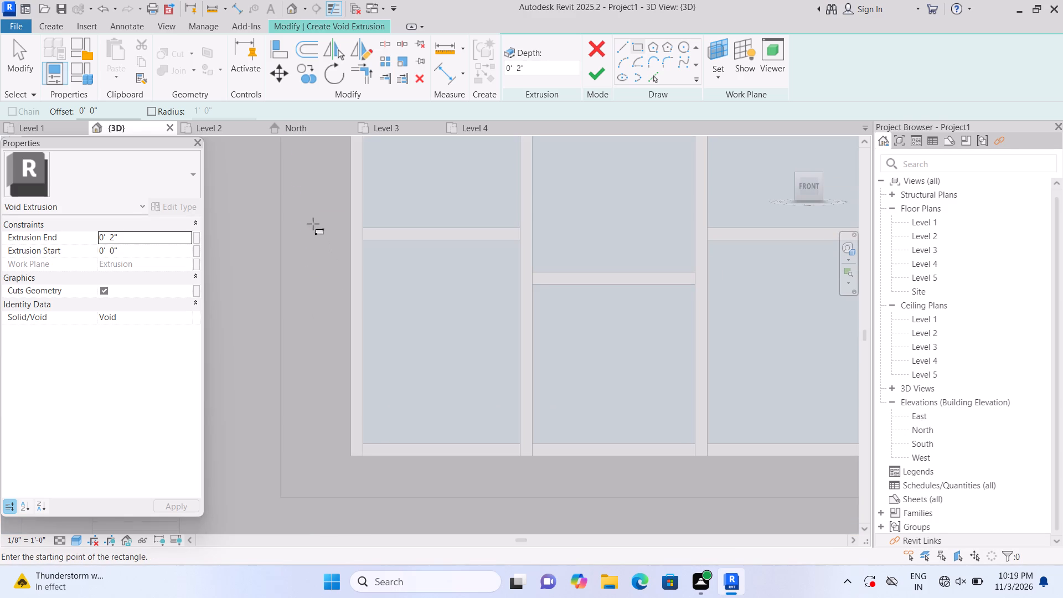
middle_drag(302, 208, 311, 270)
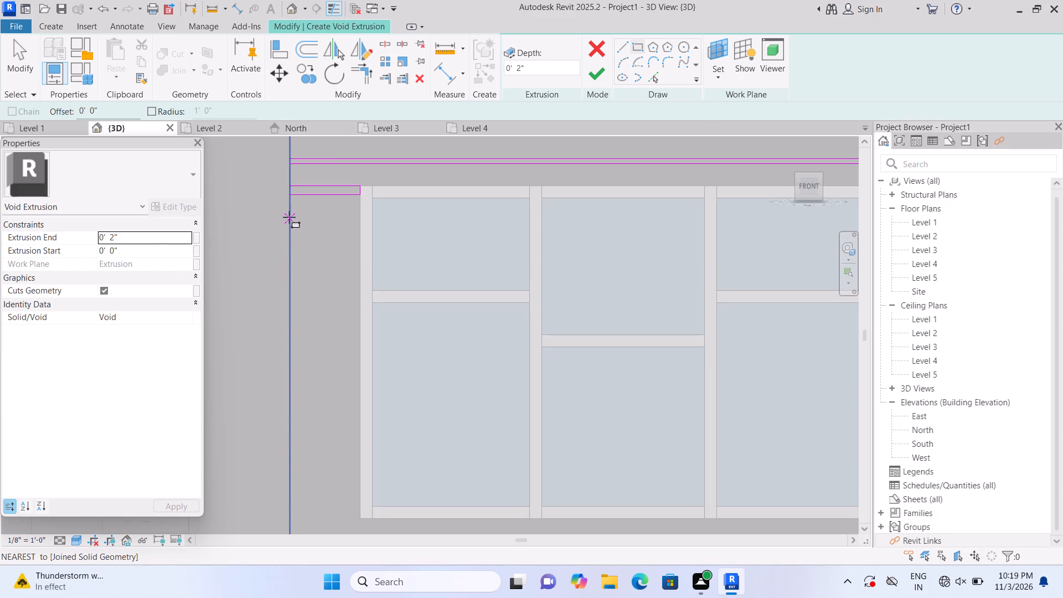
click(290, 223)
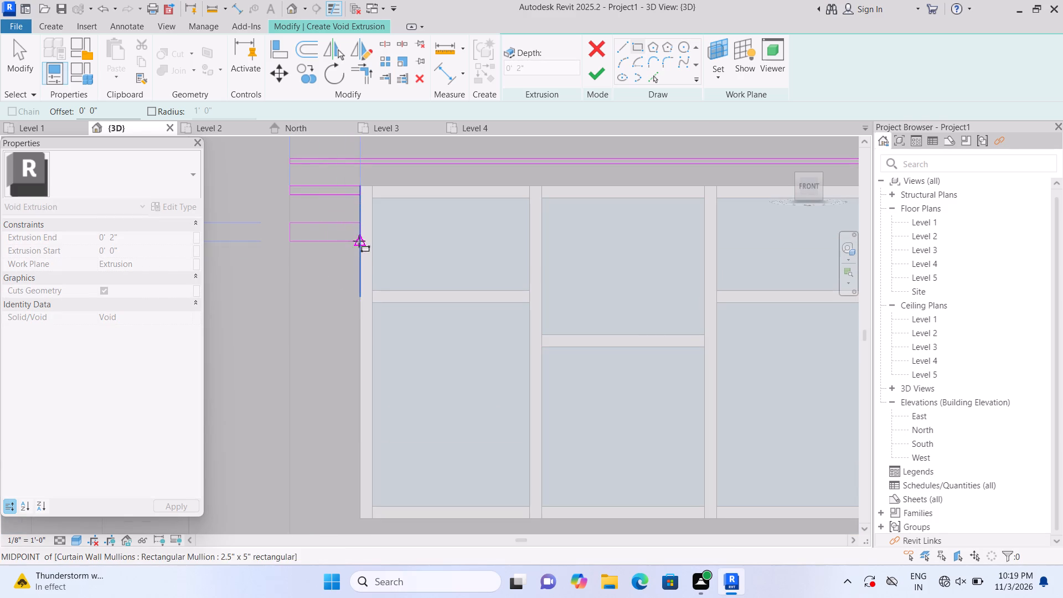
double_click(360, 231)
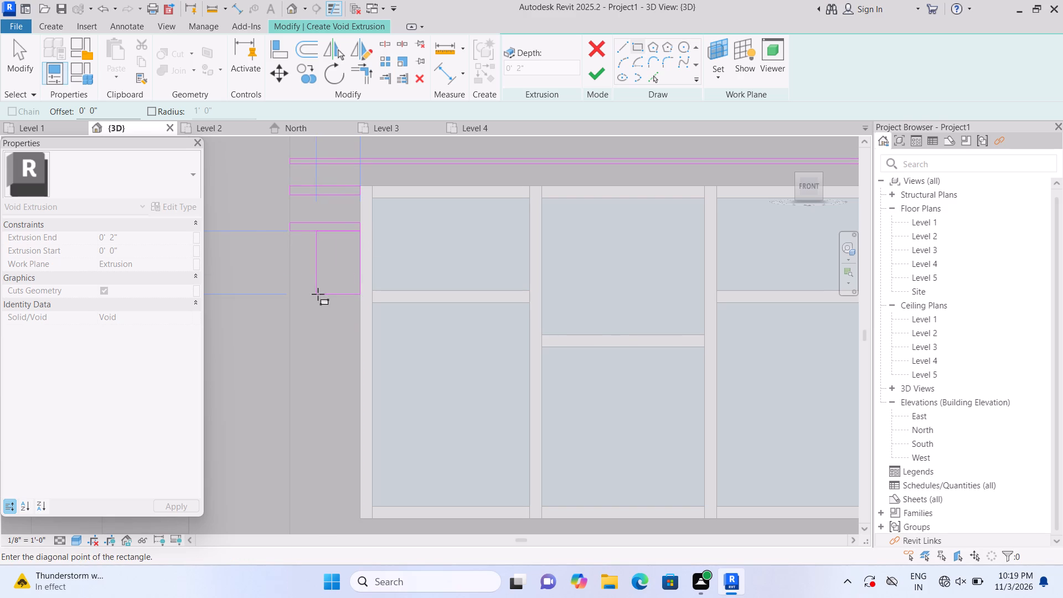
key(Escape)
click(293, 258)
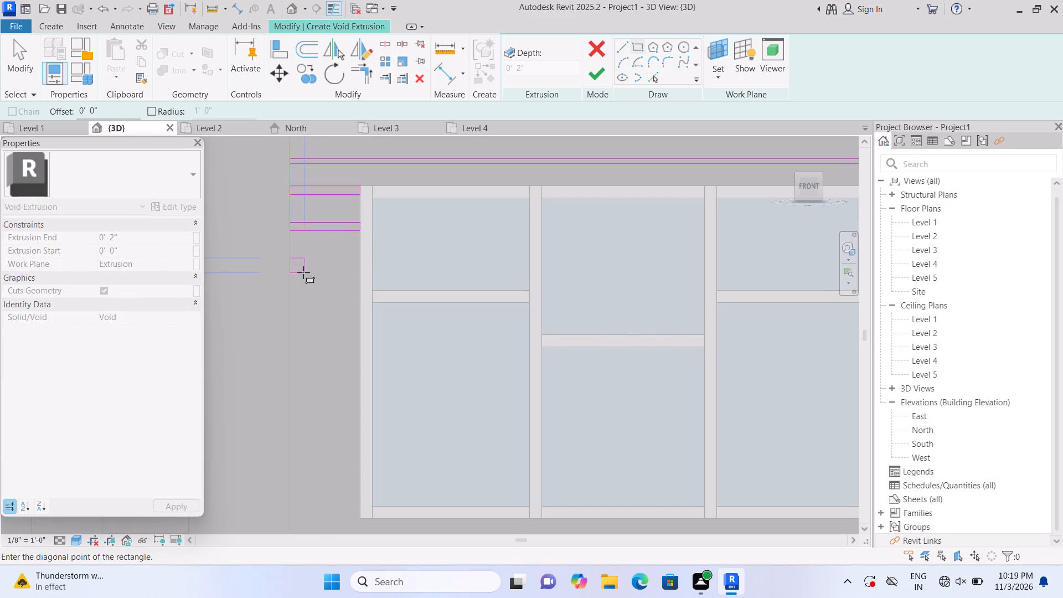
click(357, 266)
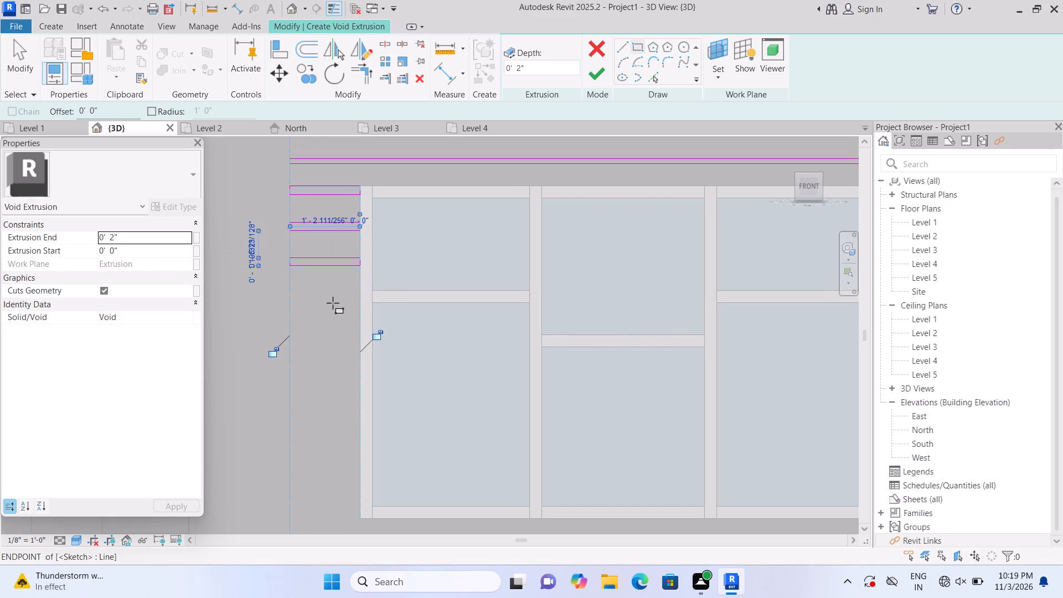
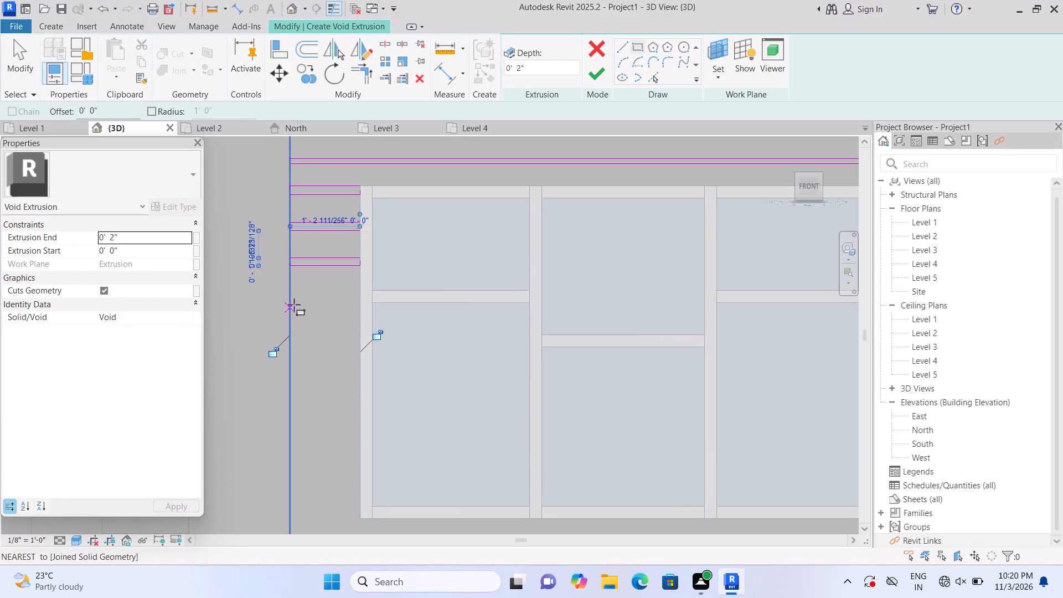
Sketch two more thin rectangles about 1'-2" wide across the frame's left leg, continuing the downward row of grooves at similar spacing.
click(288, 288)
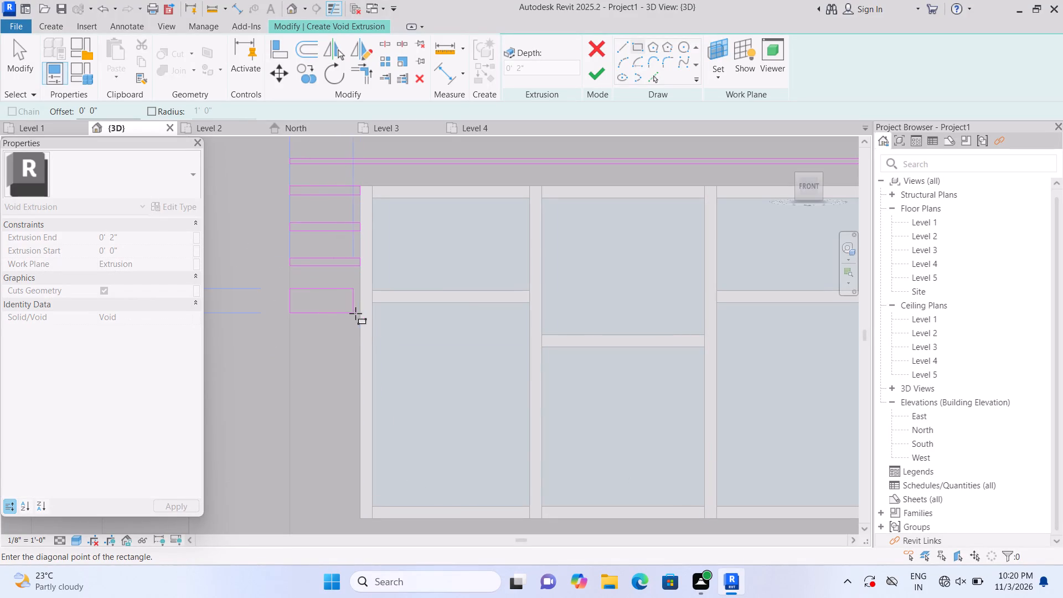
click(359, 299)
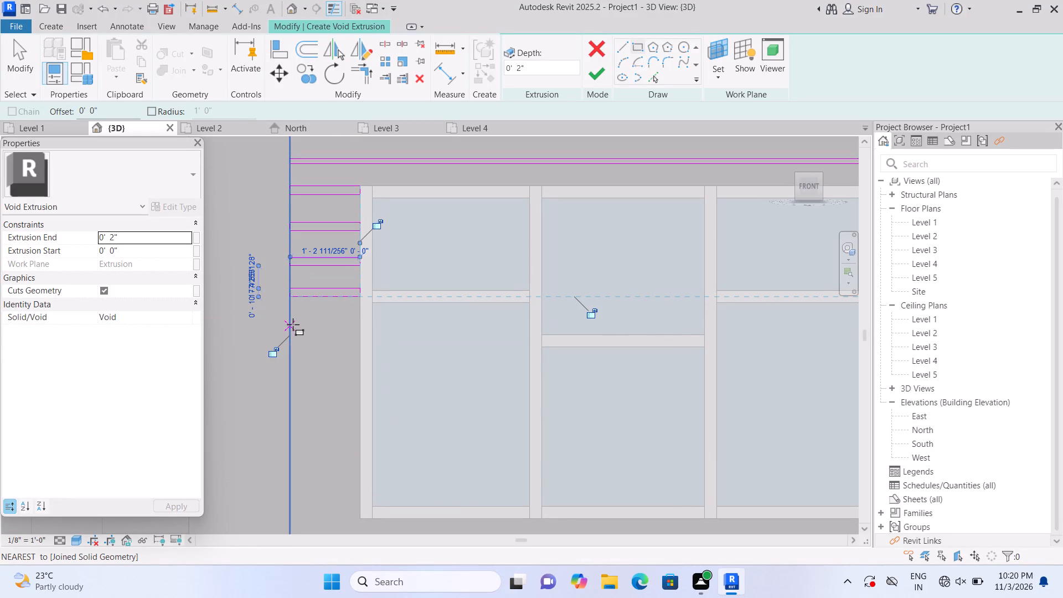
click(292, 324)
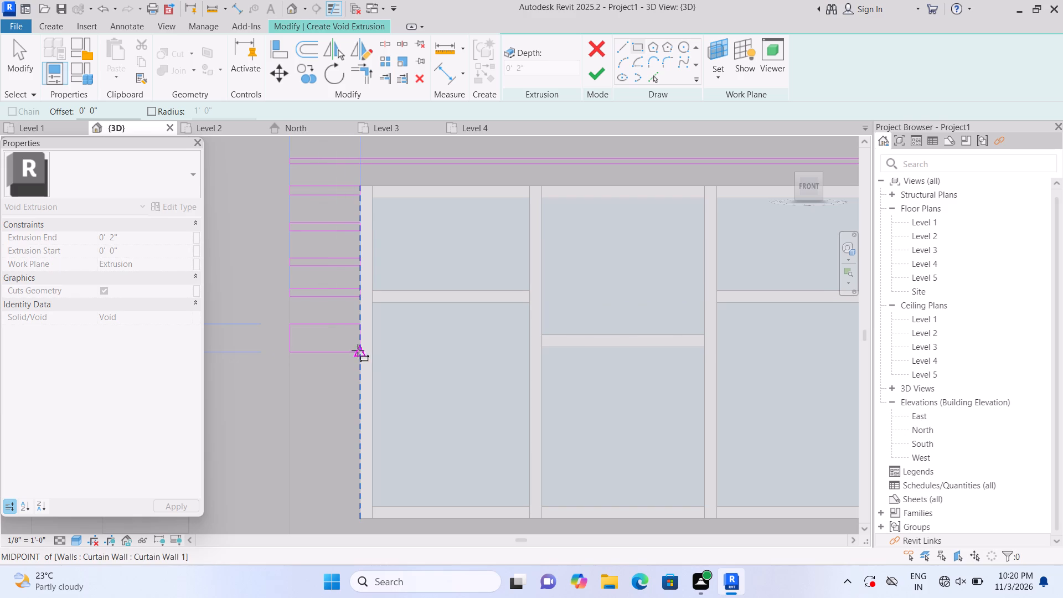
click(358, 331)
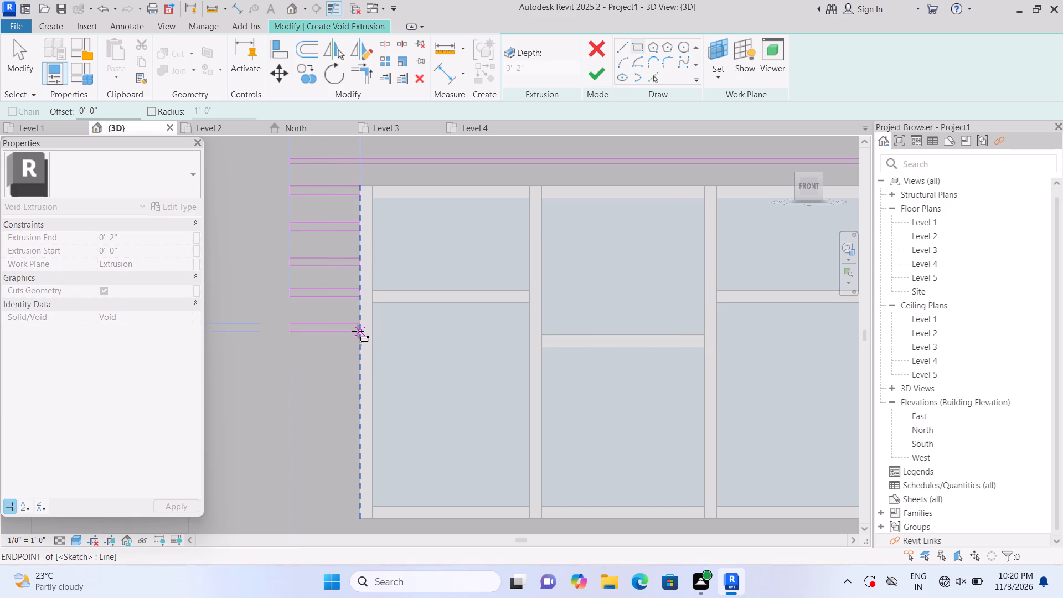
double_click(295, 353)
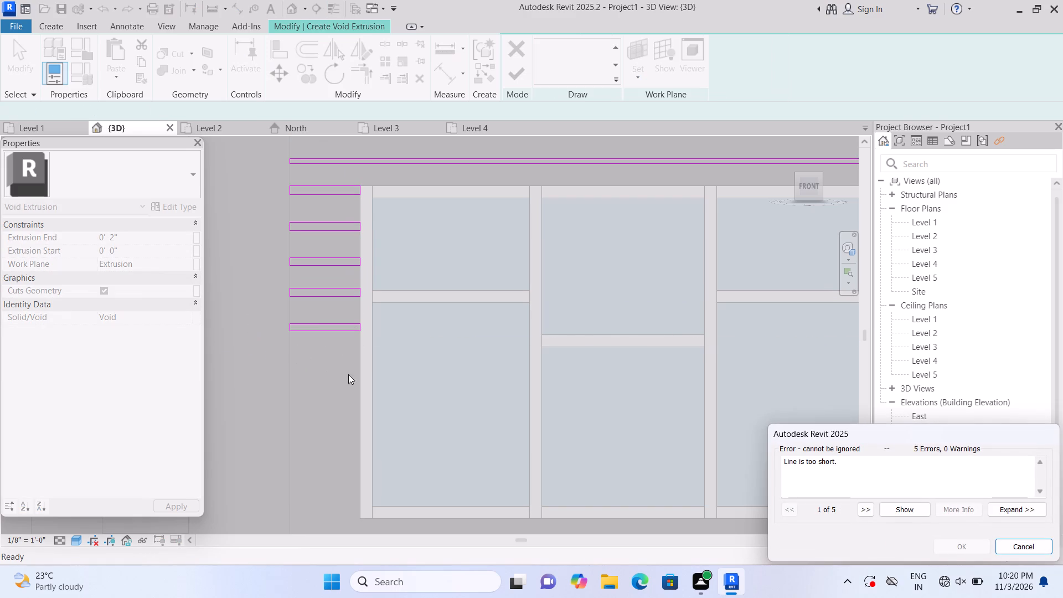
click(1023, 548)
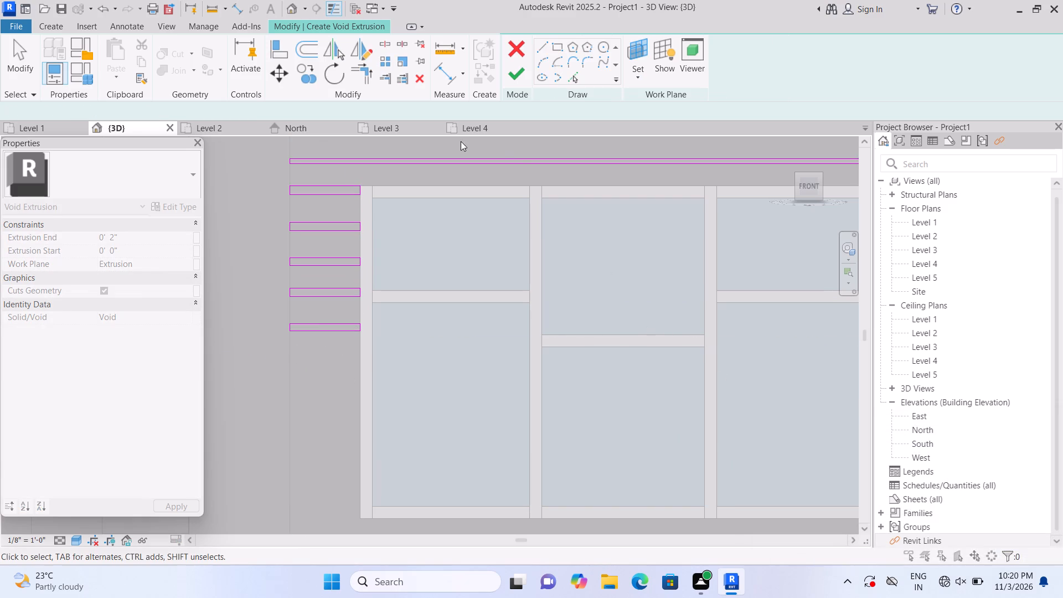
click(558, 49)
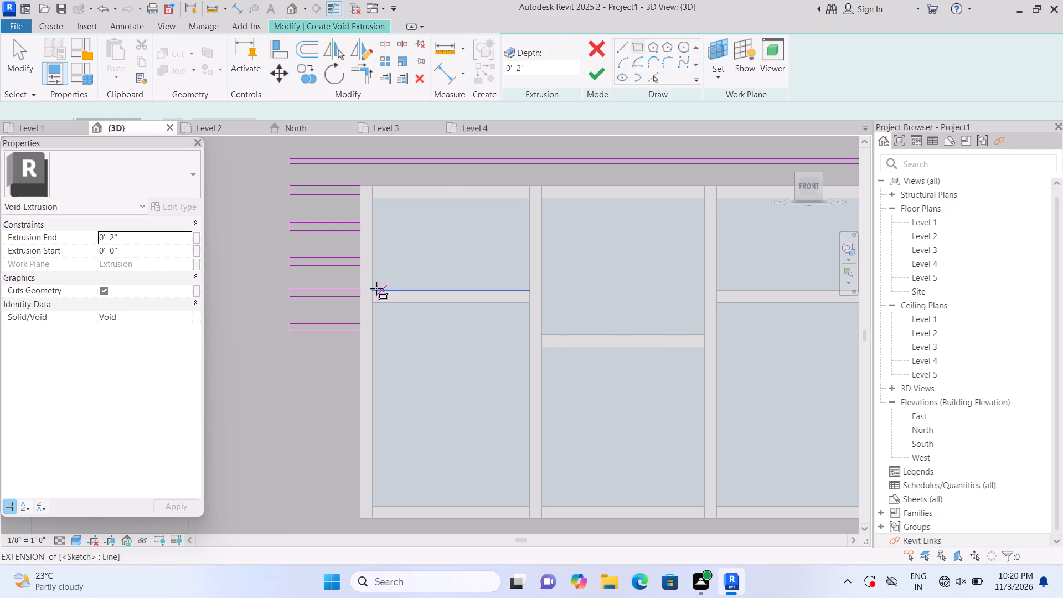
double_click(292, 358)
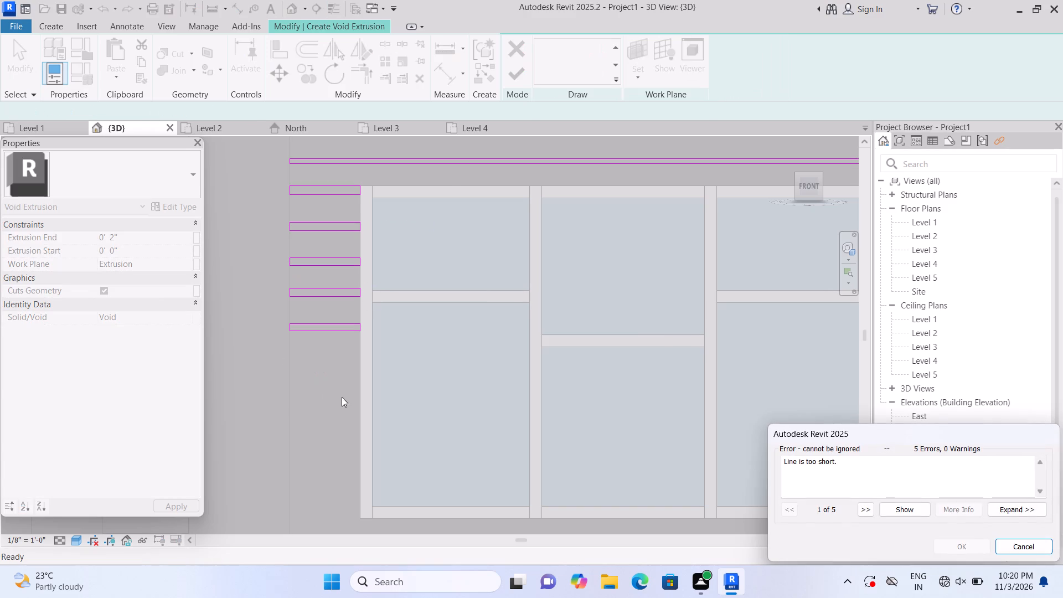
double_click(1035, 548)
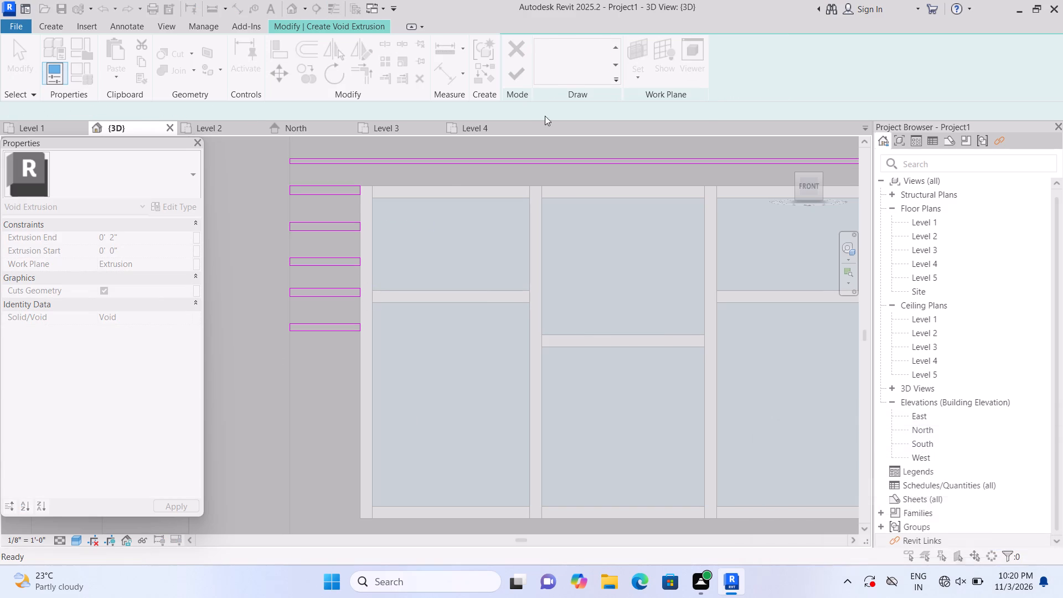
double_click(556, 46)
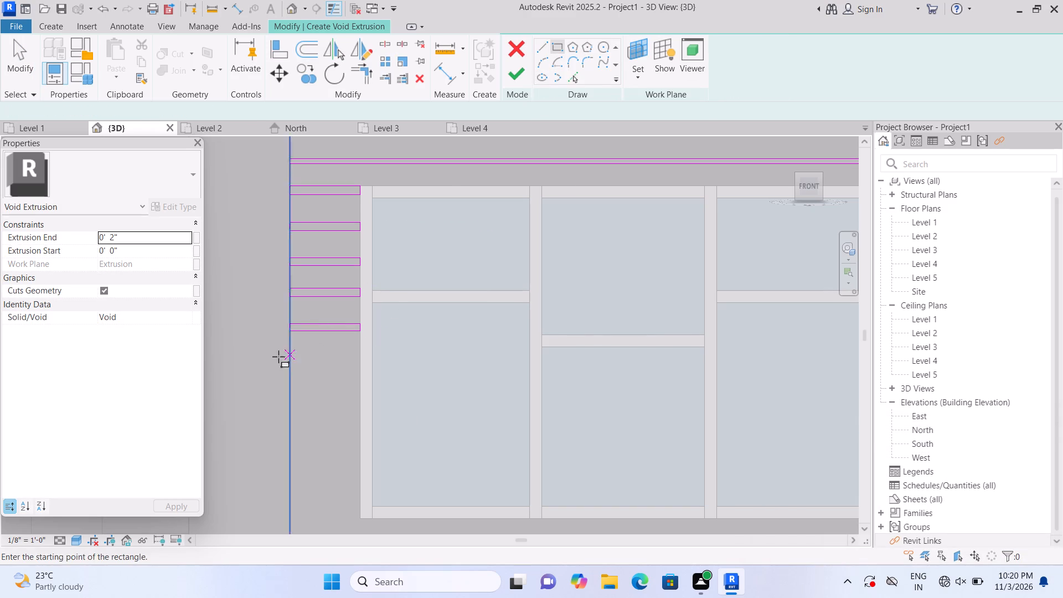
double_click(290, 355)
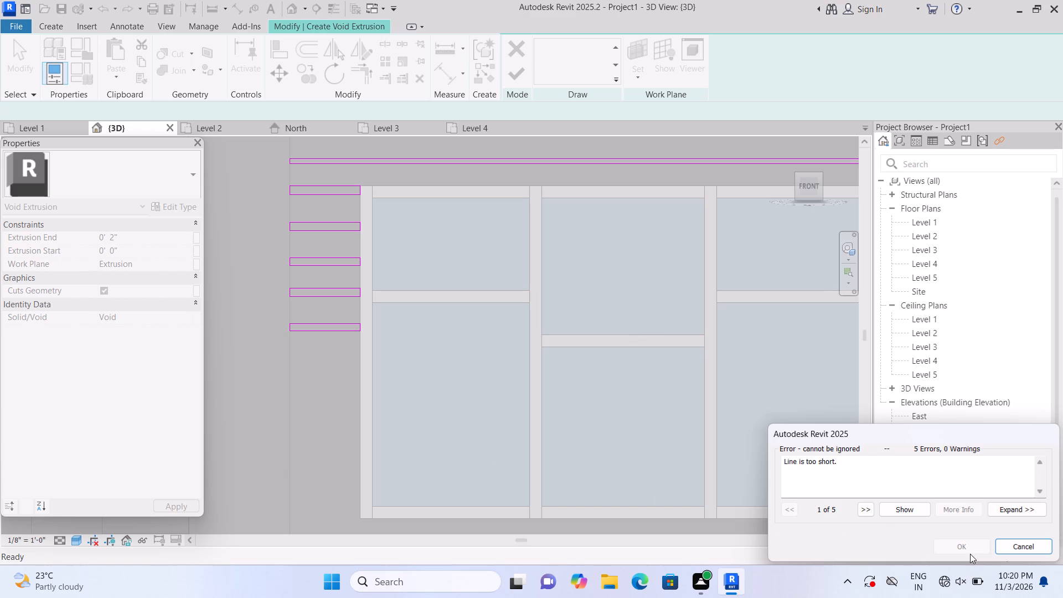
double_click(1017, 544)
Sketch two further thin rectangles about 1'-2" wide across the frame's left leg, below the existing row at similar spacing.
click(558, 44)
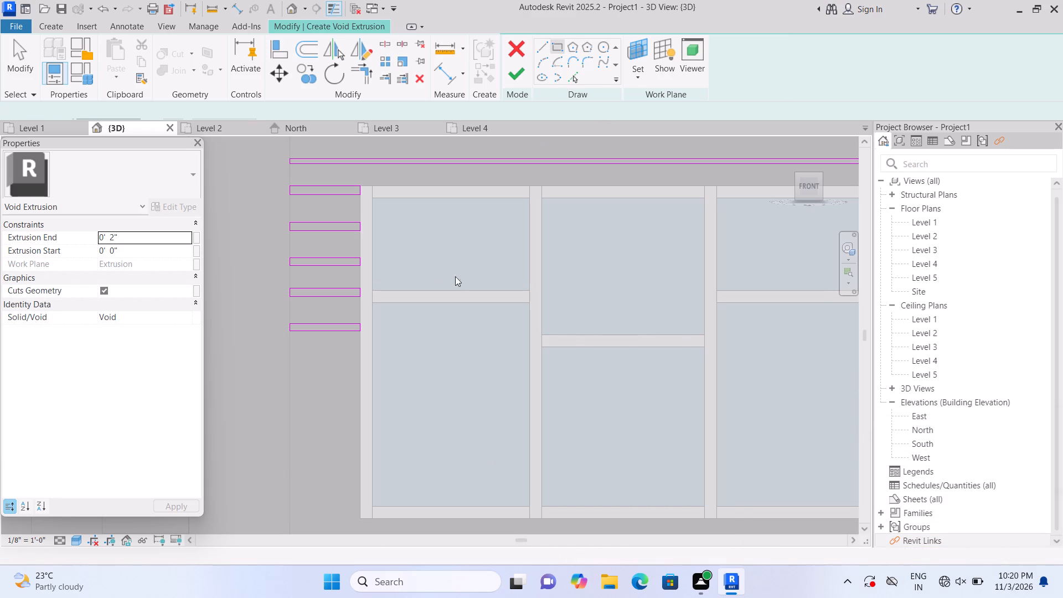
scroll(318, 385, up, 1)
click(287, 355)
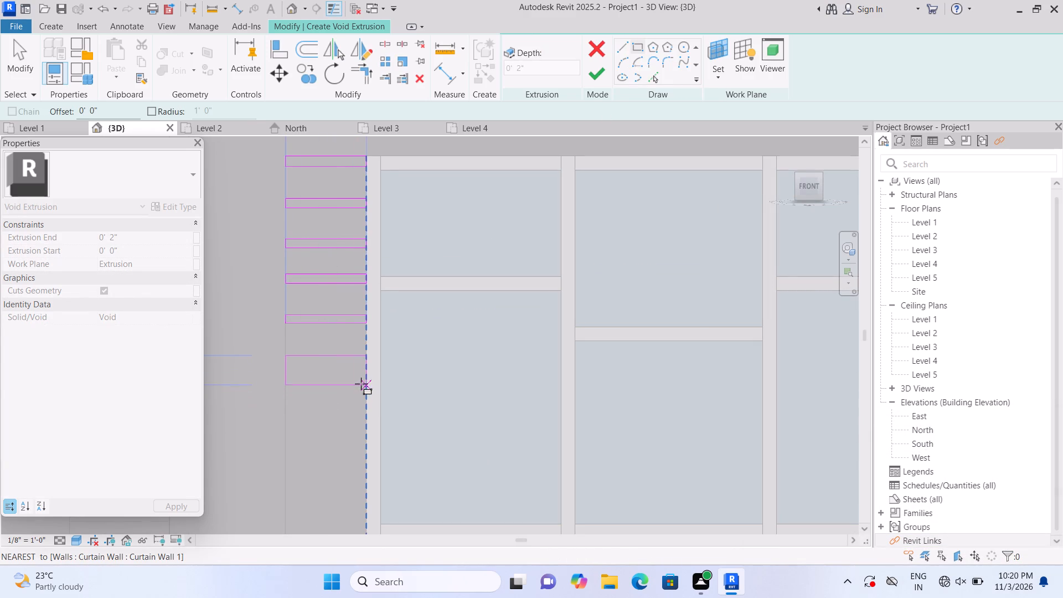
click(361, 364)
middle_drag(313, 395, 312, 389)
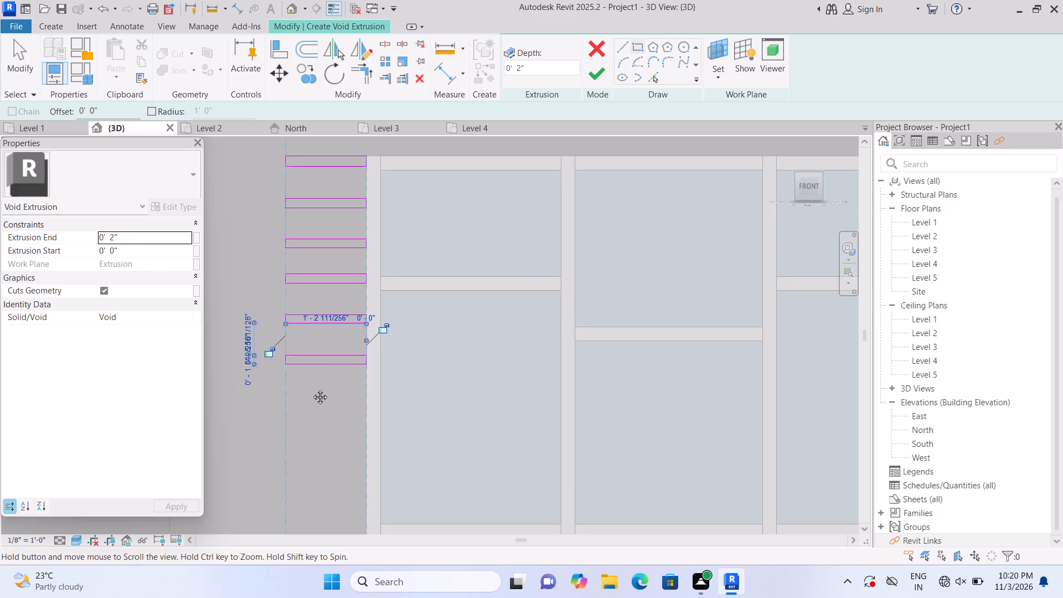
middle_drag(312, 389, 303, 317)
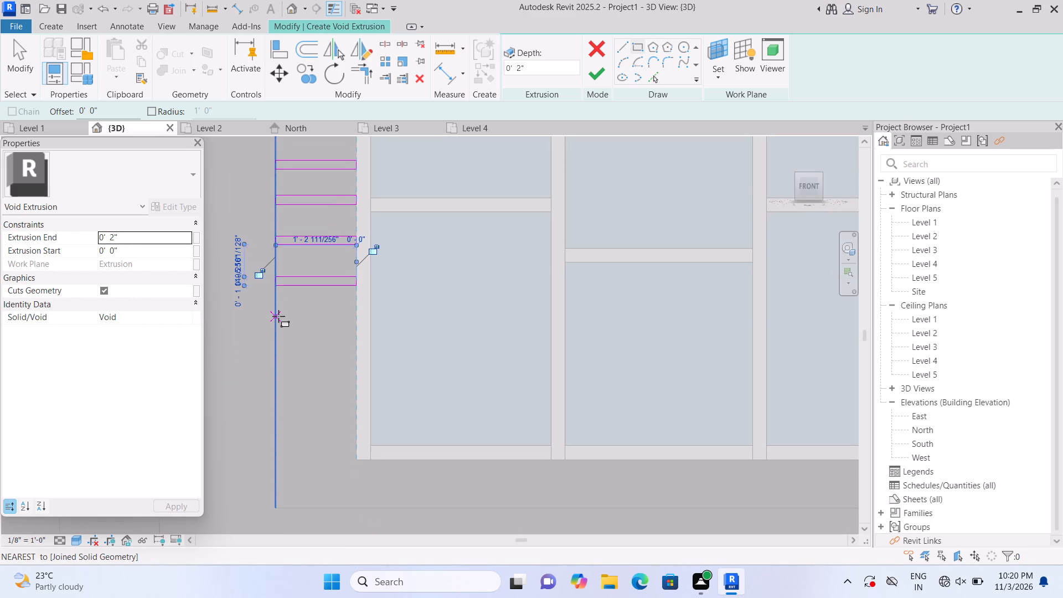
click(278, 316)
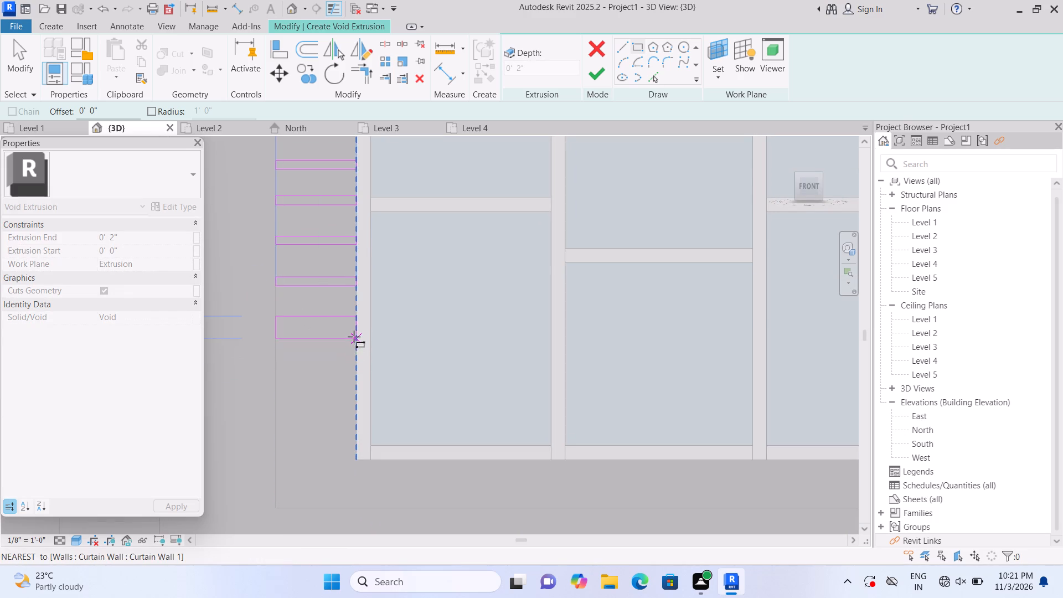
double_click(354, 324)
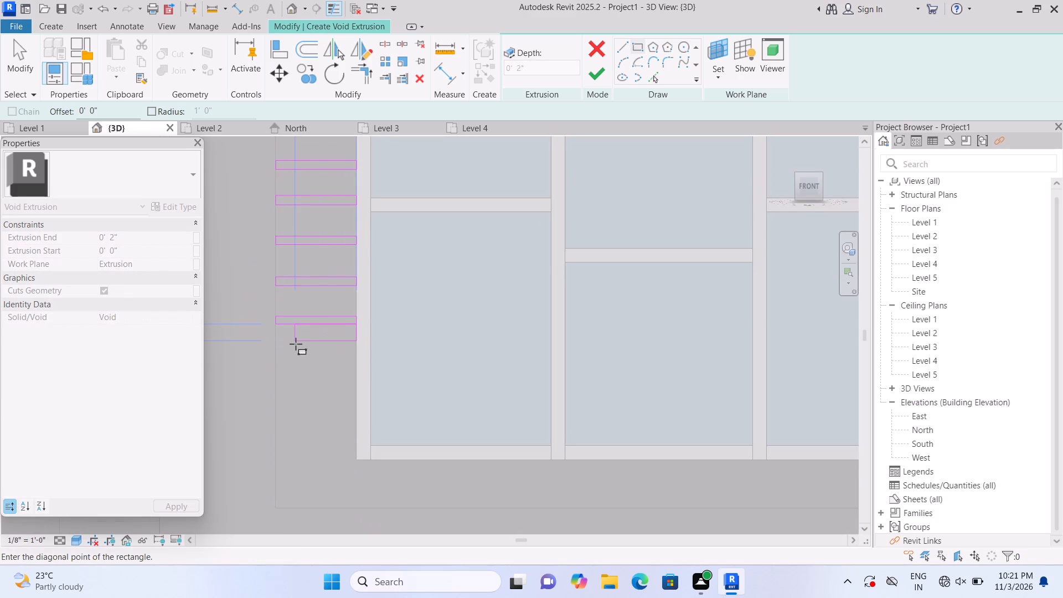
key(Escape)
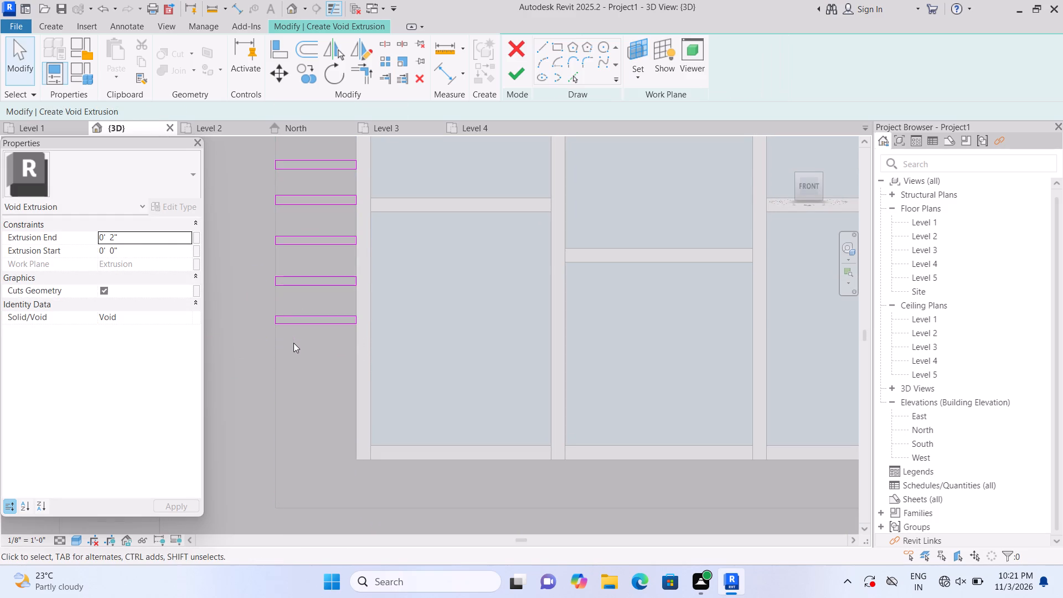
Sketch one thinner rectangle about 1'-2" wide across the frame's left leg, one spacing below the lowest groove.
click(552, 51)
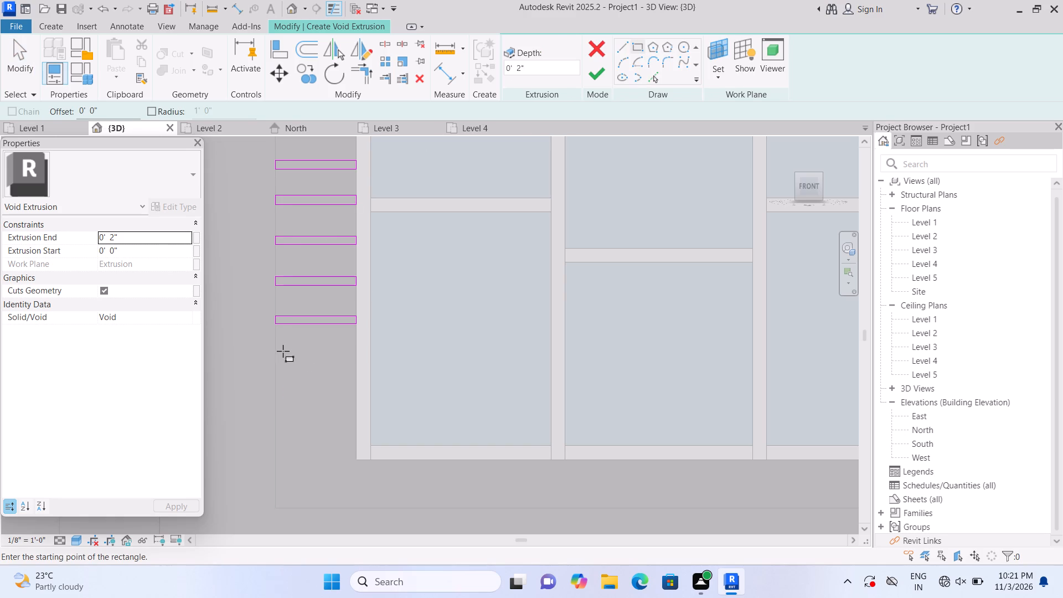
click(279, 353)
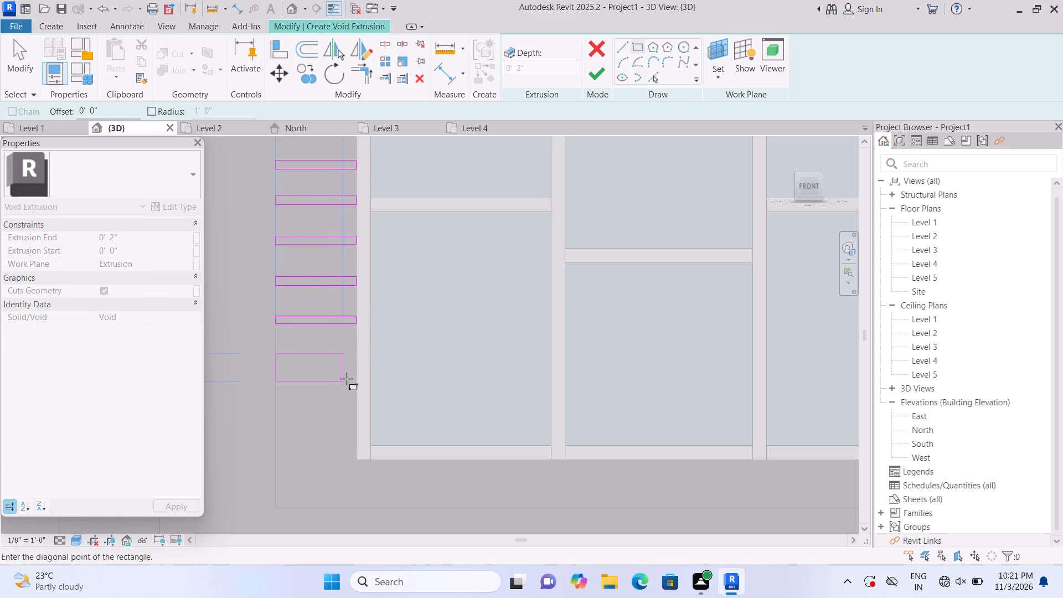
click(358, 363)
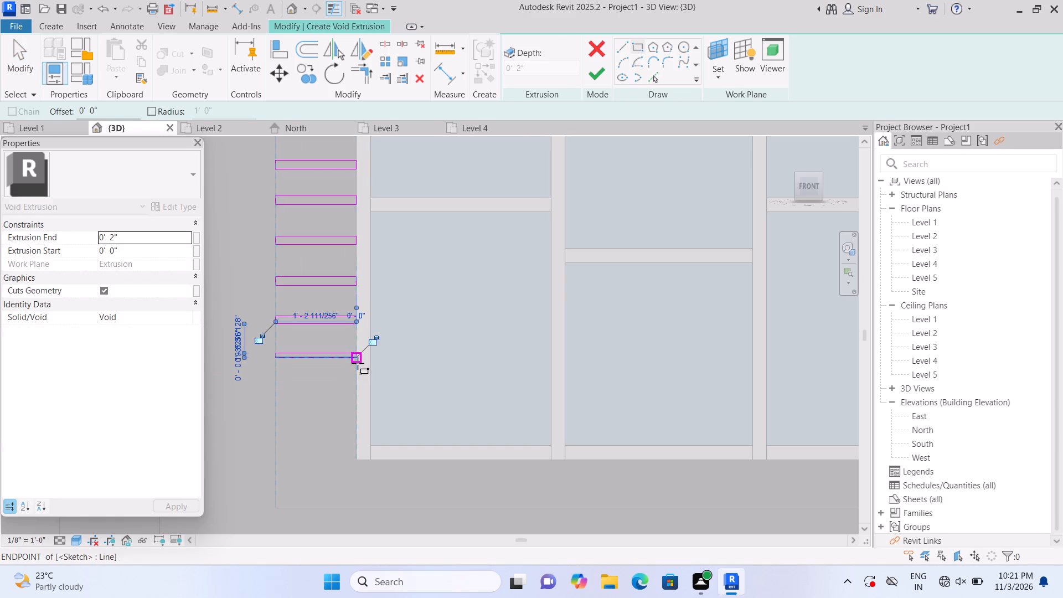
middle_drag(332, 410, 333, 332)
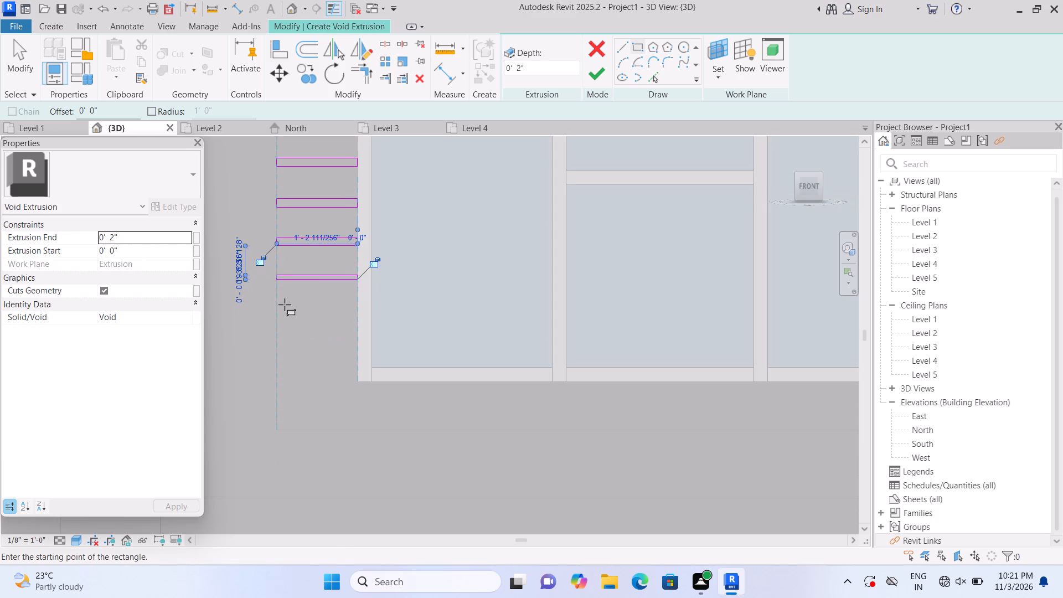
double_click(282, 308)
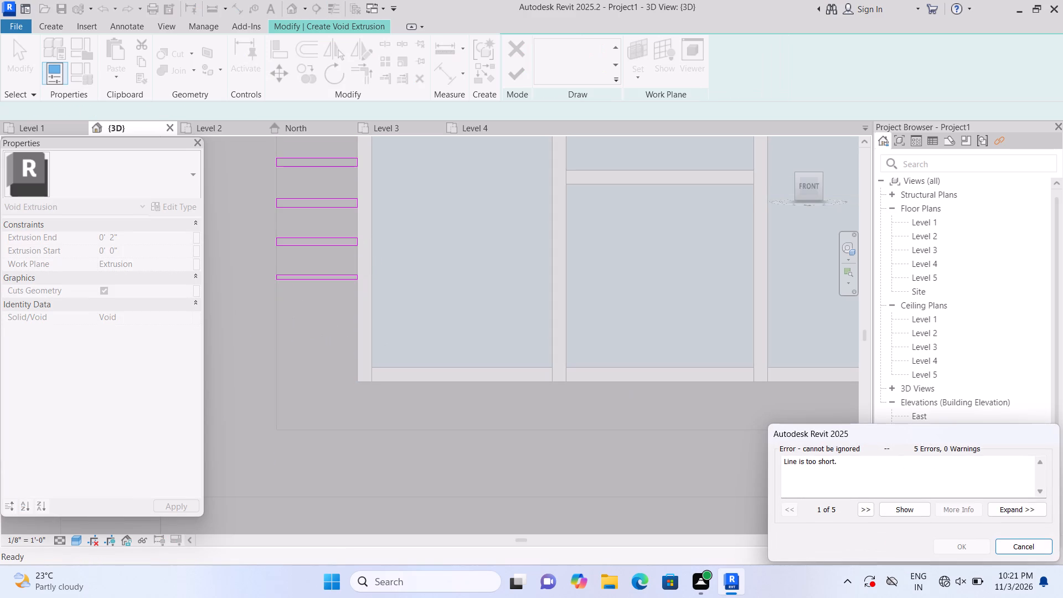
click(1015, 544)
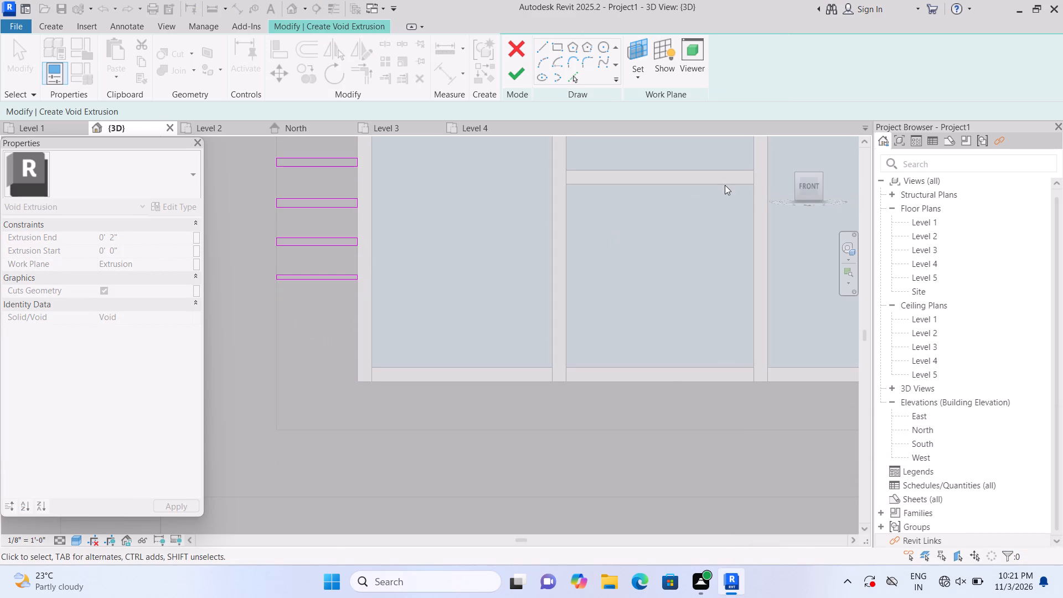
Sketch two thin rectangles about 1'-2" wide across the left leg: one level with the window's bottom edge, one a spacing below the row.
click(558, 44)
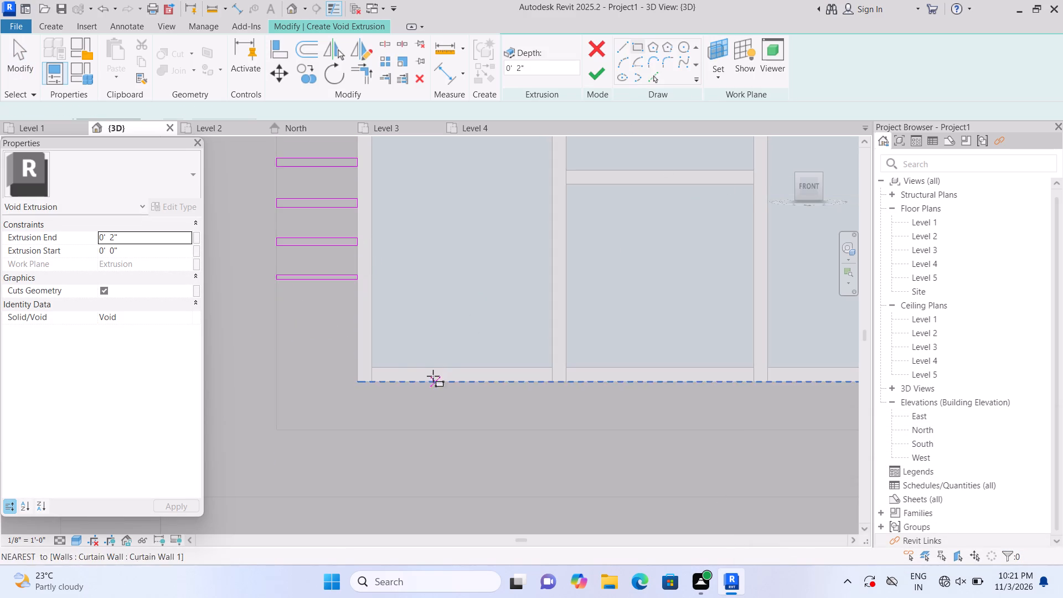
click(353, 383)
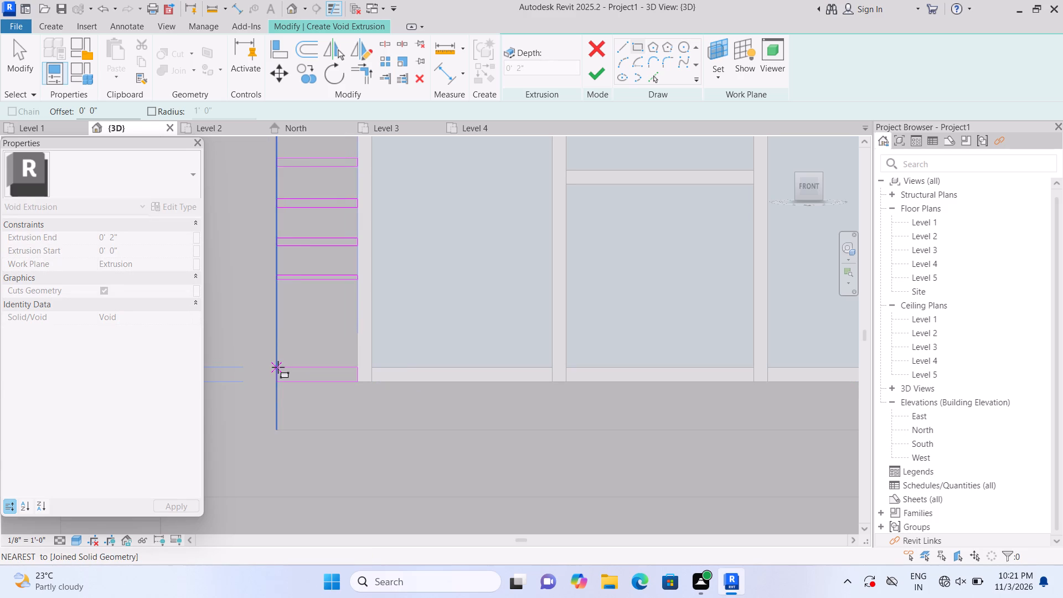
click(278, 372)
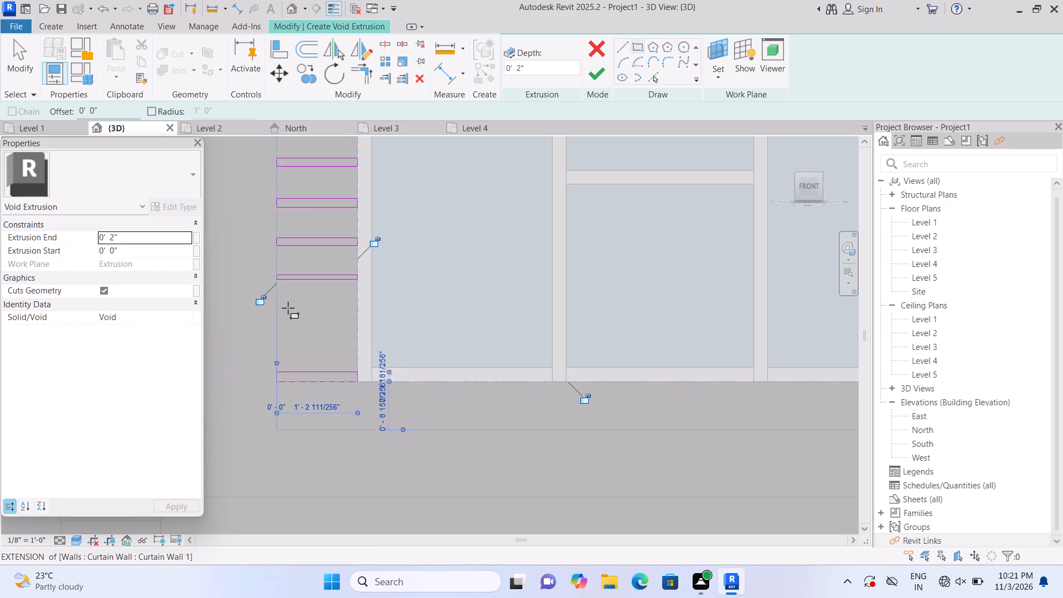
click(274, 308)
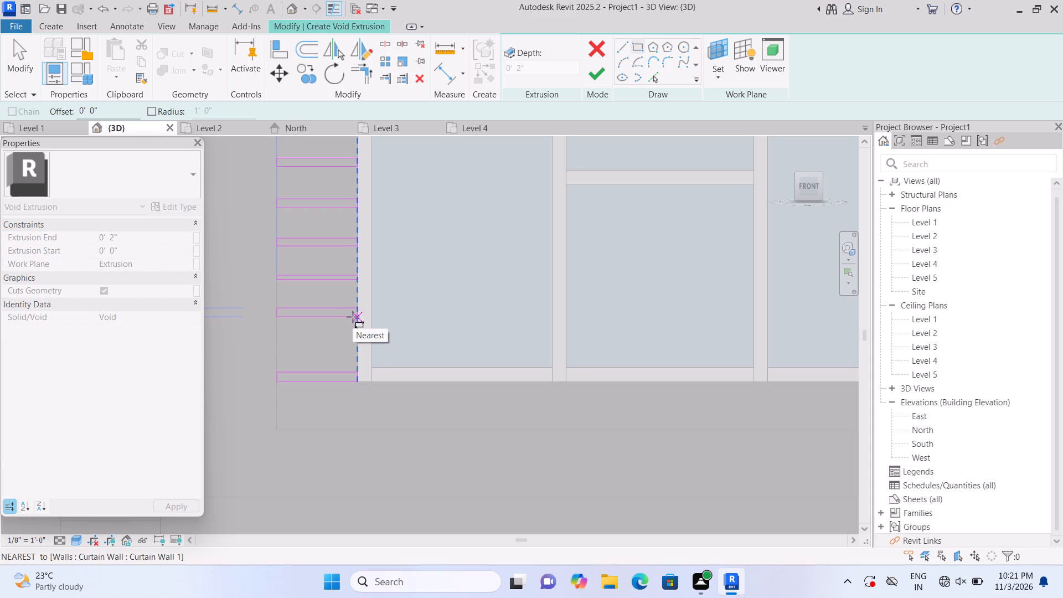
click(353, 317)
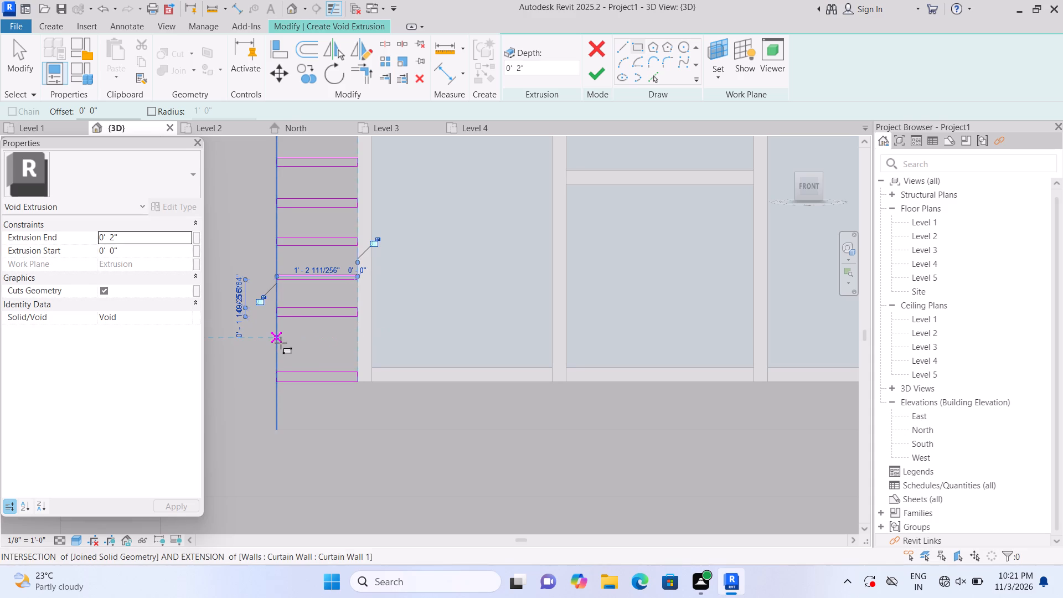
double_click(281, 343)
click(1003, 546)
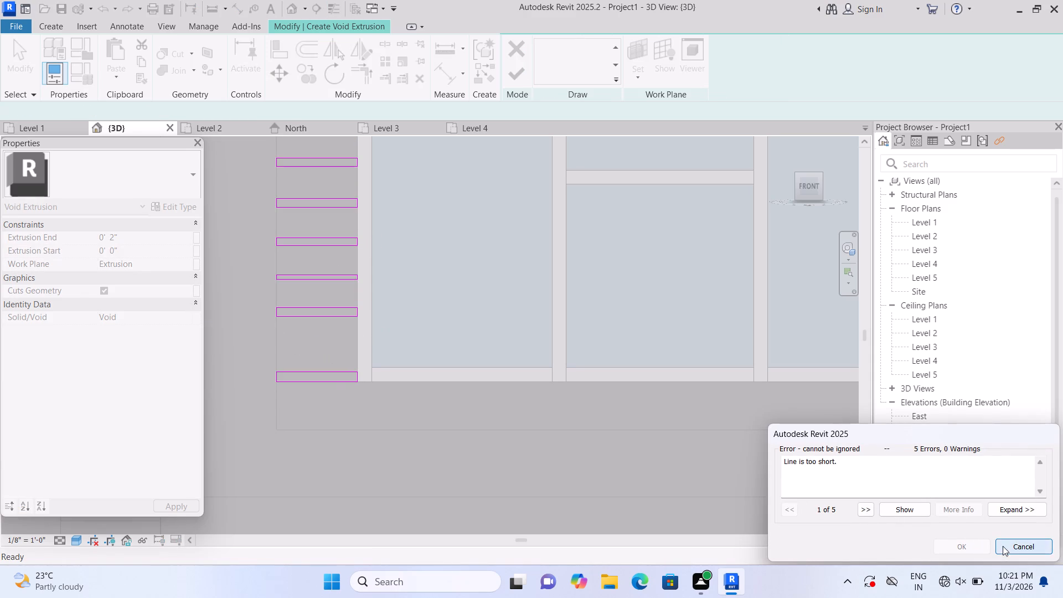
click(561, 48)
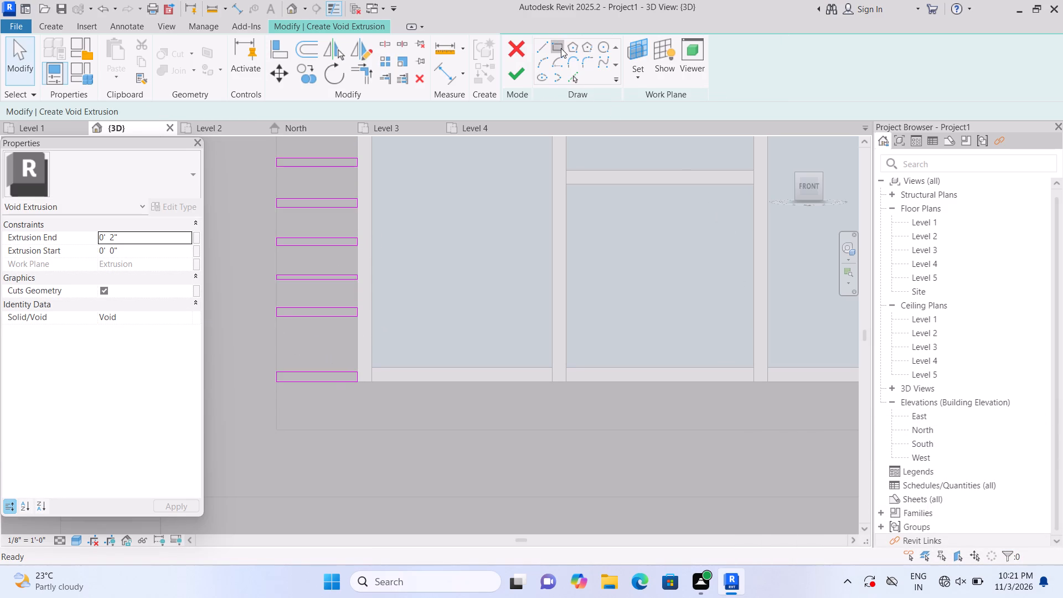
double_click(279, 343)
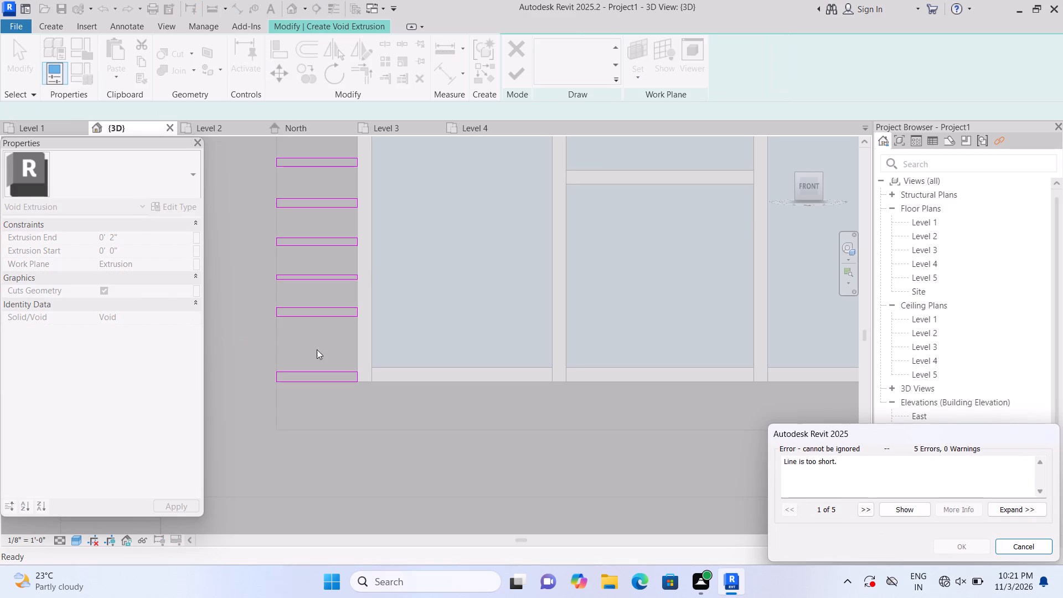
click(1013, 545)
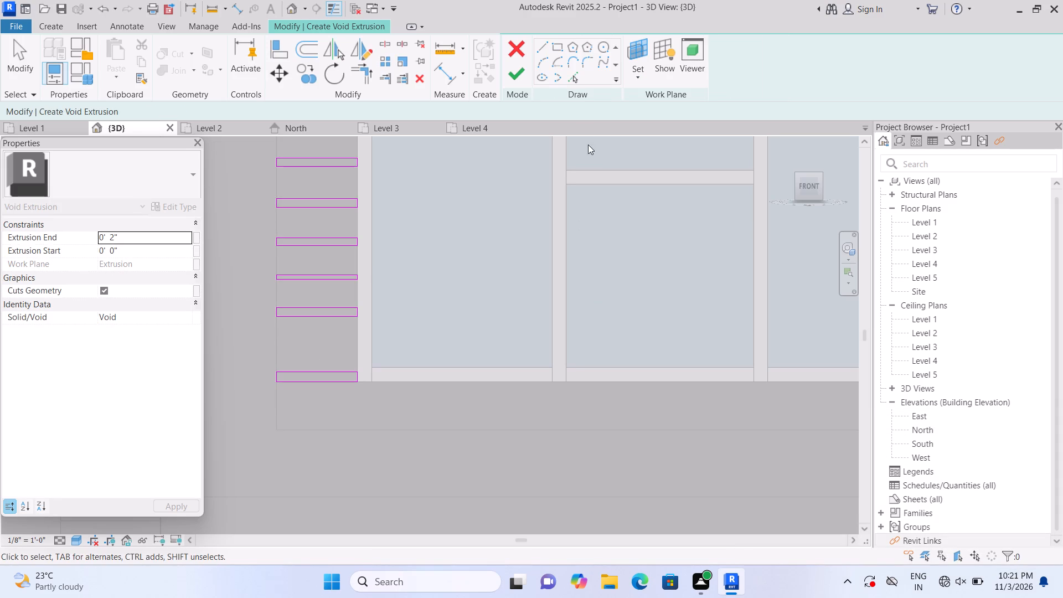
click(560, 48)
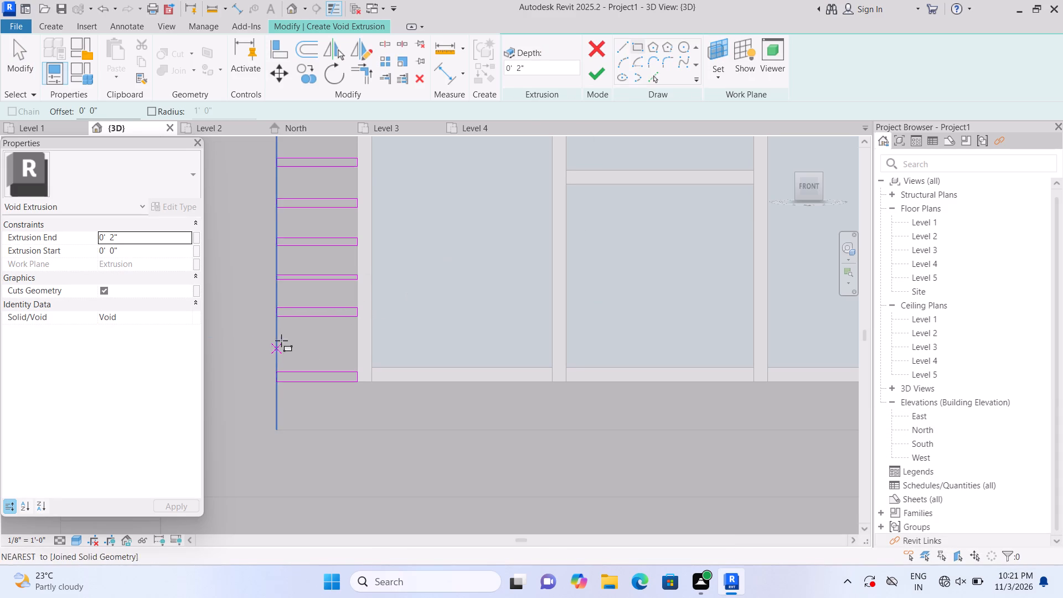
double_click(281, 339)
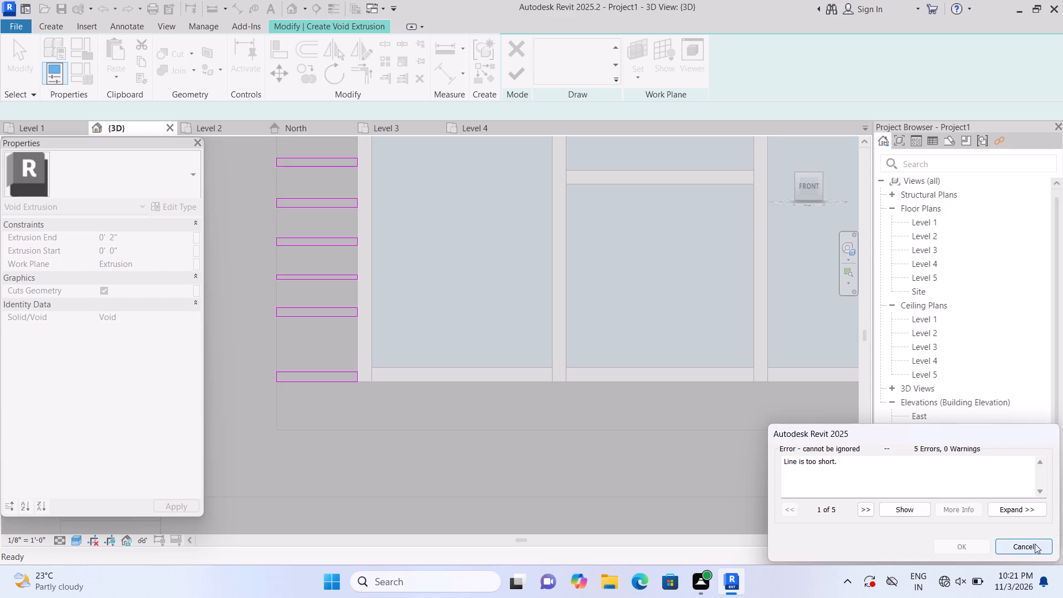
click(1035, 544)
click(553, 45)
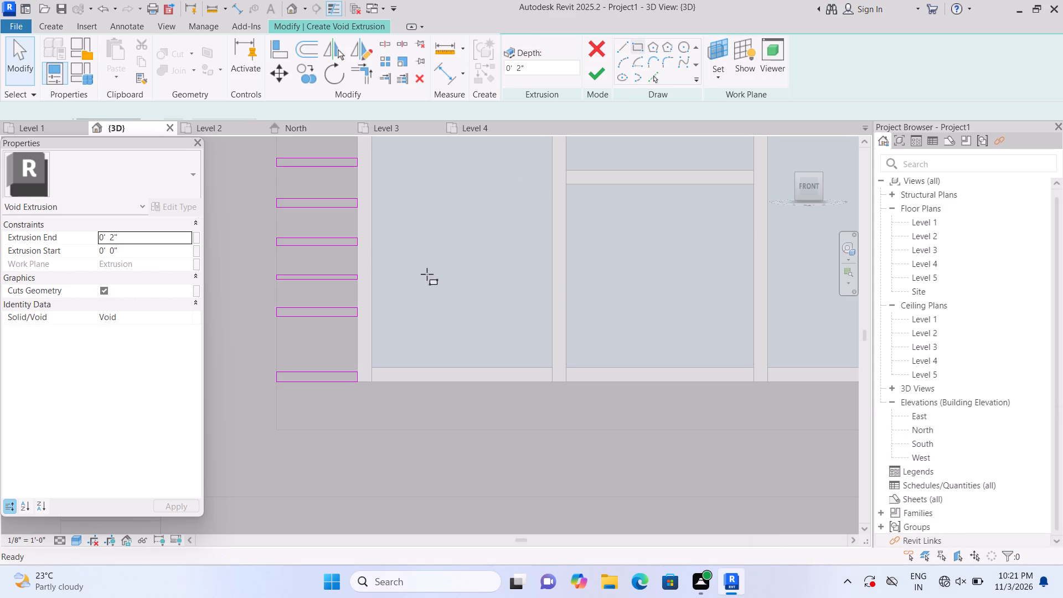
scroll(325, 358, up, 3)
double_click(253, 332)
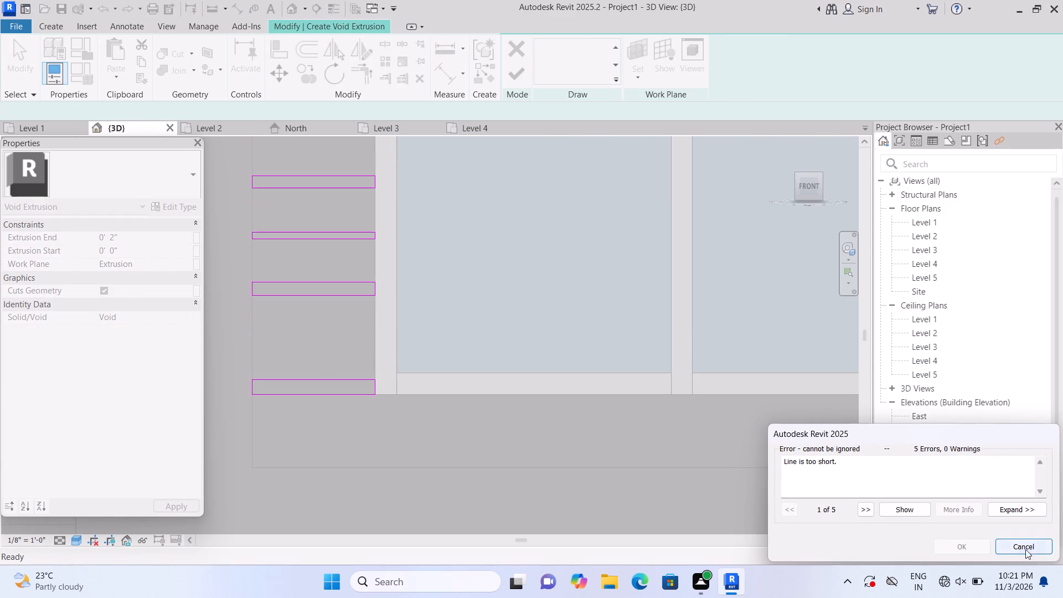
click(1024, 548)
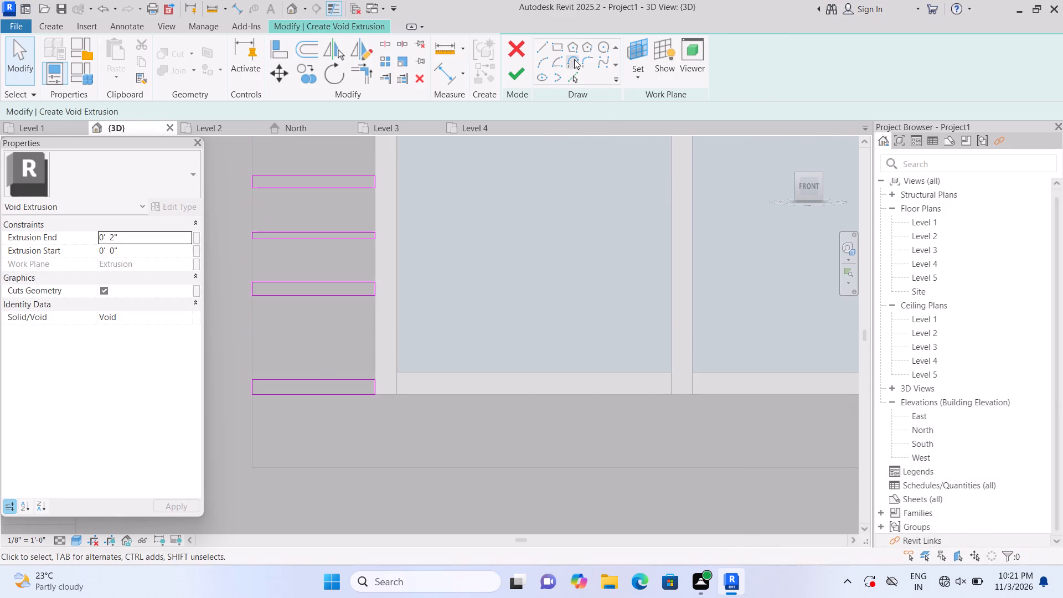
Sketch a thin rectangle about 1'-2" wide across the frame's left leg, midway between the two lowest grooves.
double_click(561, 47)
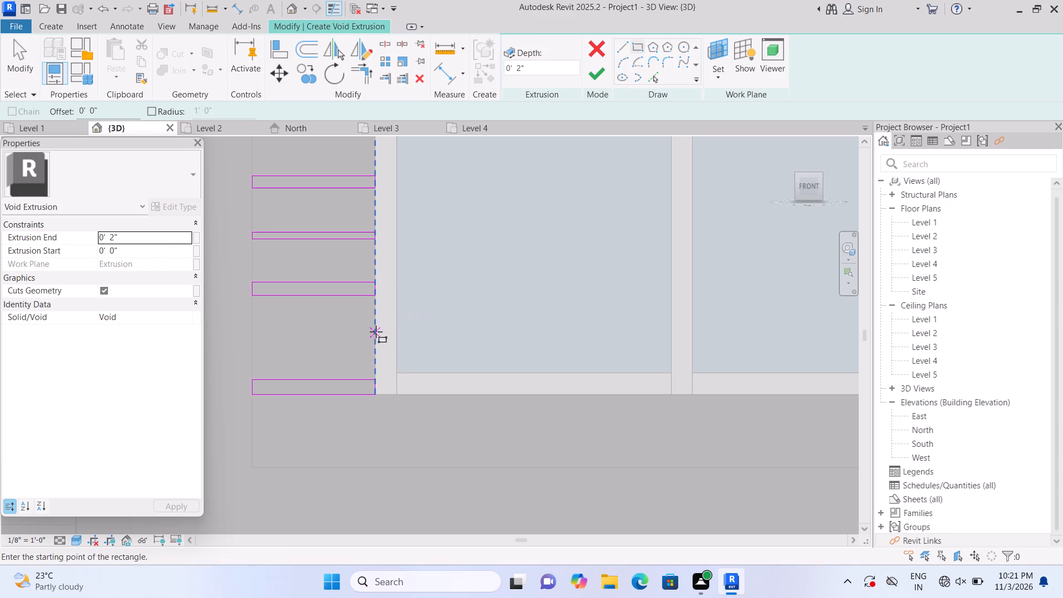
click(380, 332)
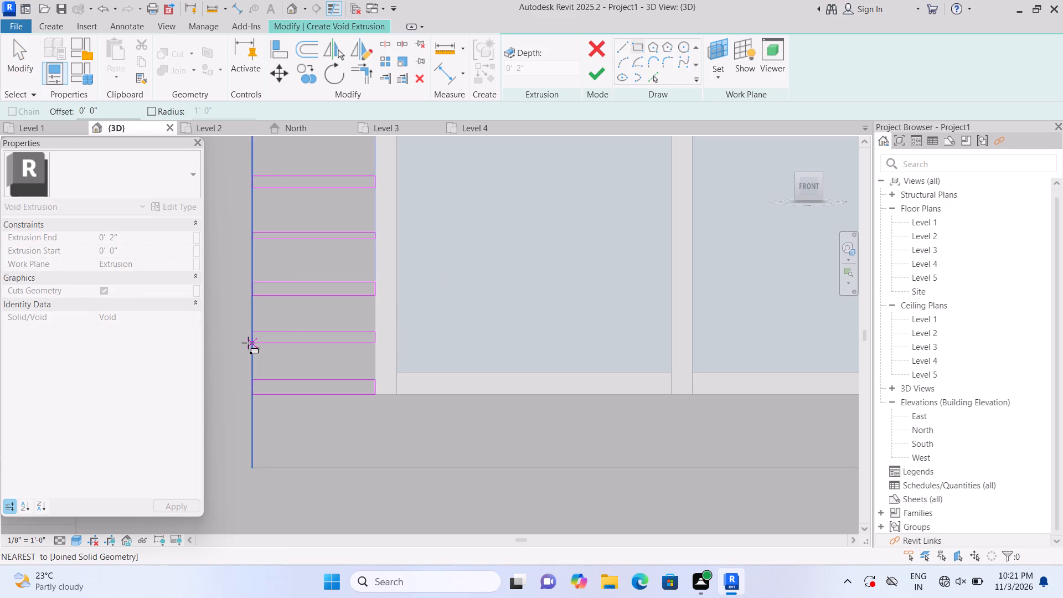
click(248, 343)
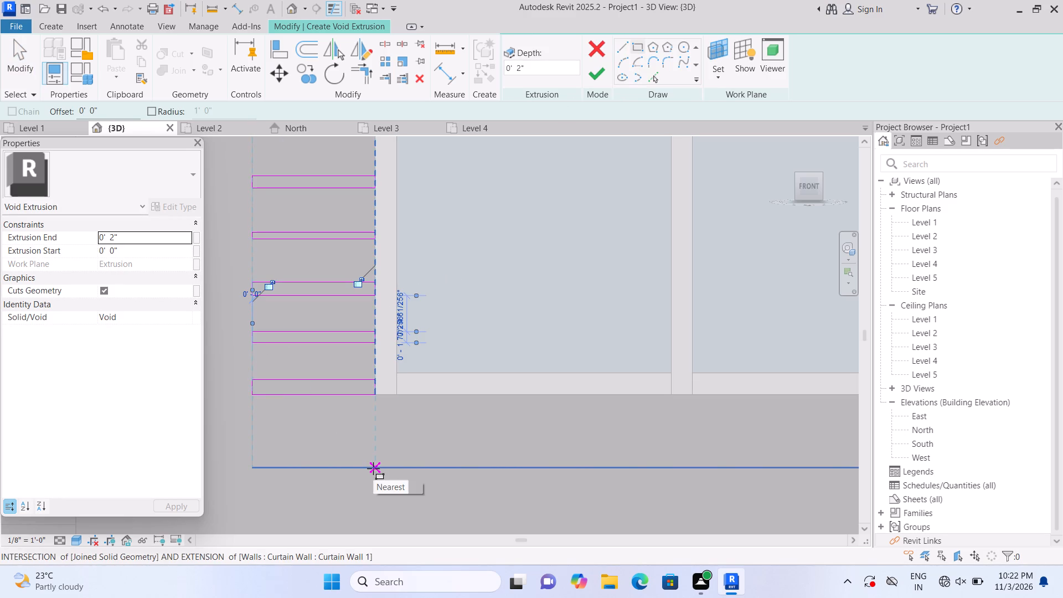
key(Escape)
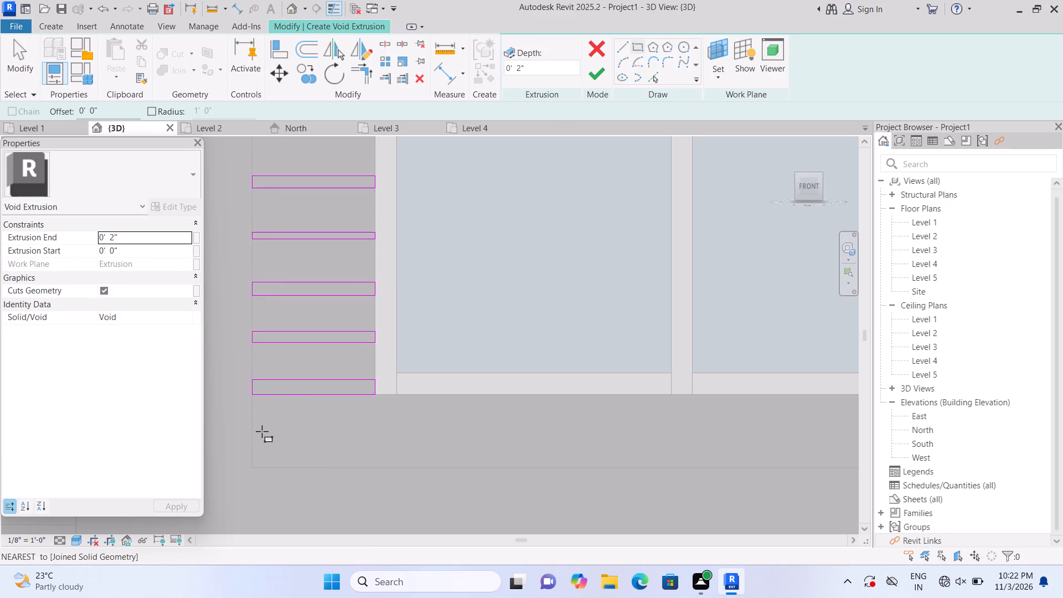
Sketch one long thin rectangle across the frame's bottom band, from its left outer edge to its right outer edge.
click(256, 429)
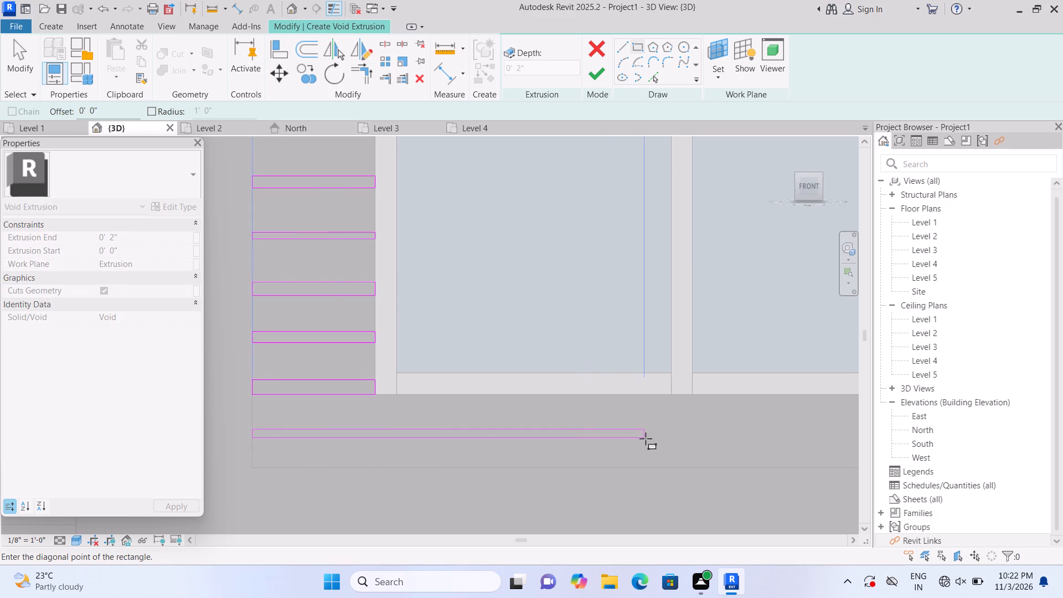
middle_drag(646, 439, 244, 448)
middle_drag(679, 440, 264, 416)
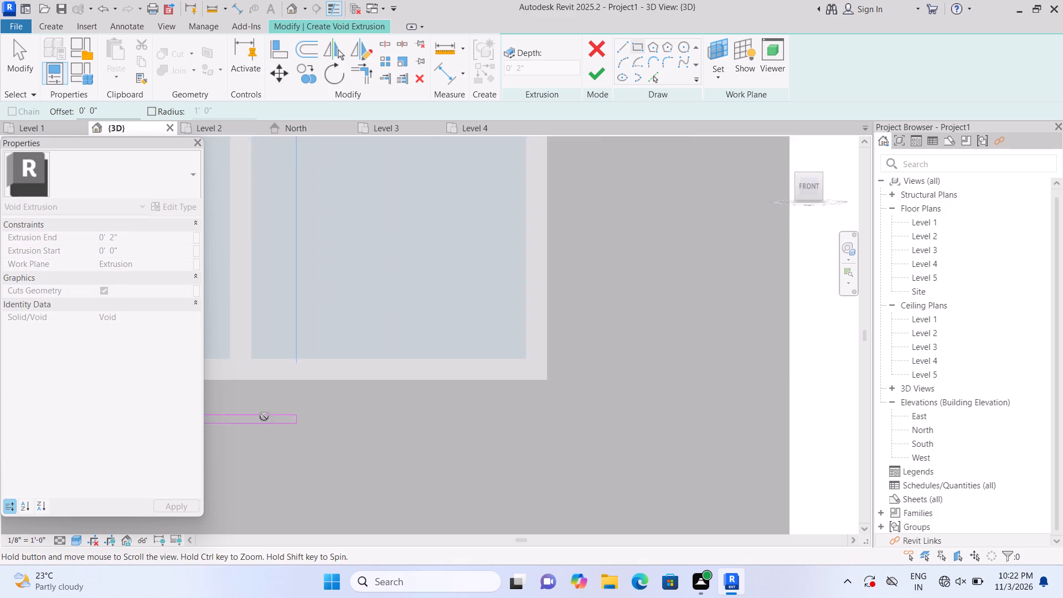
middle_drag(264, 416, 223, 415)
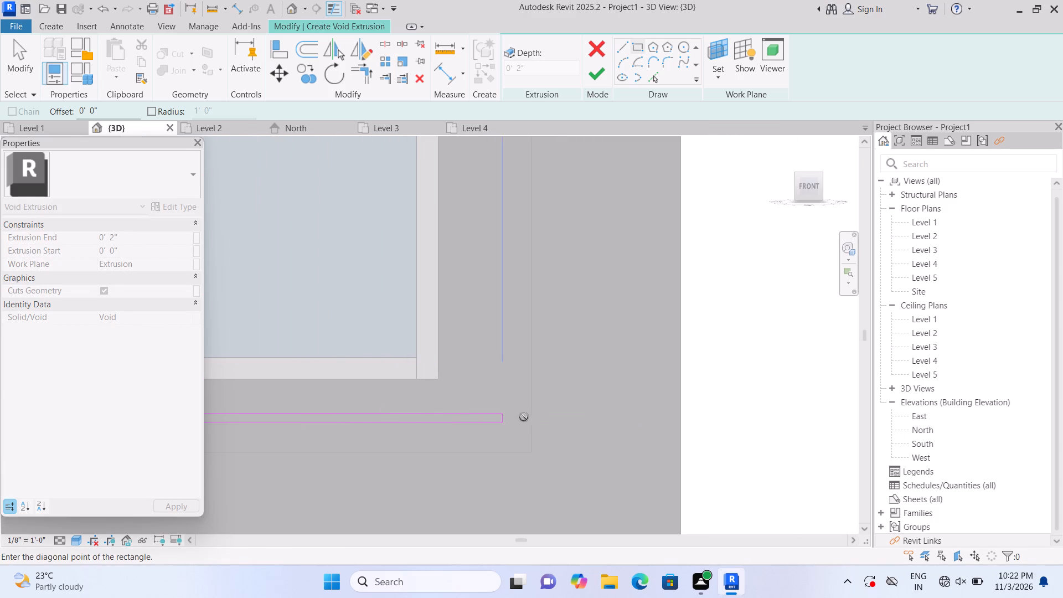
click(528, 420)
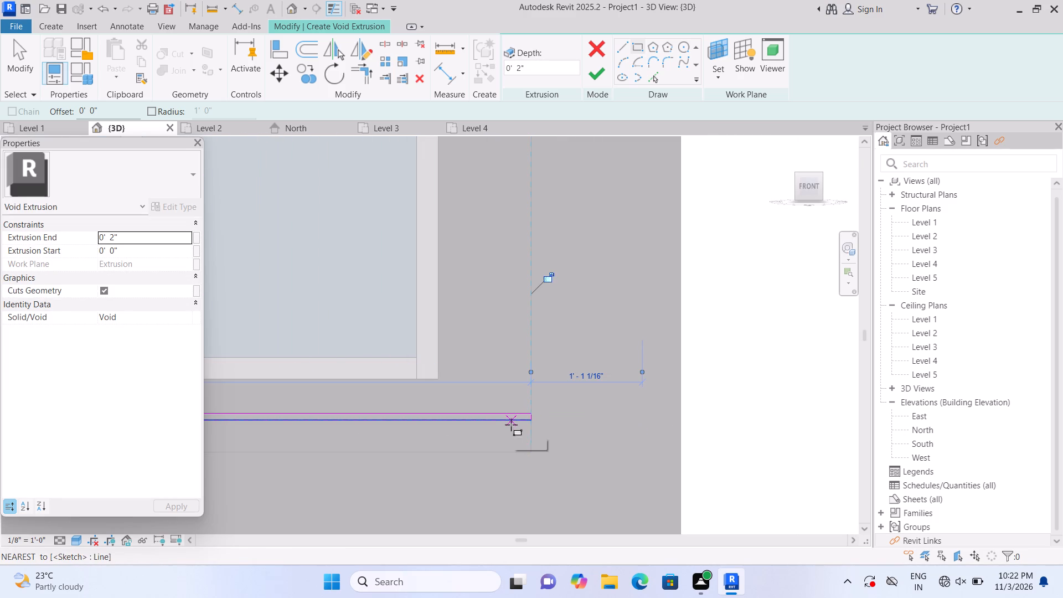
key(Escape)
Sketch a thin rectangle about 11" wide across the frame's right leg, level with the window's bottom edge.
click(438, 375)
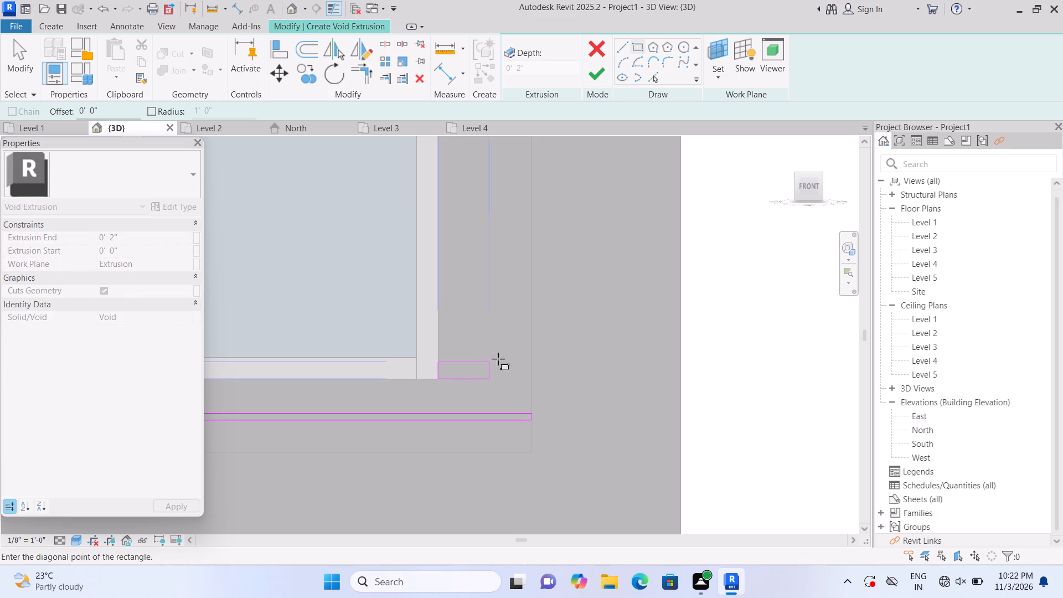
click(530, 372)
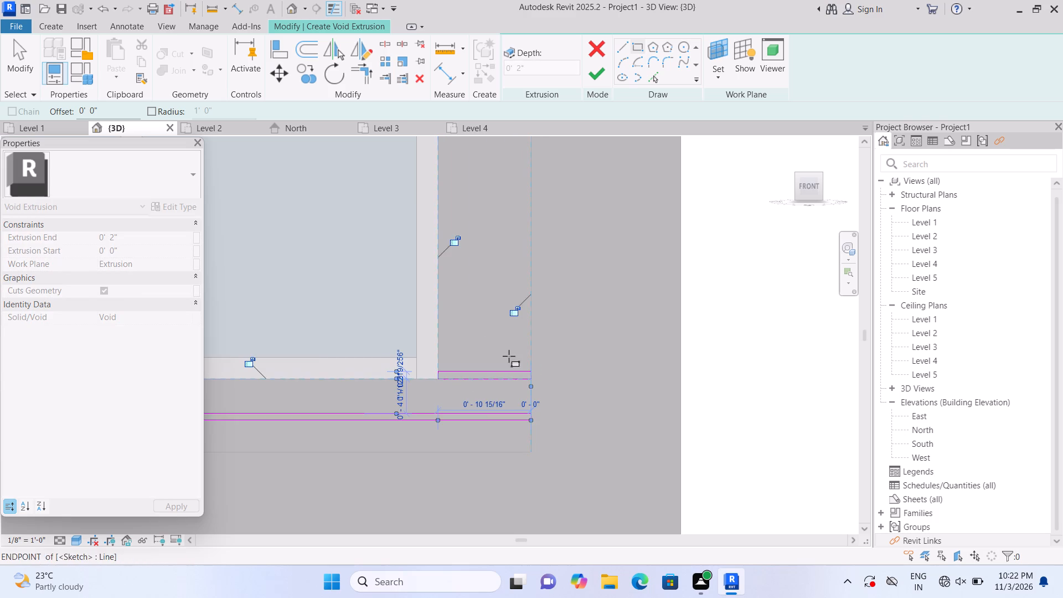
Sketch three thin rectangles about 11" wide across the frame's right leg, evenly spaced downward from its top groove.
middle_drag(456, 296, 541, 431)
middle_drag(569, 229, 593, 410)
middle_drag(601, 254, 612, 433)
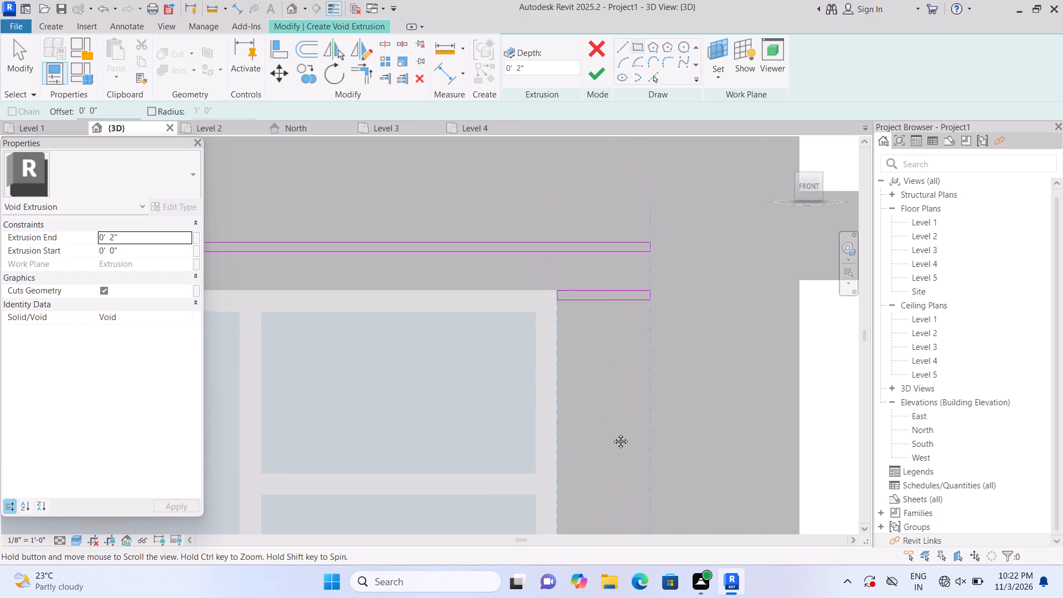
middle_drag(612, 433, 612, 421)
click(563, 322)
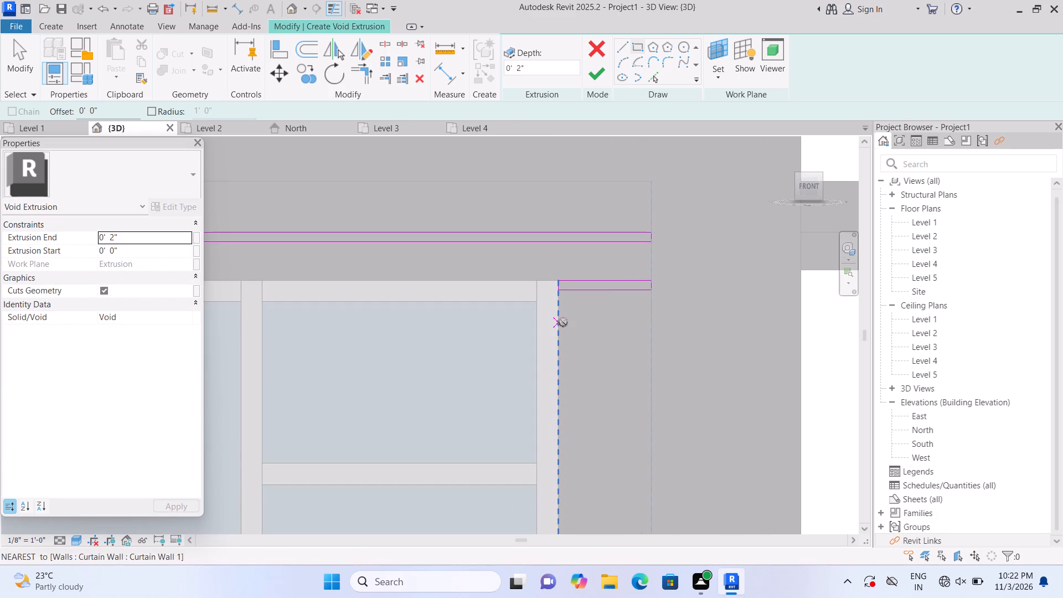
click(647, 333)
middle_drag(607, 398, 579, 257)
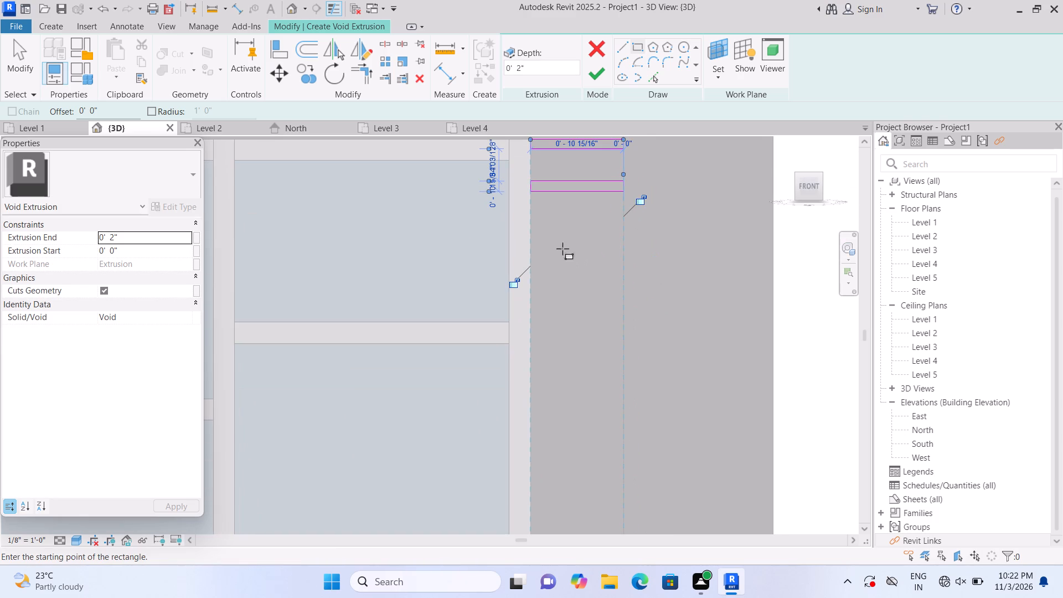
click(536, 225)
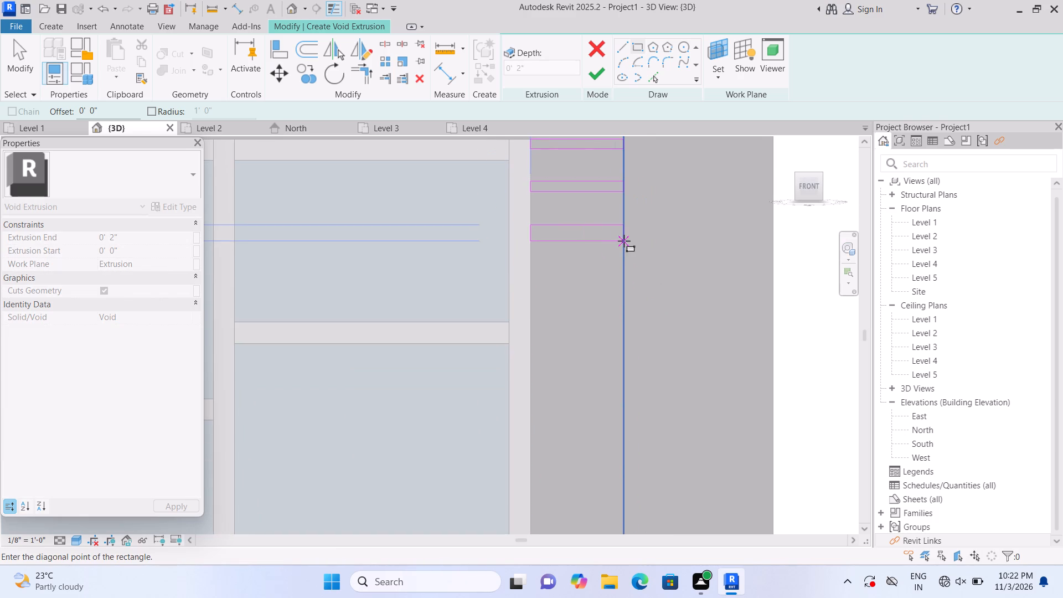
double_click(625, 234)
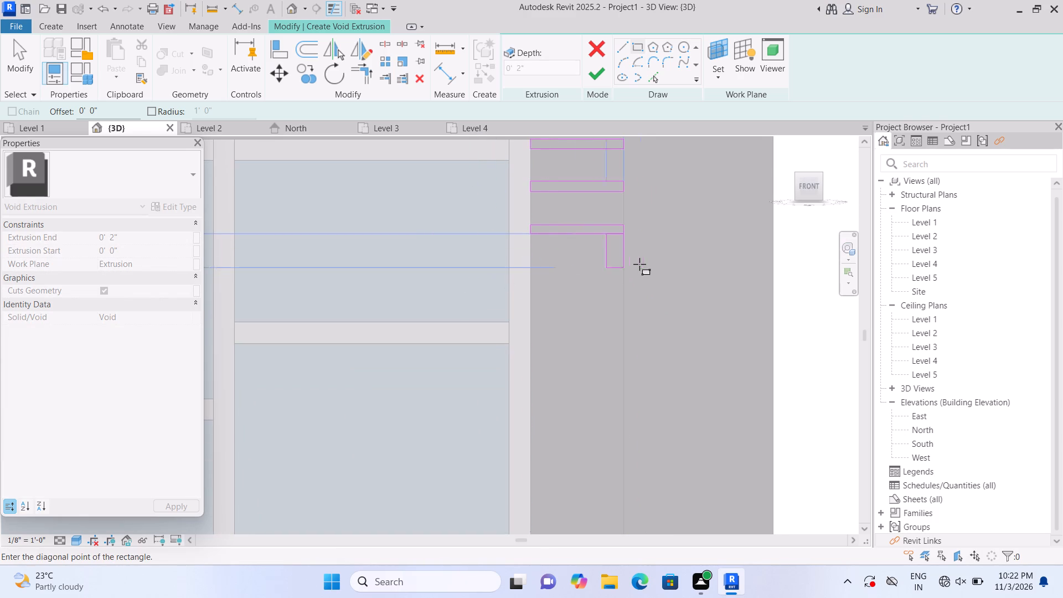
key(Escape)
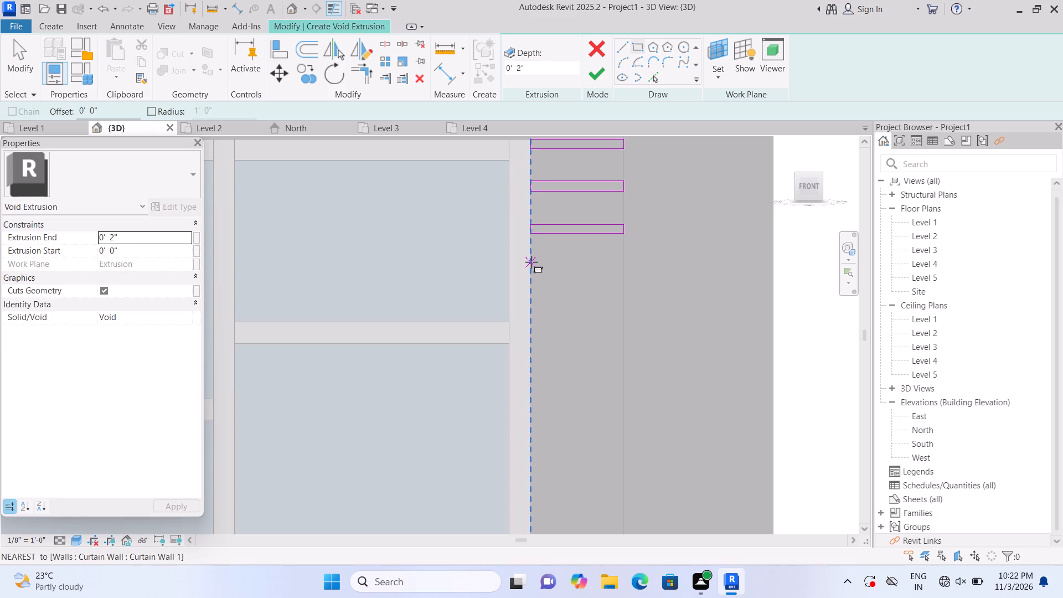
click(531, 262)
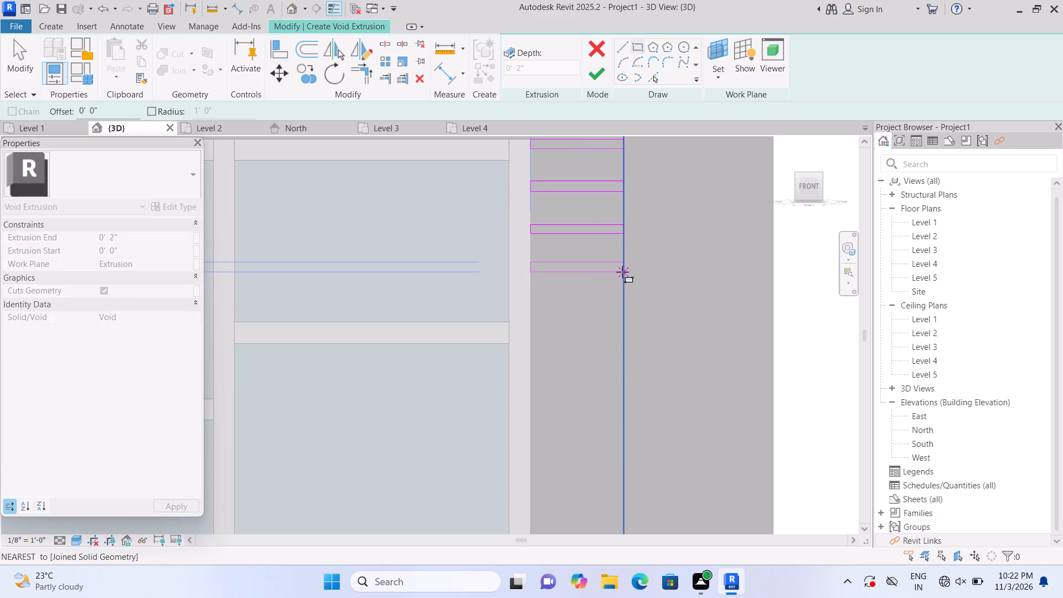
click(622, 272)
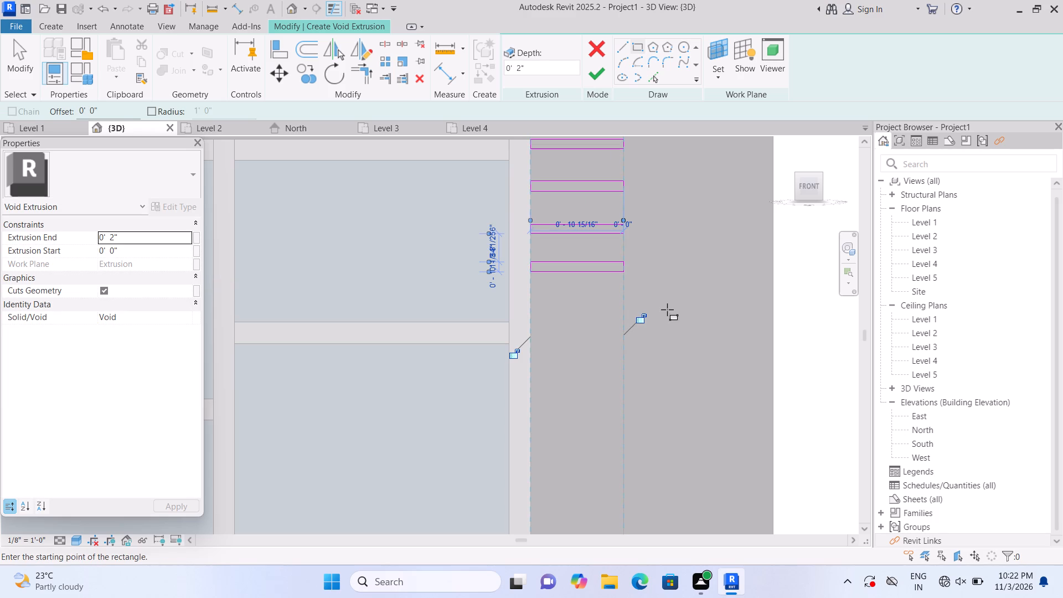
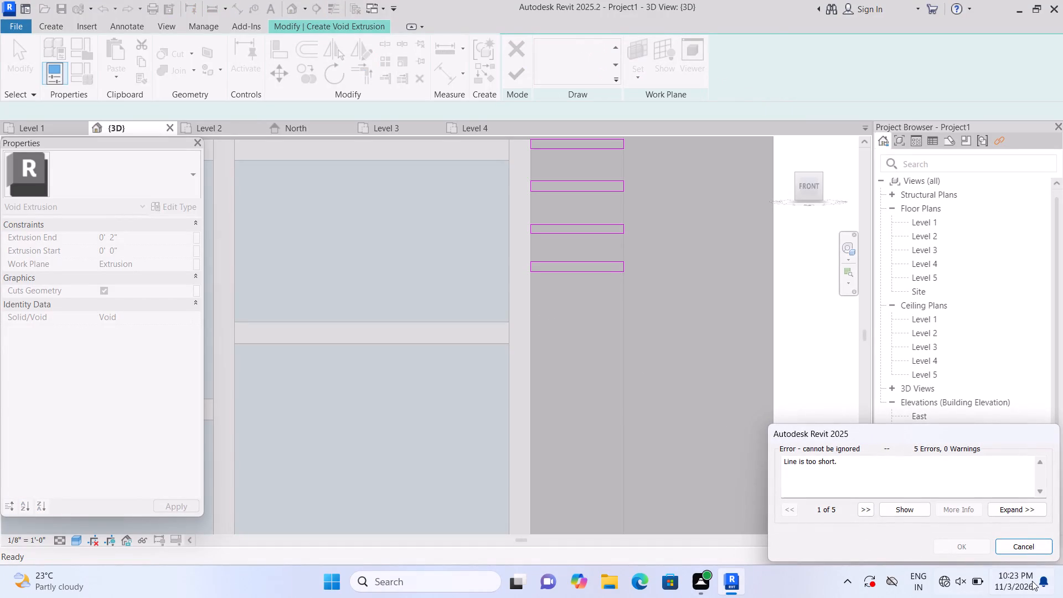
Sketch three thin rectangles about 11" wide across the frame's right leg: just above, level with, and below the right panes' horizontal mullion.
click(1024, 547)
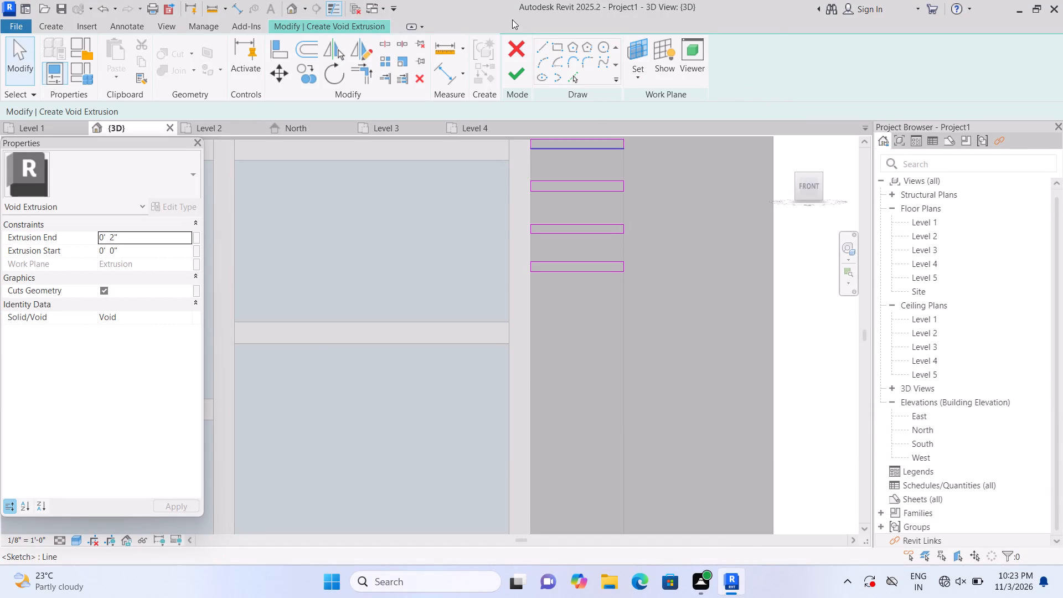
click(560, 48)
scroll(536, 306, up, 1)
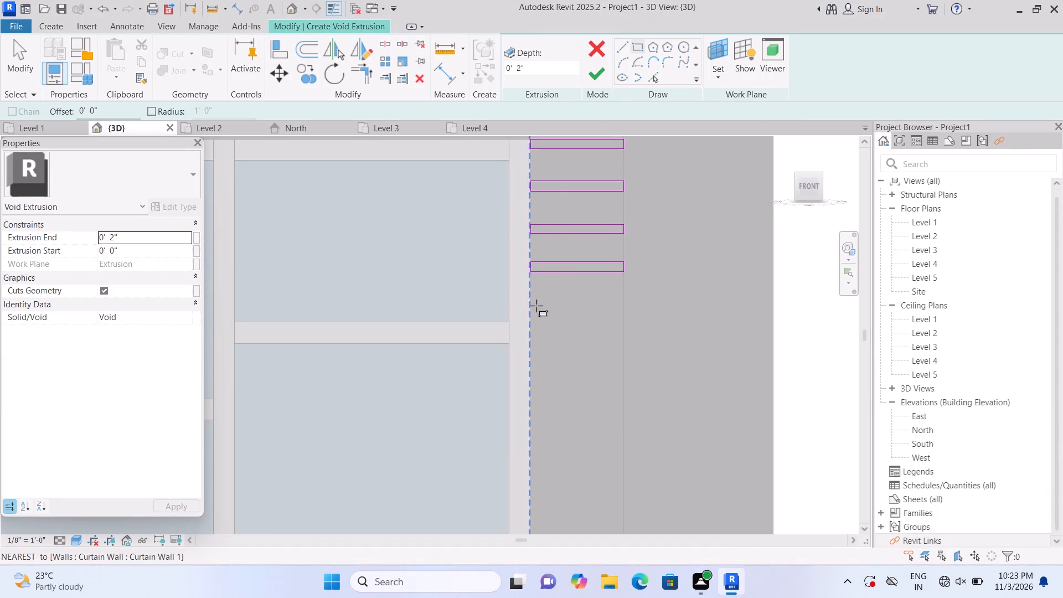
click(530, 294)
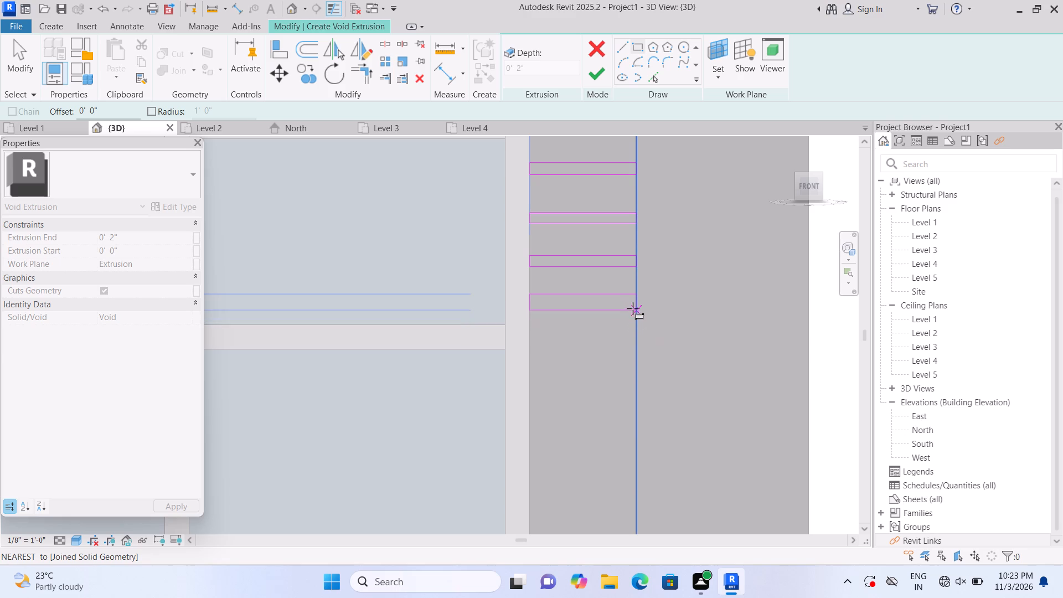
click(633, 303)
middle_drag(579, 349, 560, 297)
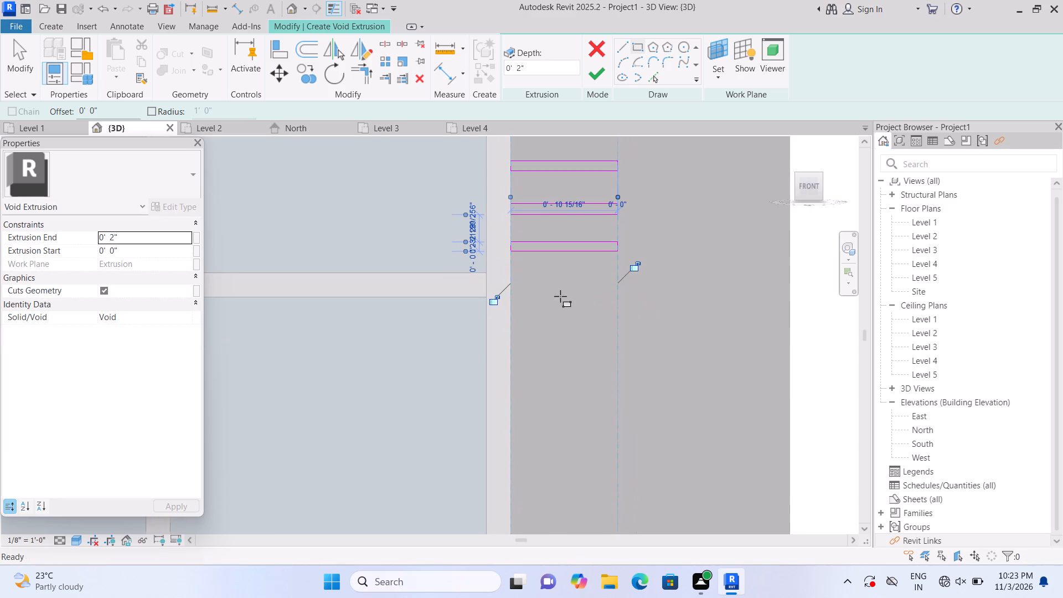
key(Escape)
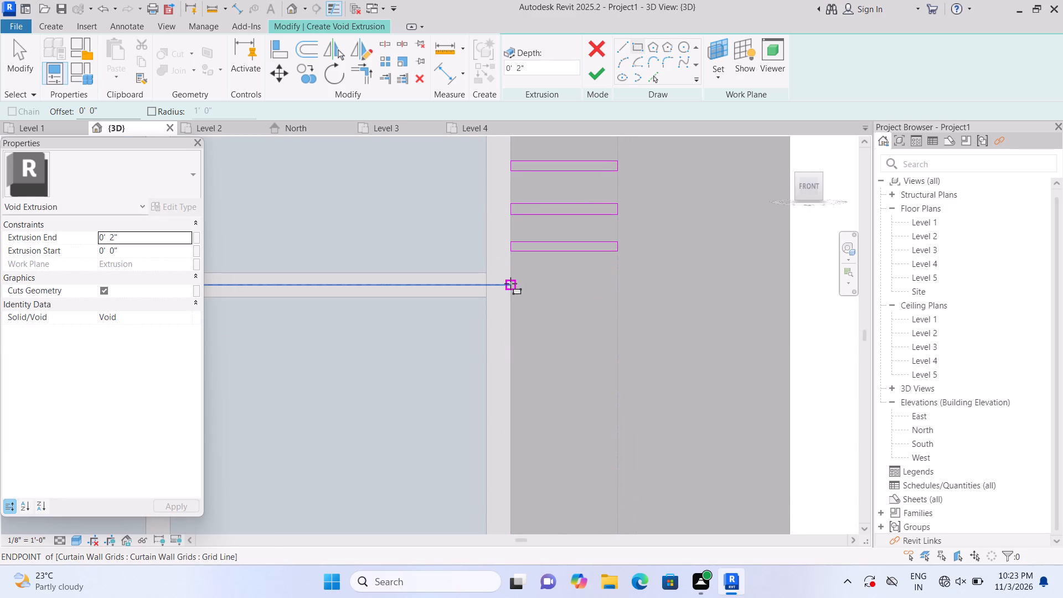
click(510, 283)
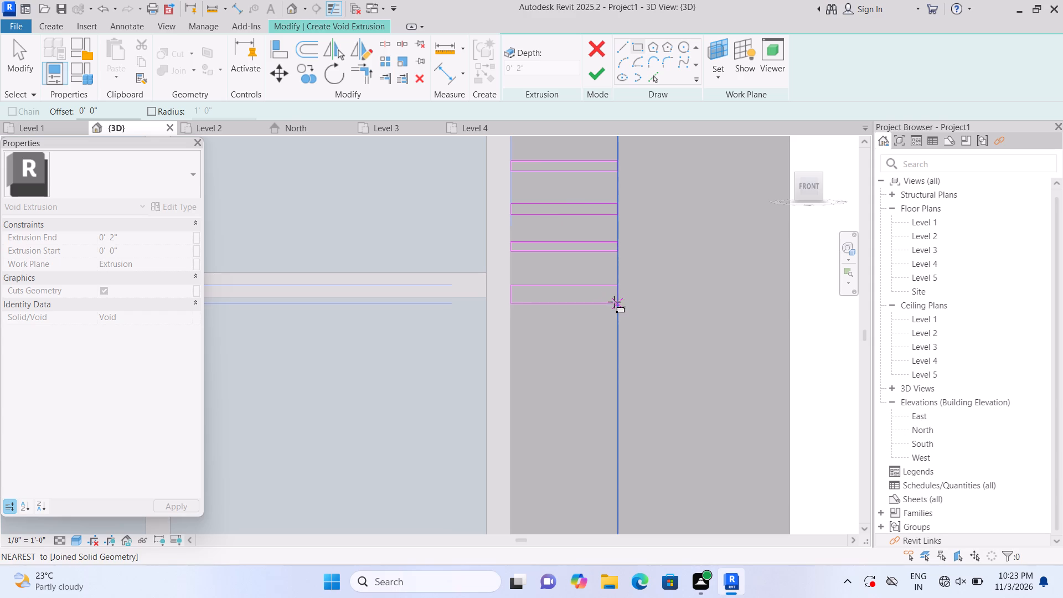
click(616, 295)
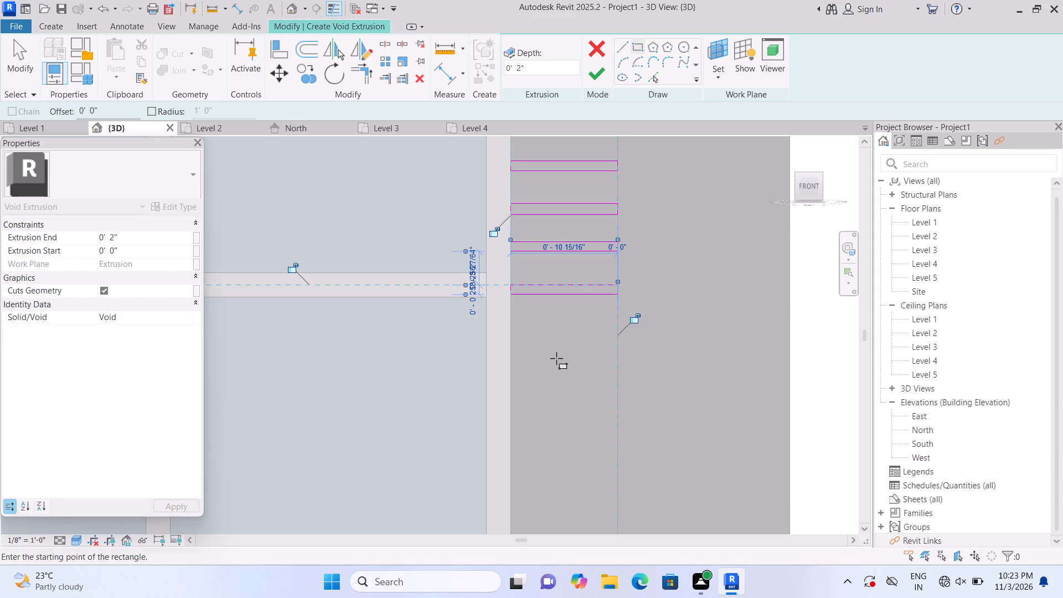
key(Escape)
middle_drag(557, 358, 549, 281)
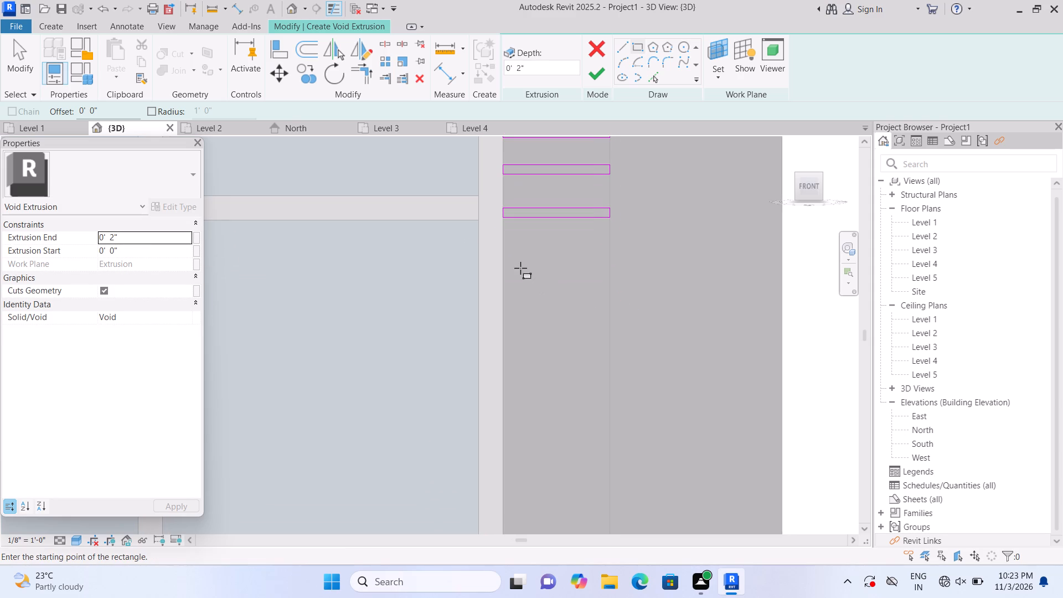
click(509, 244)
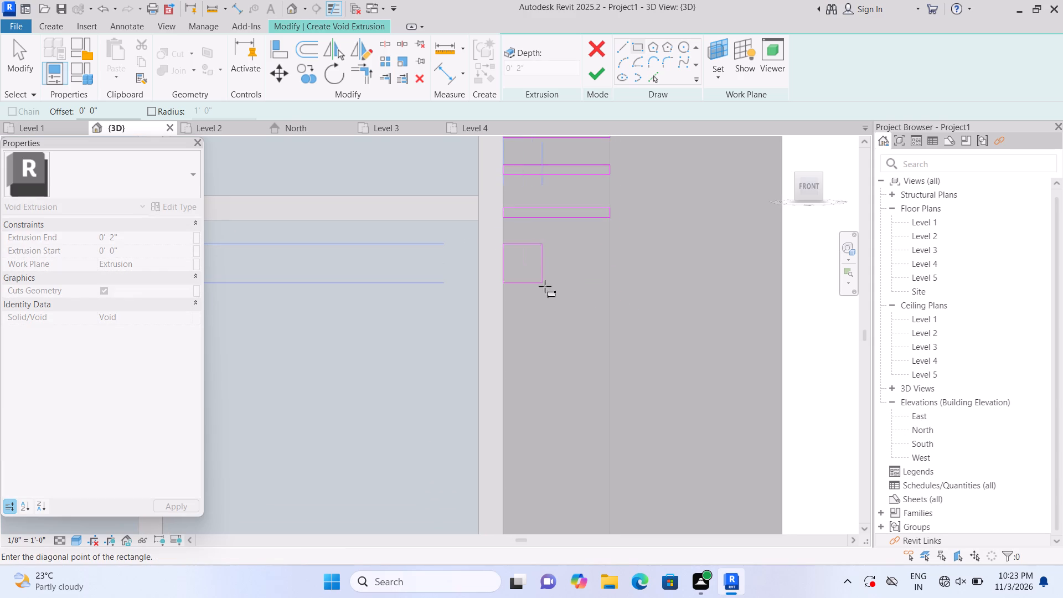
click(605, 255)
scroll(563, 312, down, 7)
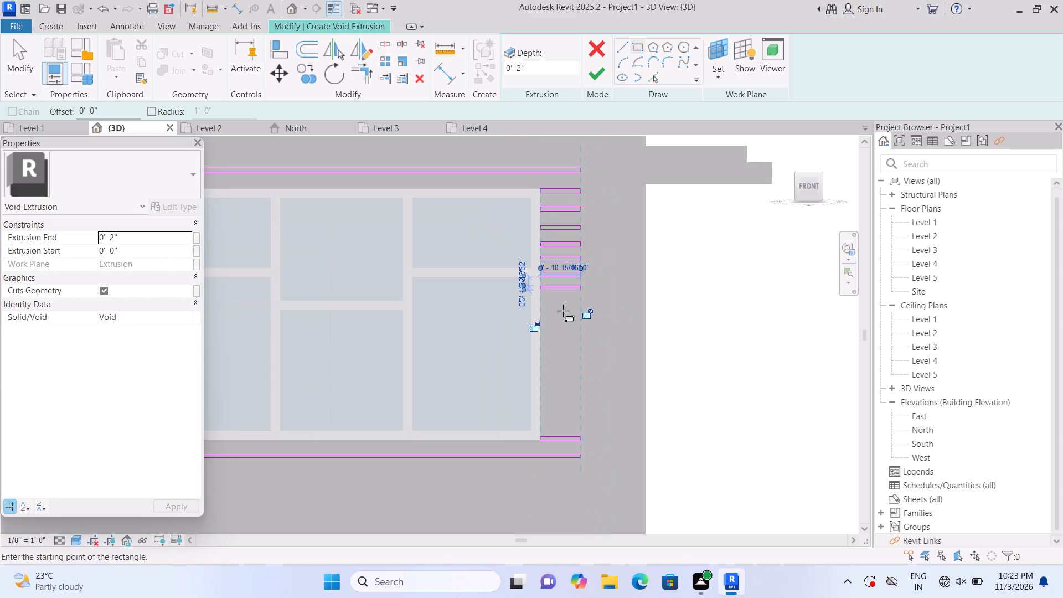
middle_drag(554, 339, 556, 285)
key(Escape)
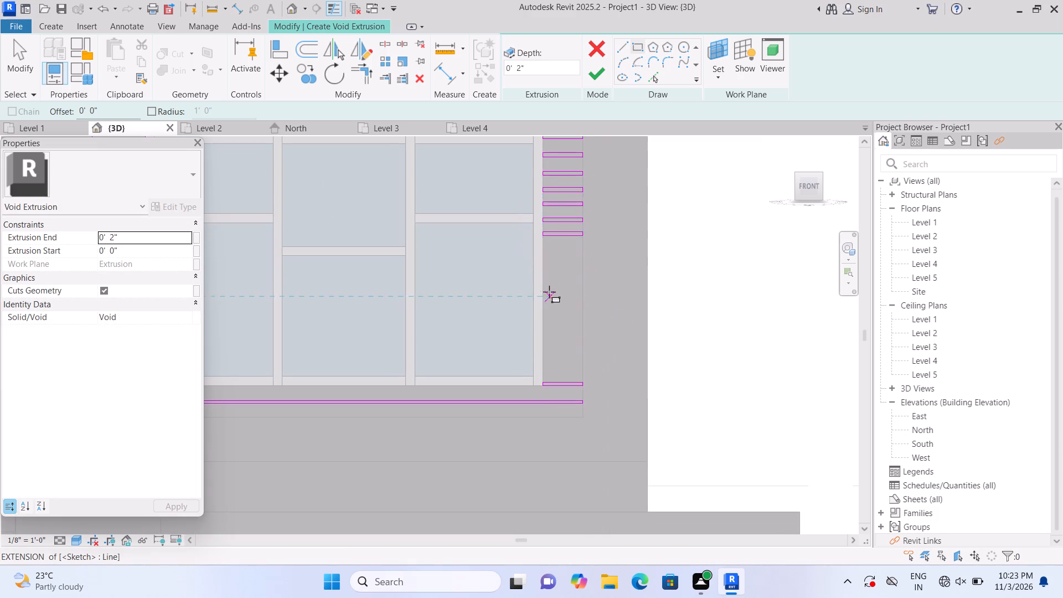
Sketch two thin rectangles about 11" wide across the frame's right leg, one level with the middle panes' horizontal mullion and one below it.
scroll(549, 291, up, 2)
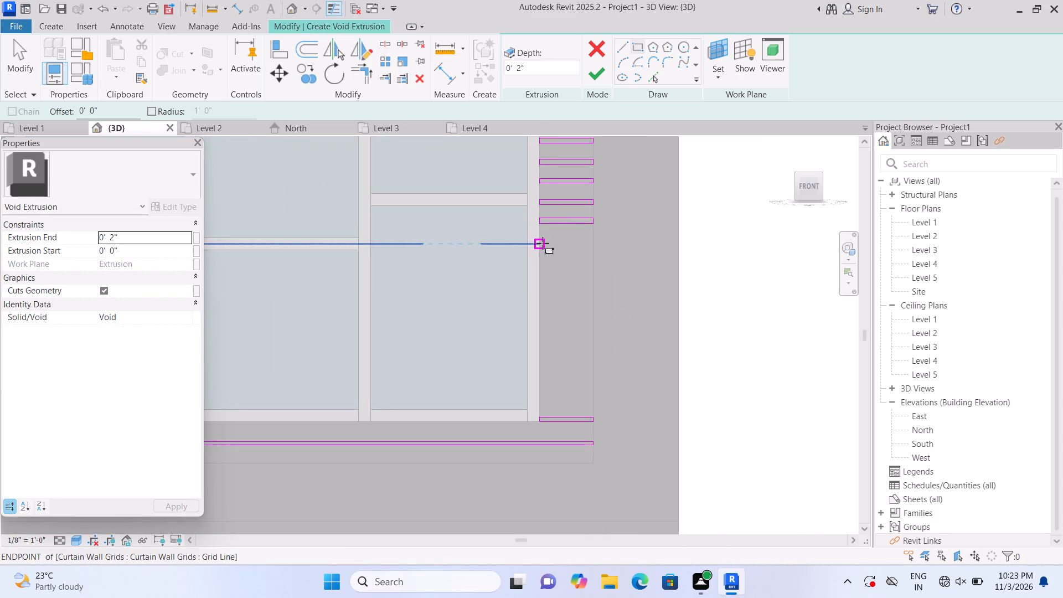
double_click(543, 243)
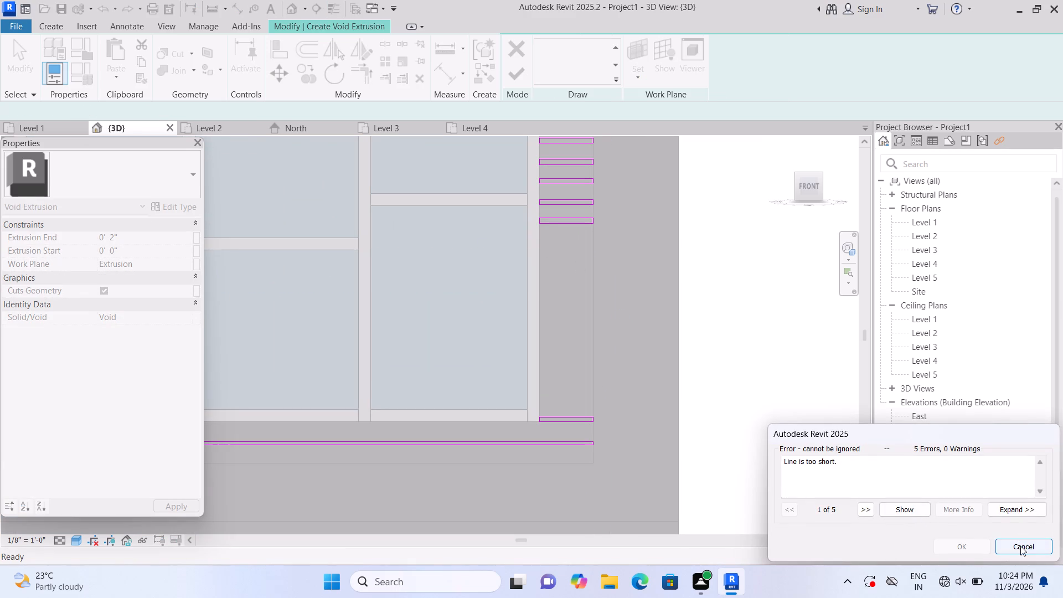
click(1020, 547)
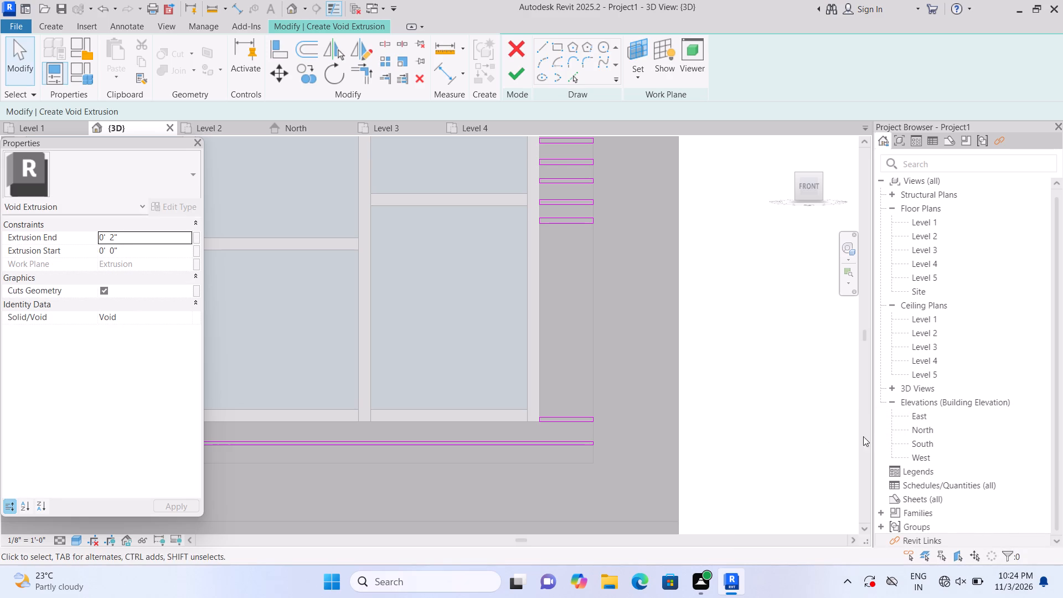
click(557, 49)
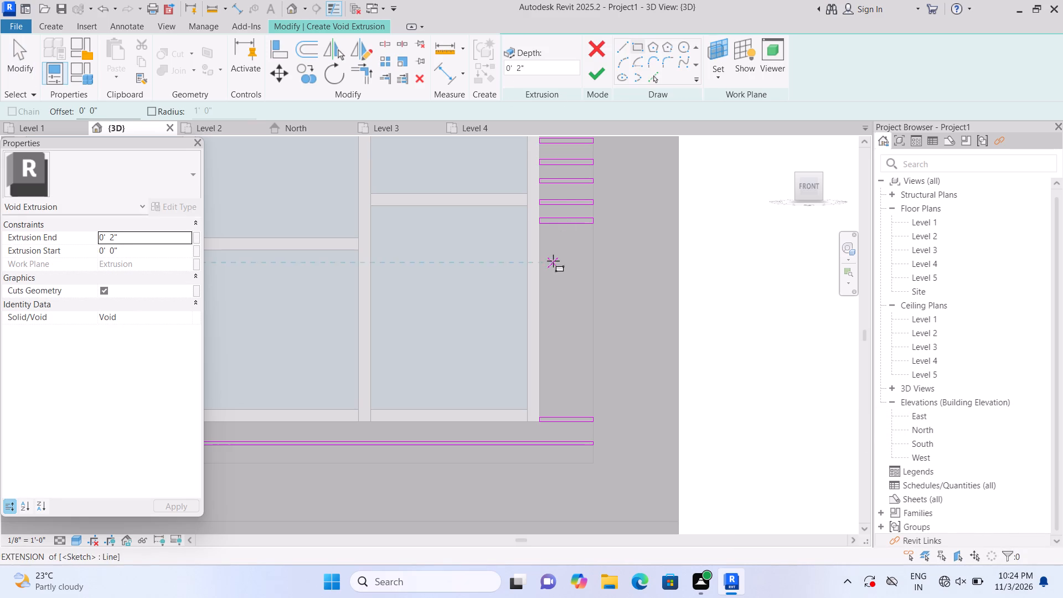
click(544, 245)
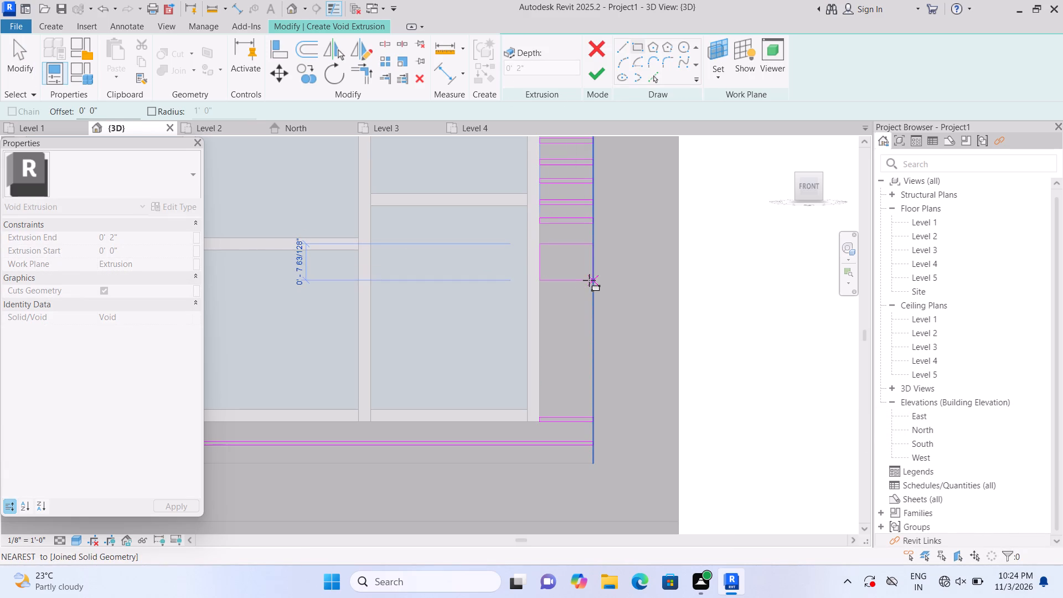
click(587, 254)
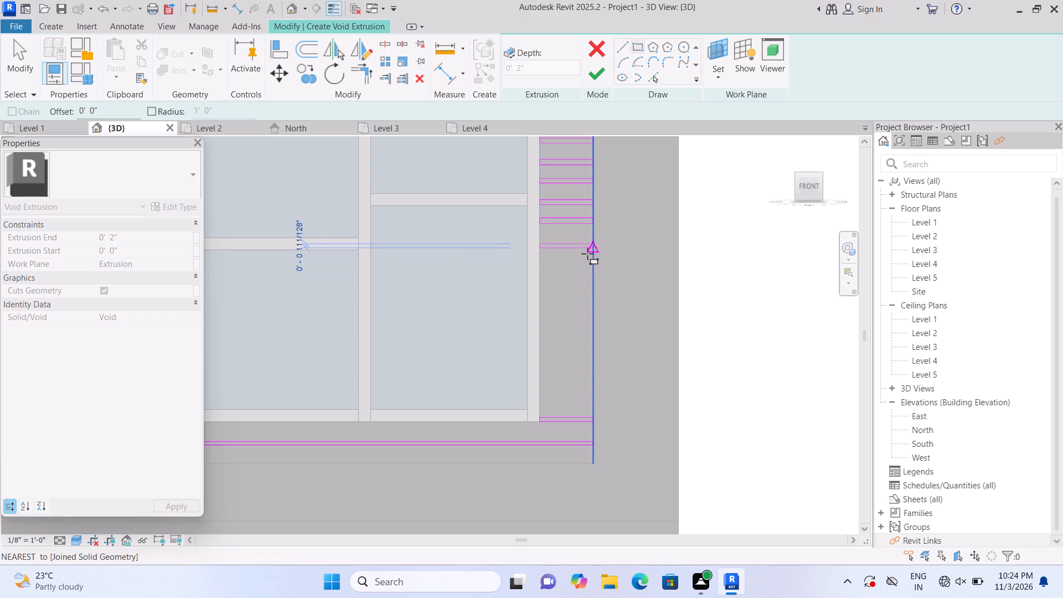
key(Escape)
middle_drag(570, 279, 564, 254)
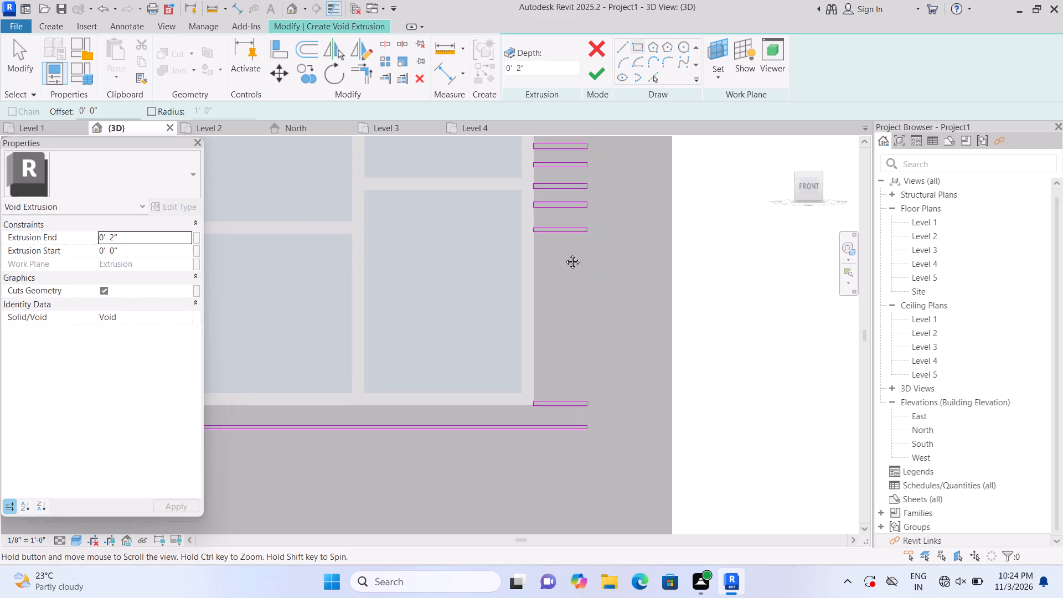
middle_drag(564, 254, 564, 226)
double_click(539, 220)
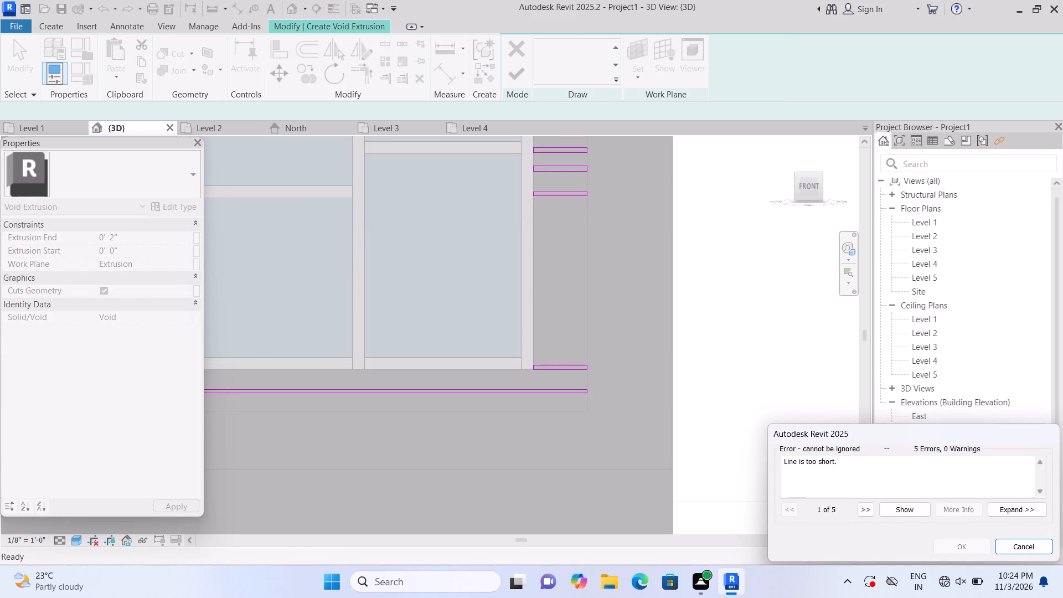
click(1005, 548)
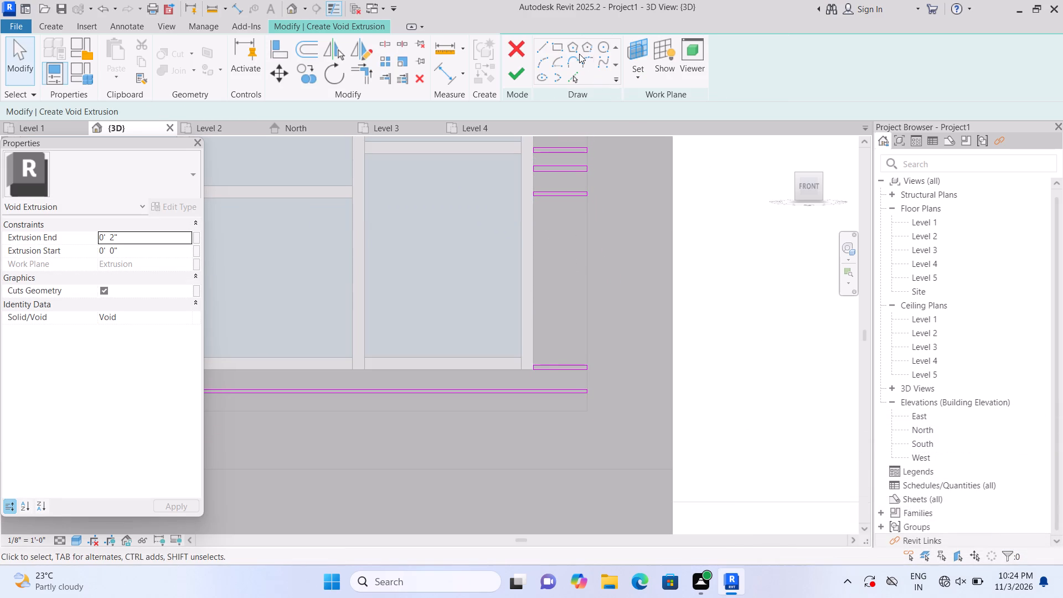
double_click(560, 52)
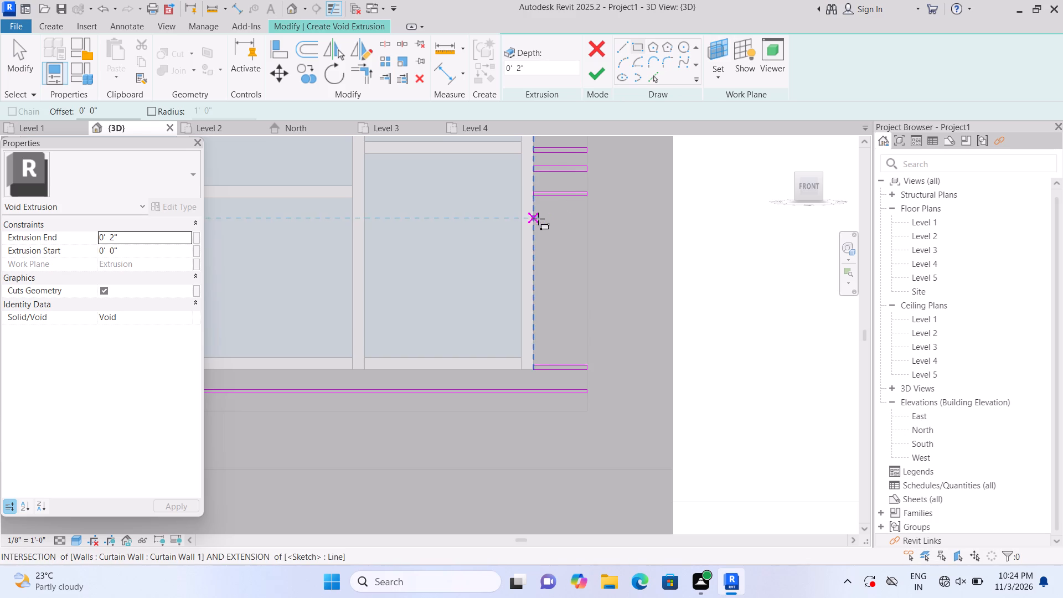
click(538, 218)
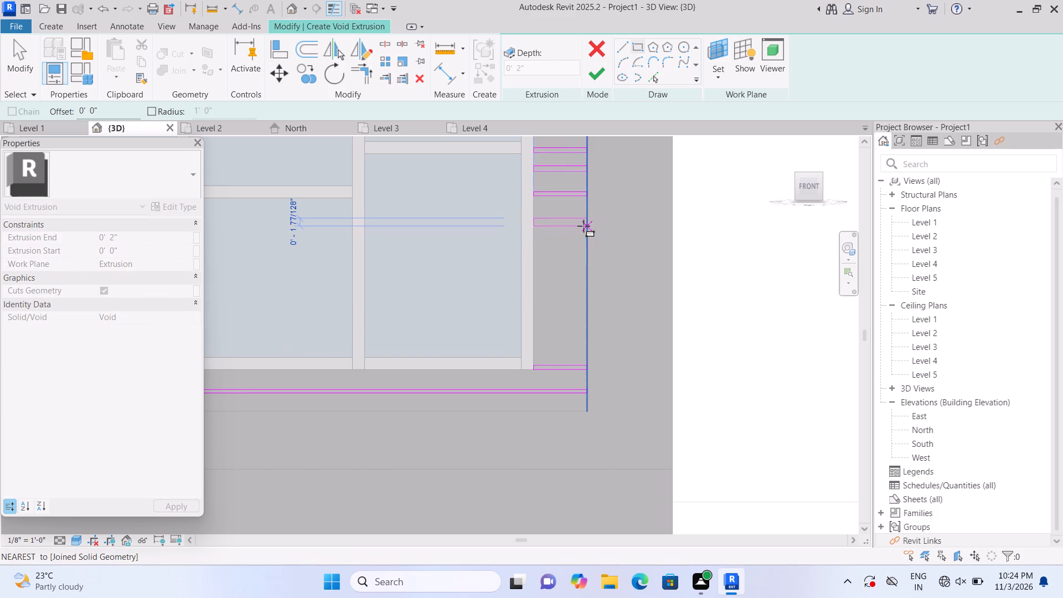
double_click(584, 225)
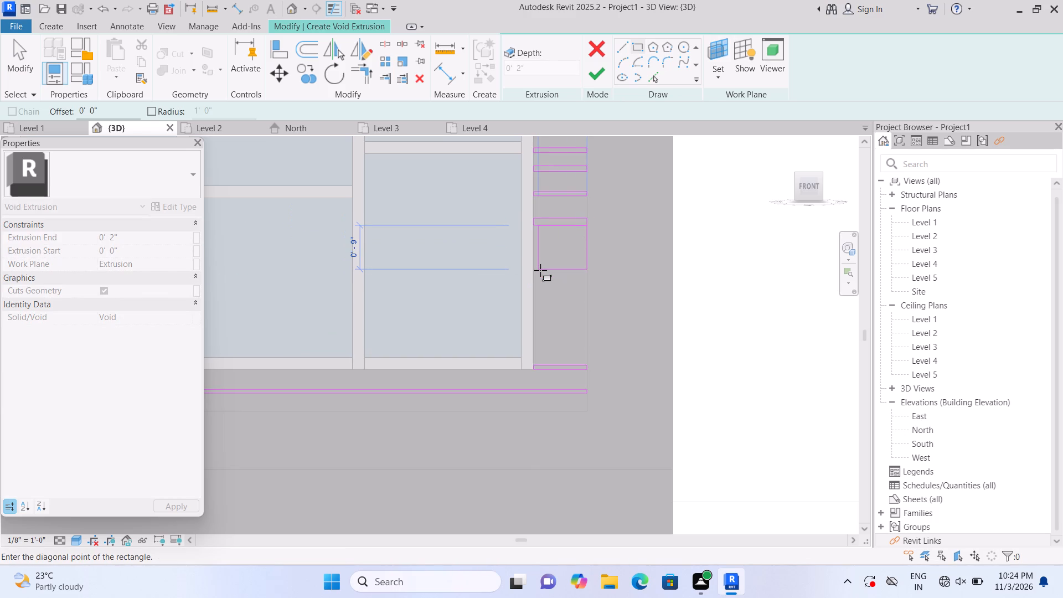
key(Escape)
Sketch two more thin rectangles about 11" wide across the frame's right leg, continuing the groove spacing downward.
middle_drag(541, 268, 539, 208)
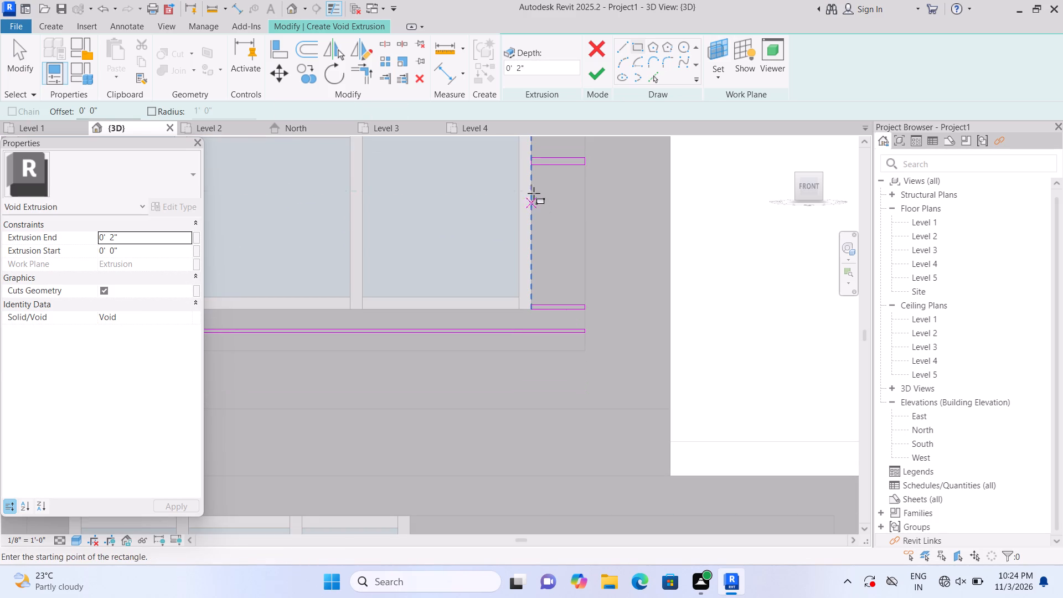
click(531, 186)
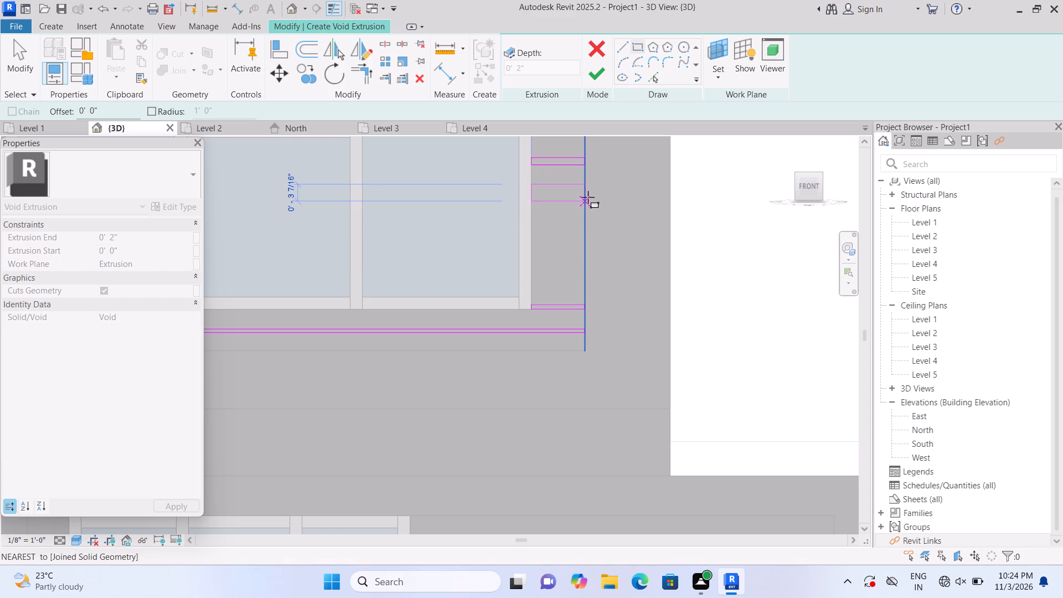
click(588, 193)
scroll(572, 223, up, 1)
middle_drag(572, 224, 563, 192)
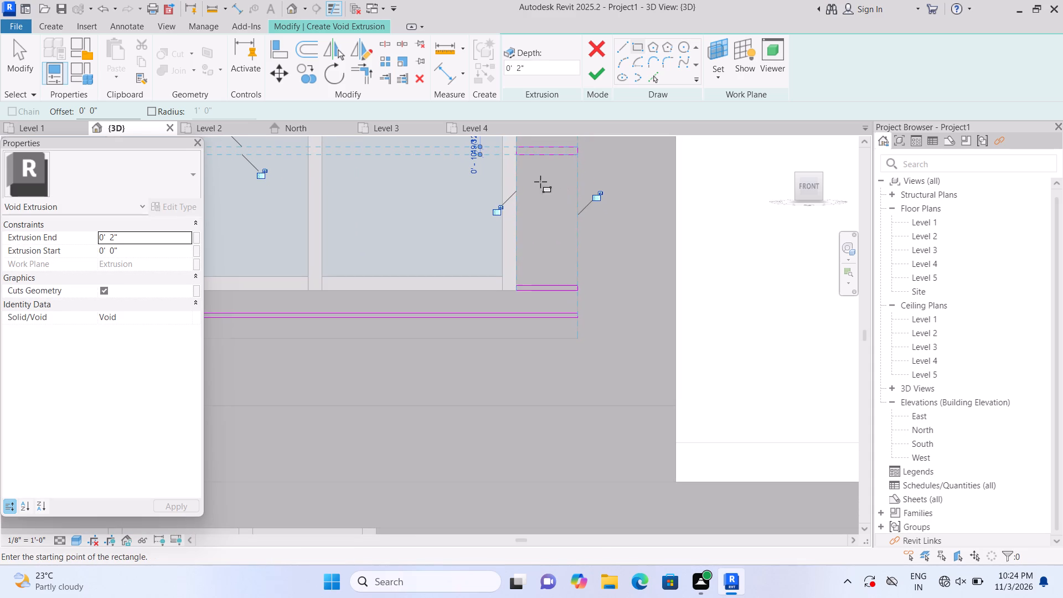
click(520, 178)
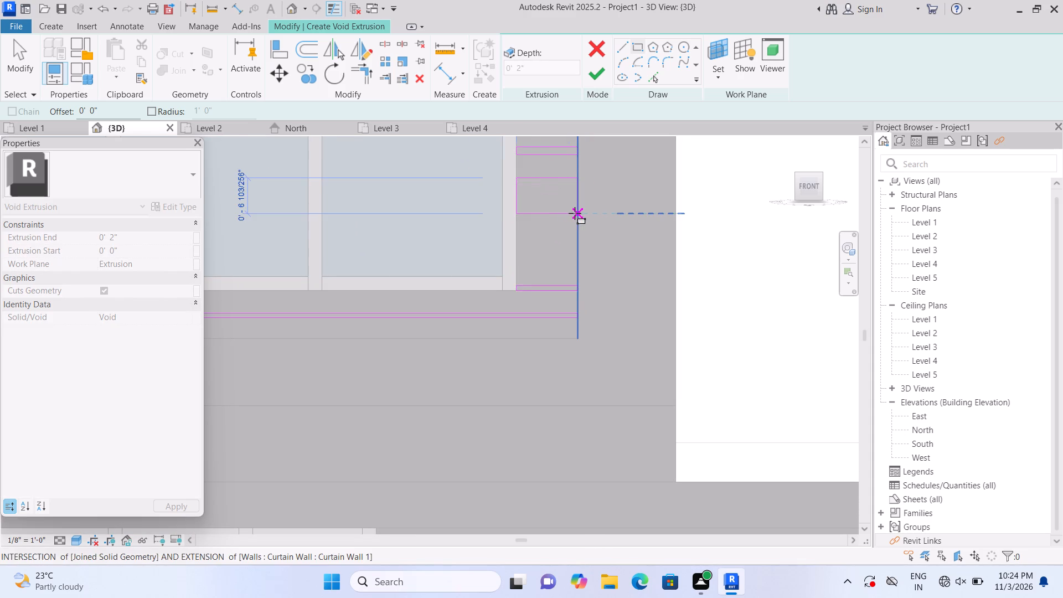
click(576, 186)
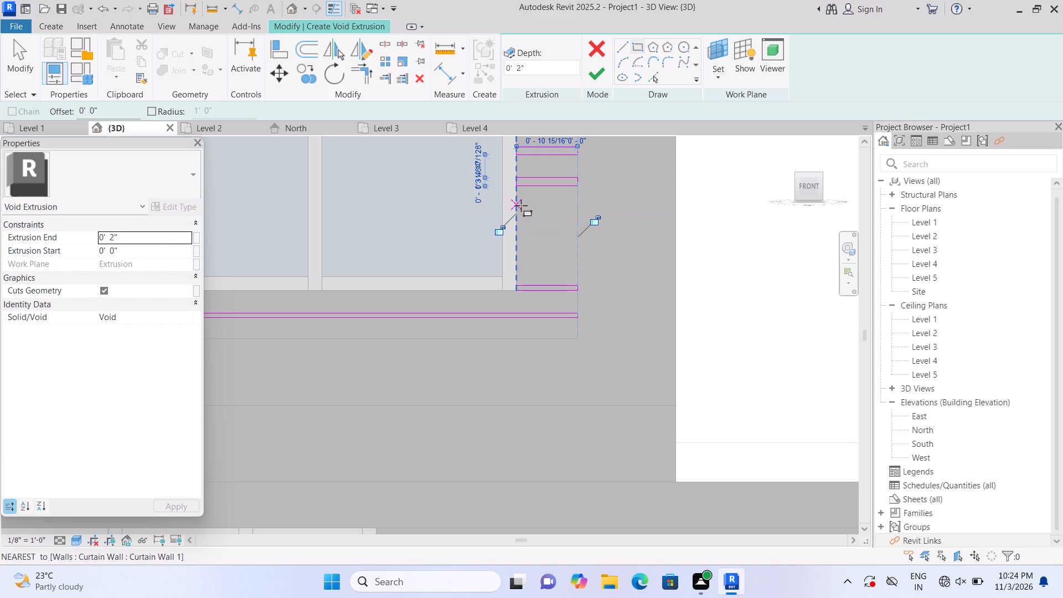
Sketch two thin rectangles about 11" wide across the right leg, filling the remaining gap above the groove at the window's bottom edge.
double_click(521, 207)
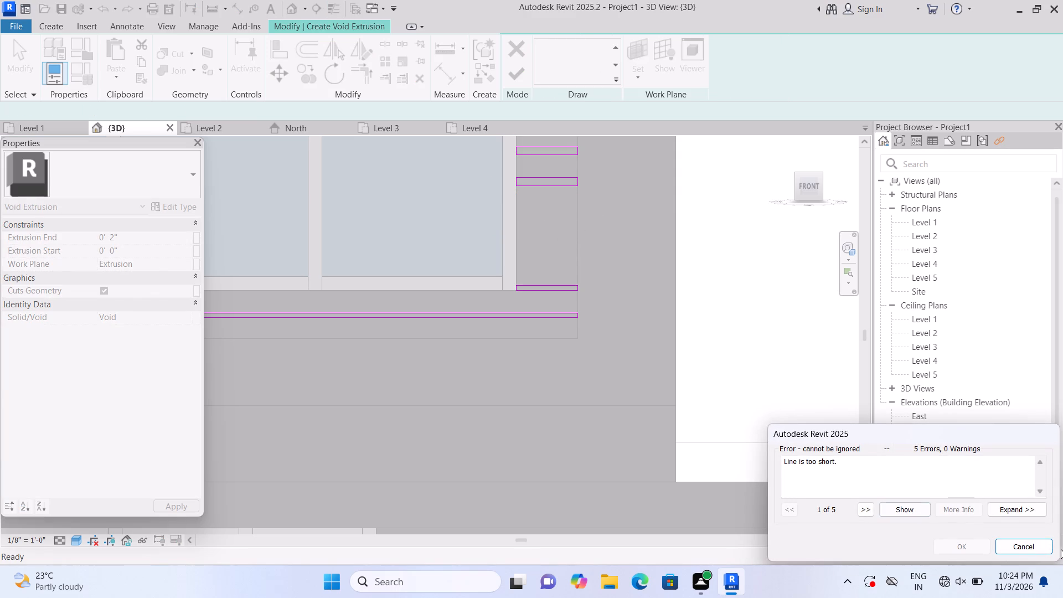
click(1029, 549)
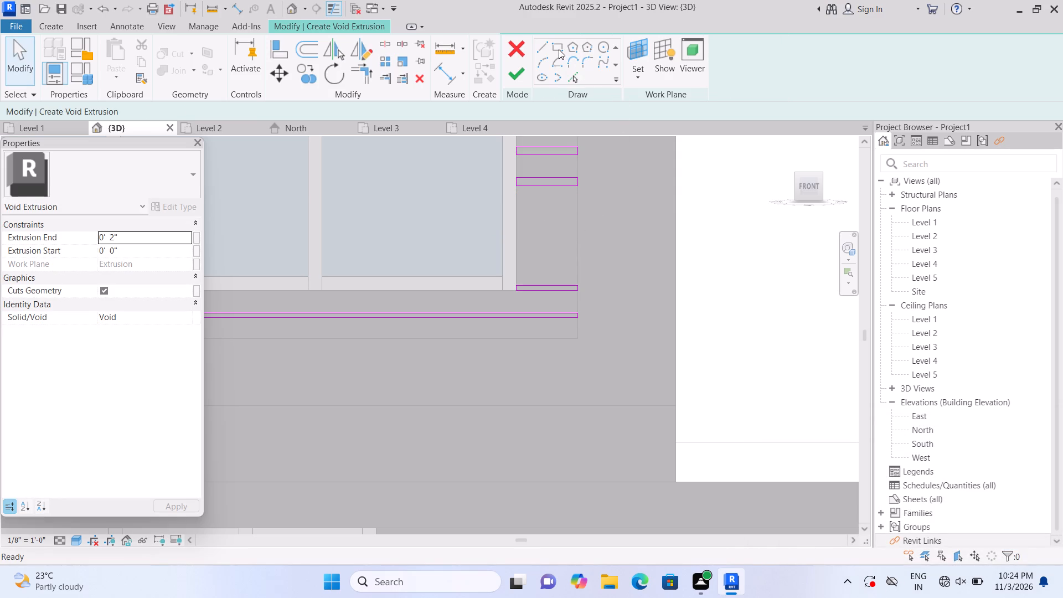
click(559, 49)
click(519, 212)
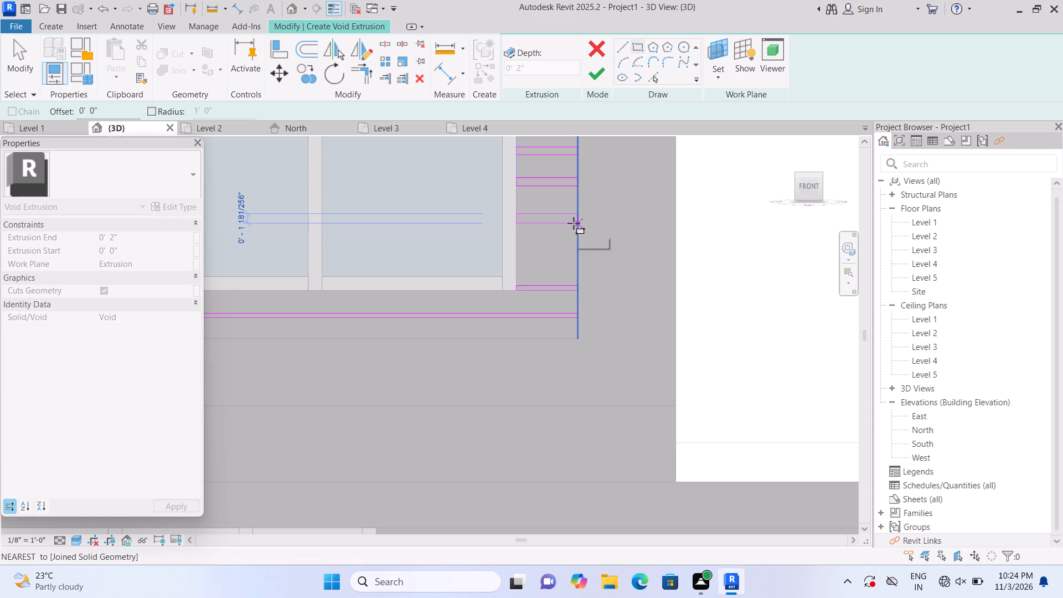
click(574, 222)
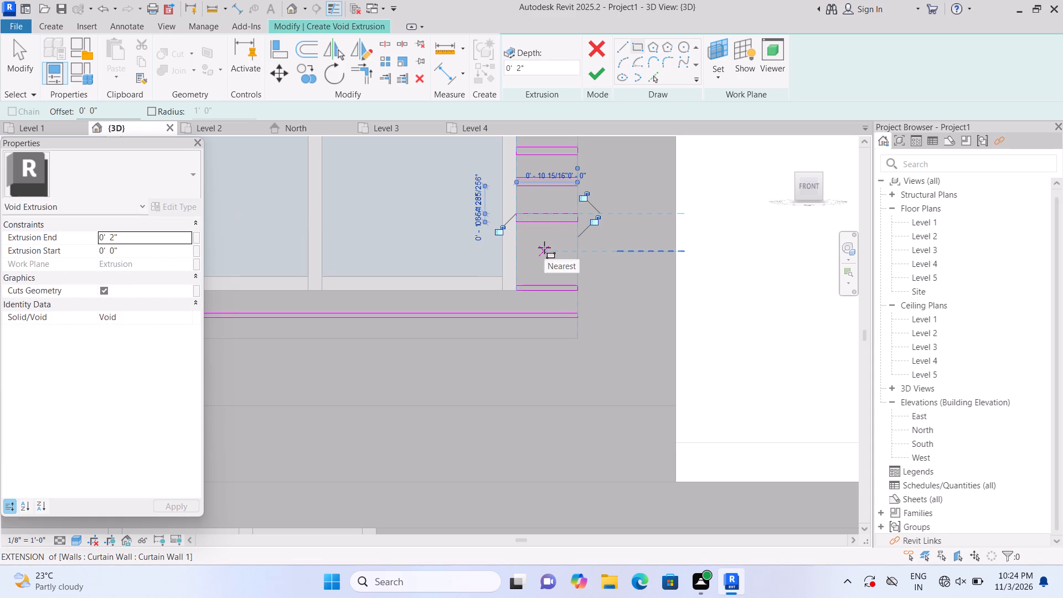
key(Escape)
click(520, 245)
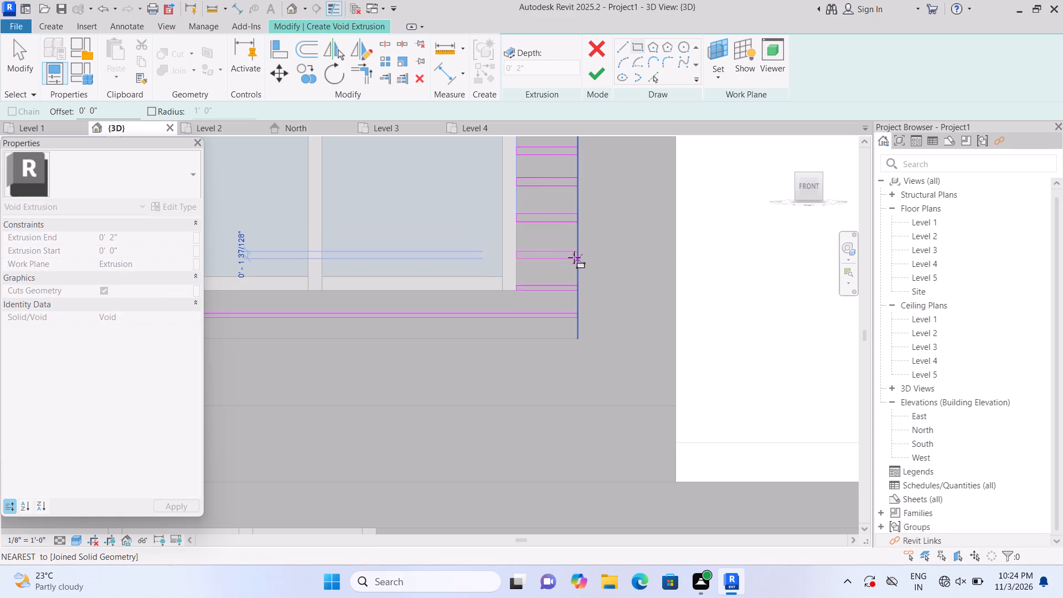
scroll(574, 257, up, 7)
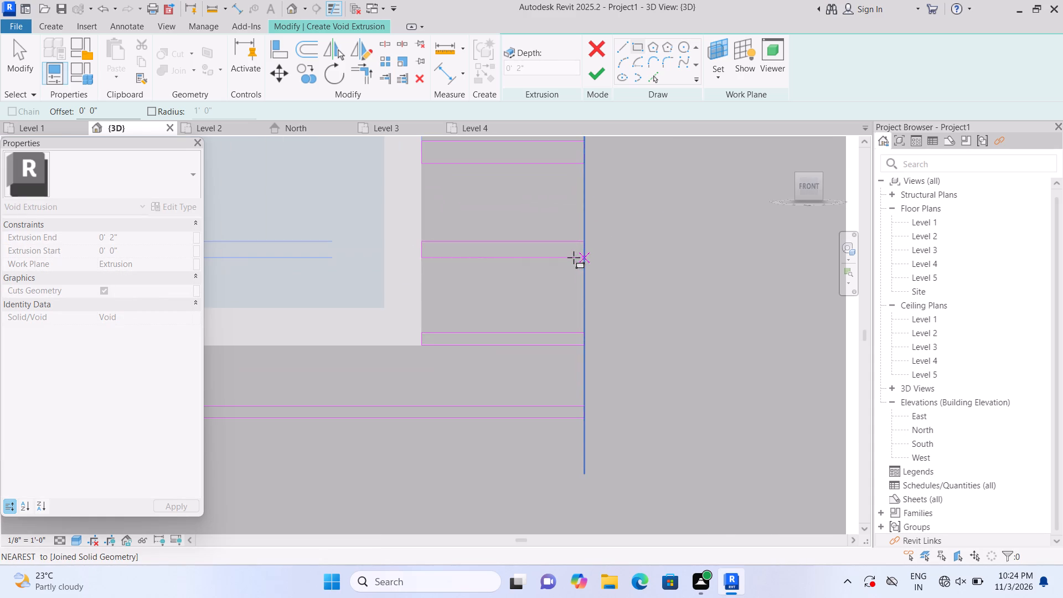
click(582, 256)
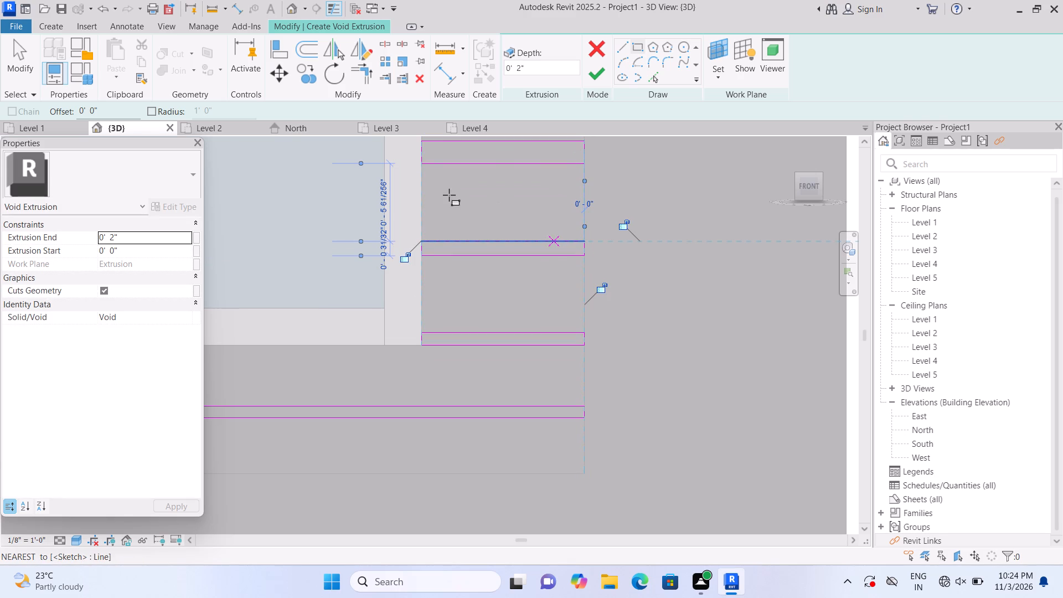
Sketch two thin rectangles about 11" wide in the remaining gaps near the right leg's lower end and finish the void sketch.
click(427, 200)
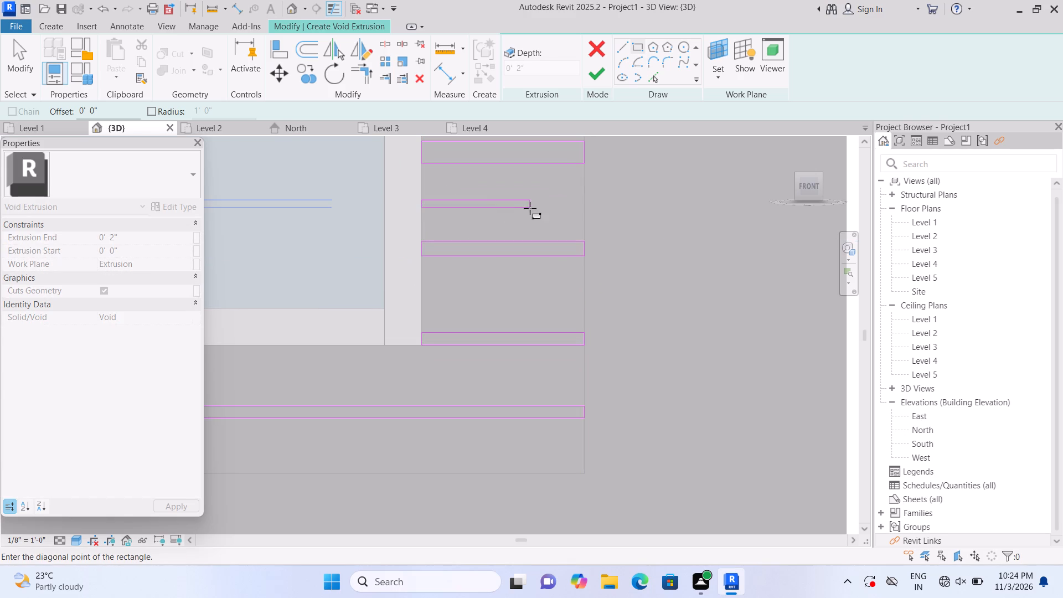
click(584, 208)
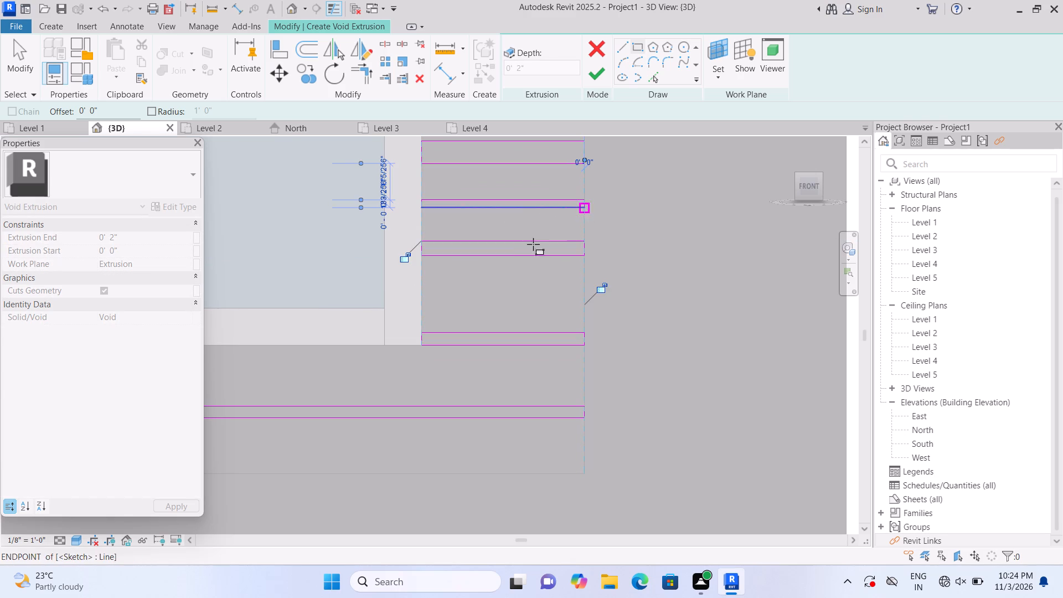
click(419, 289)
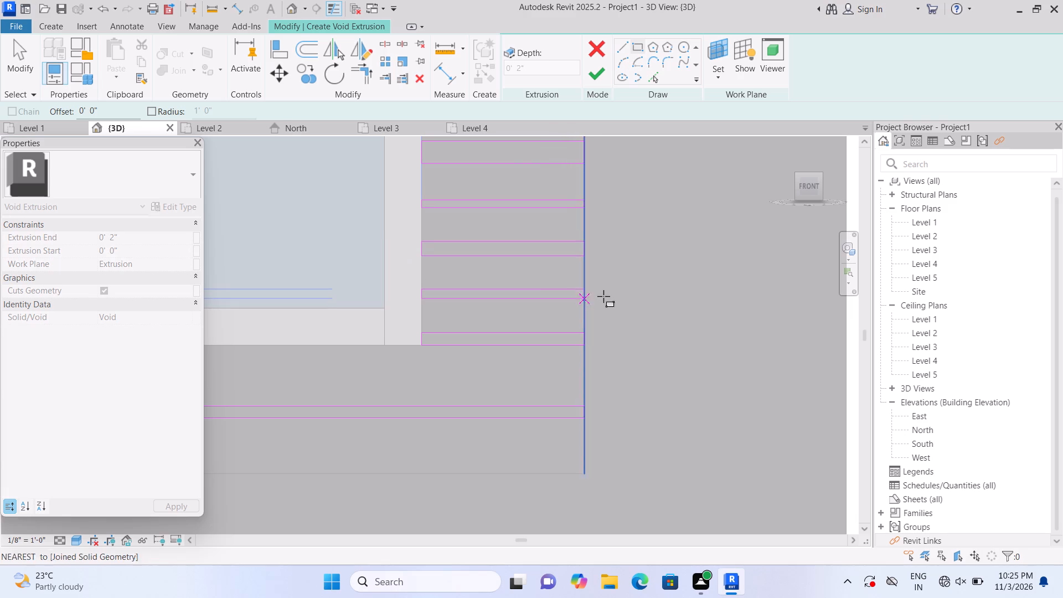
click(583, 298)
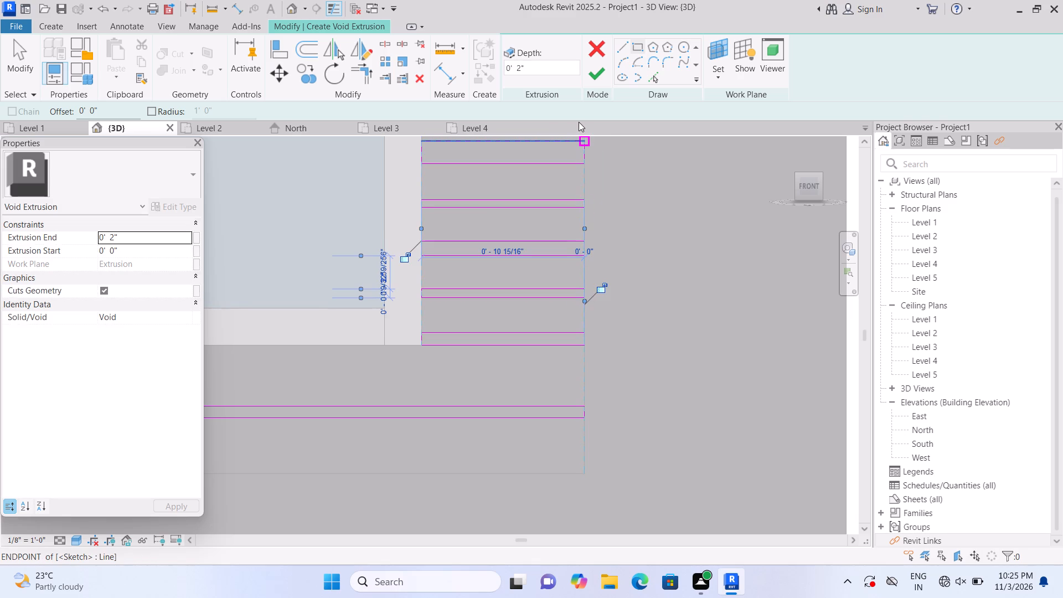
click(594, 79)
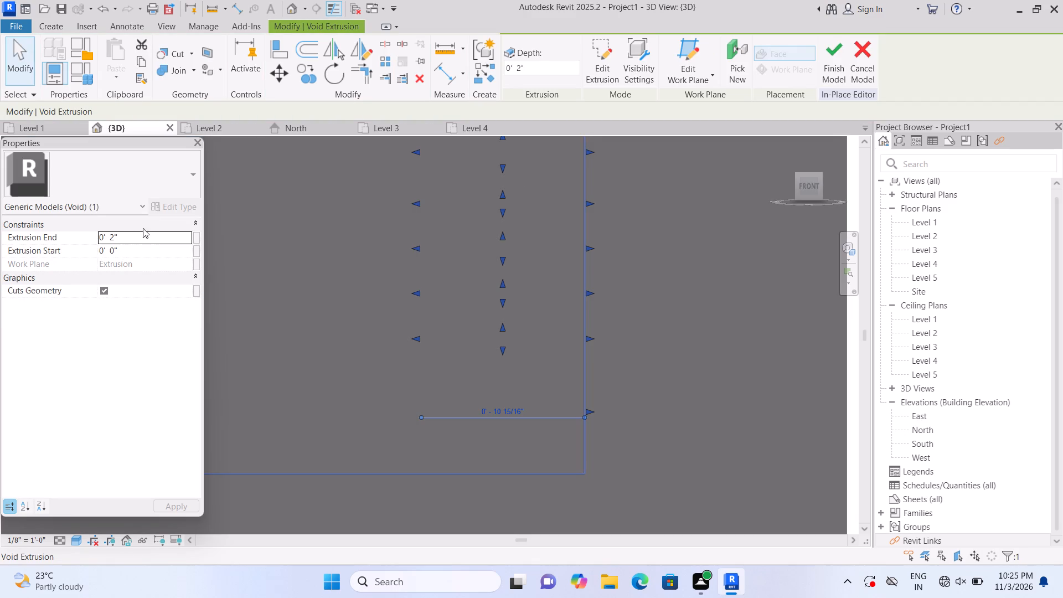
Set the groove void's extrusion end to 1" and deselect it.
click(148, 238)
key(BackSpace)
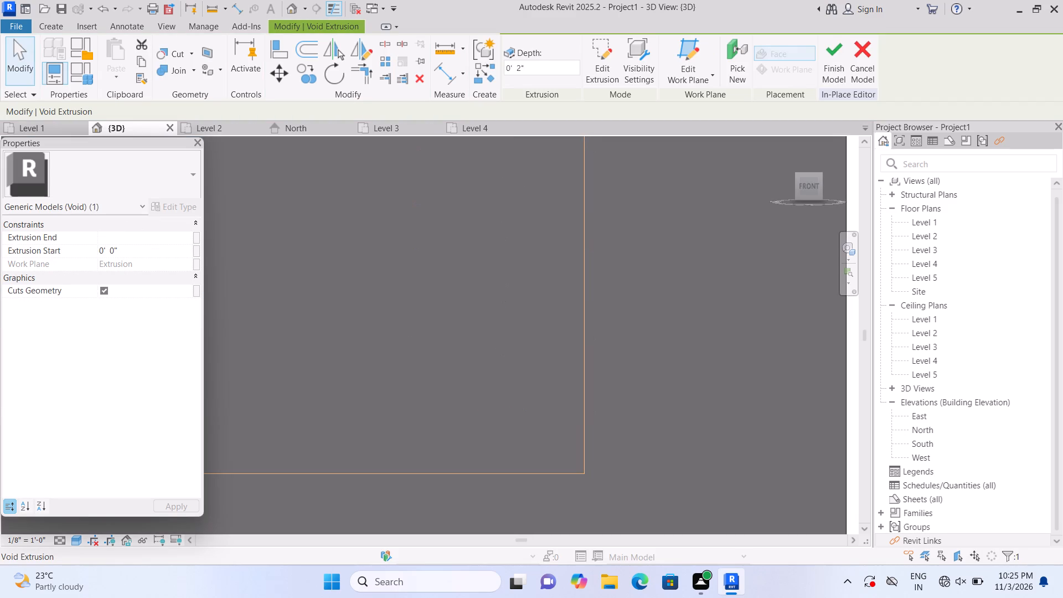
text(1")
key(Return)
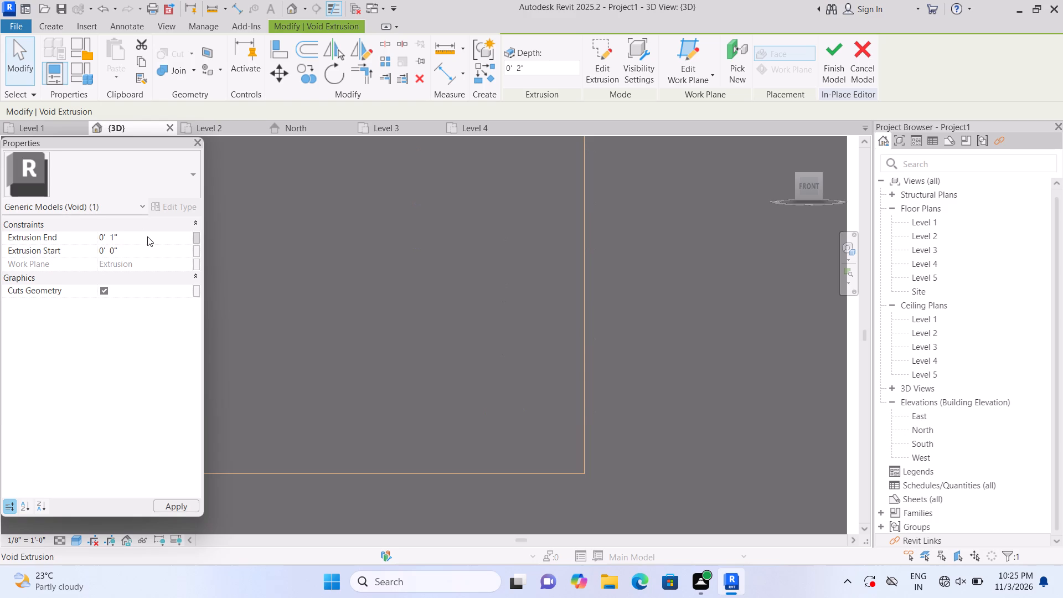
scroll(537, 364, down, 11)
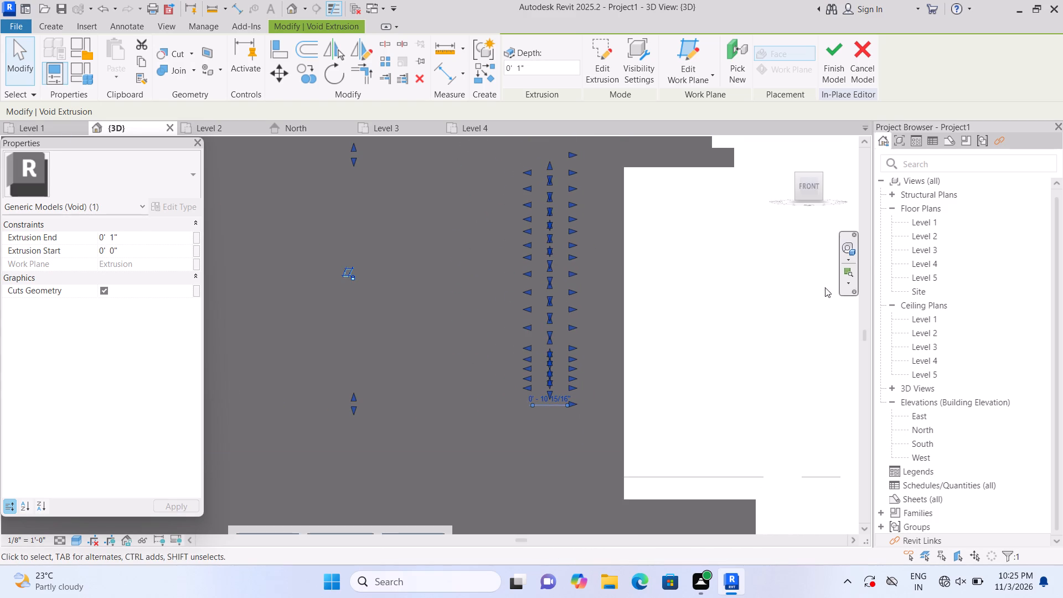
click(774, 323)
scroll(774, 323, down, 3)
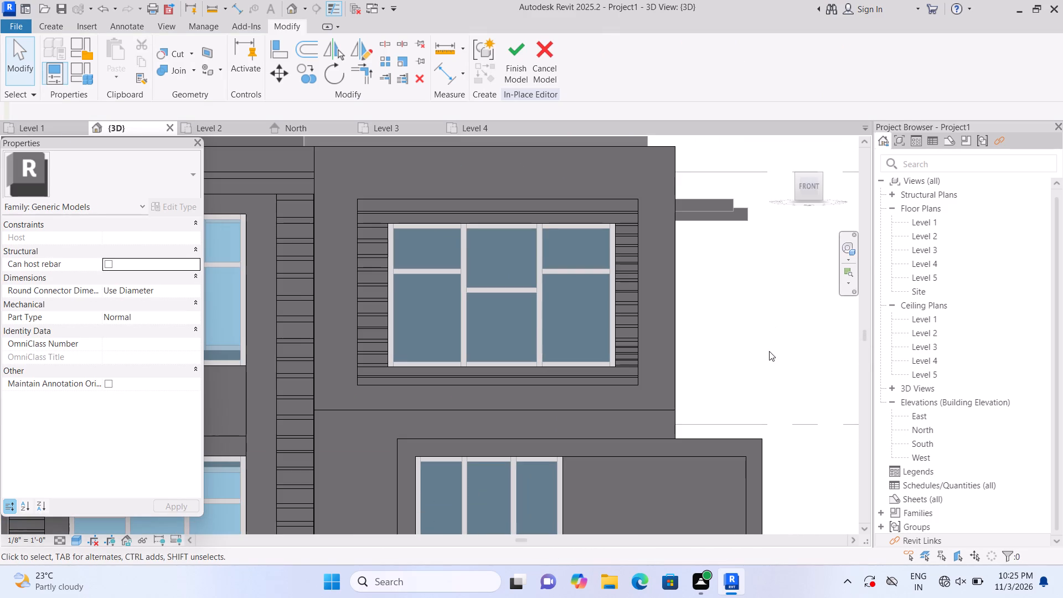
Start another void extrusion with the window frame's front face as work plane, ready to sketch rectangles.
click(53, 27)
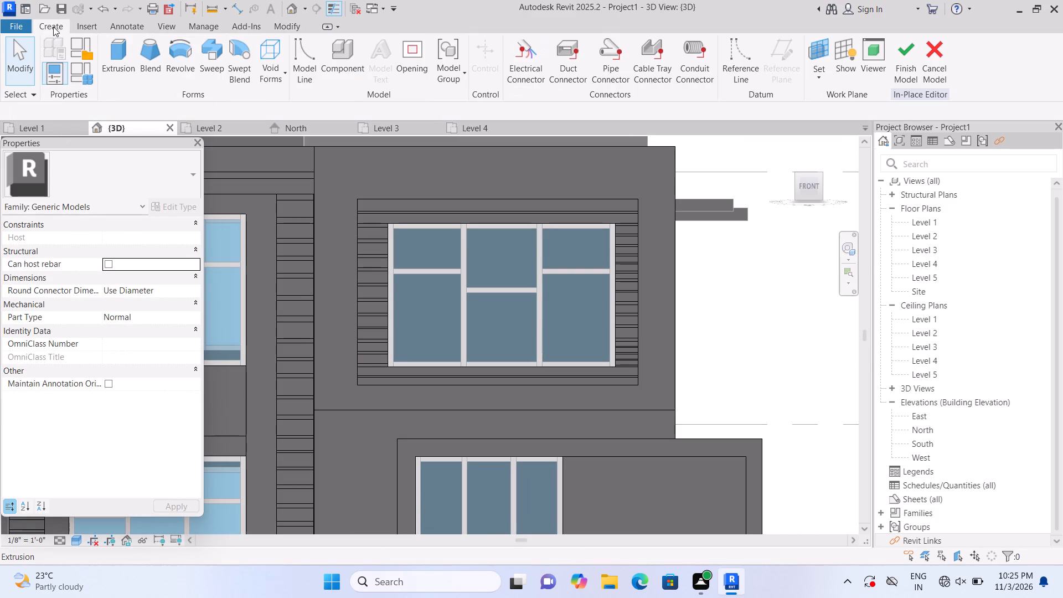
click(286, 71)
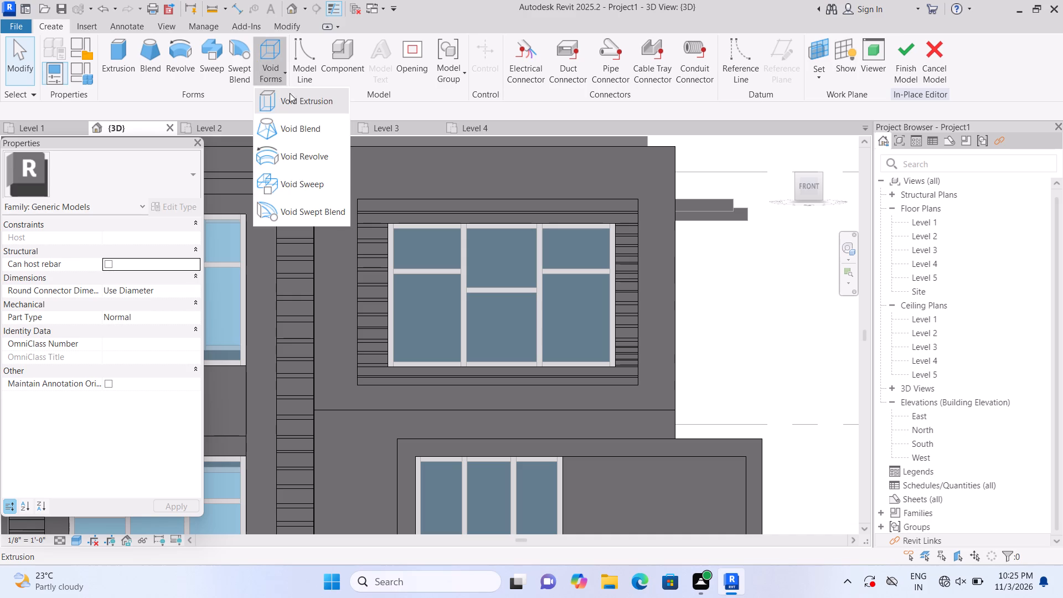
click(291, 93)
click(711, 77)
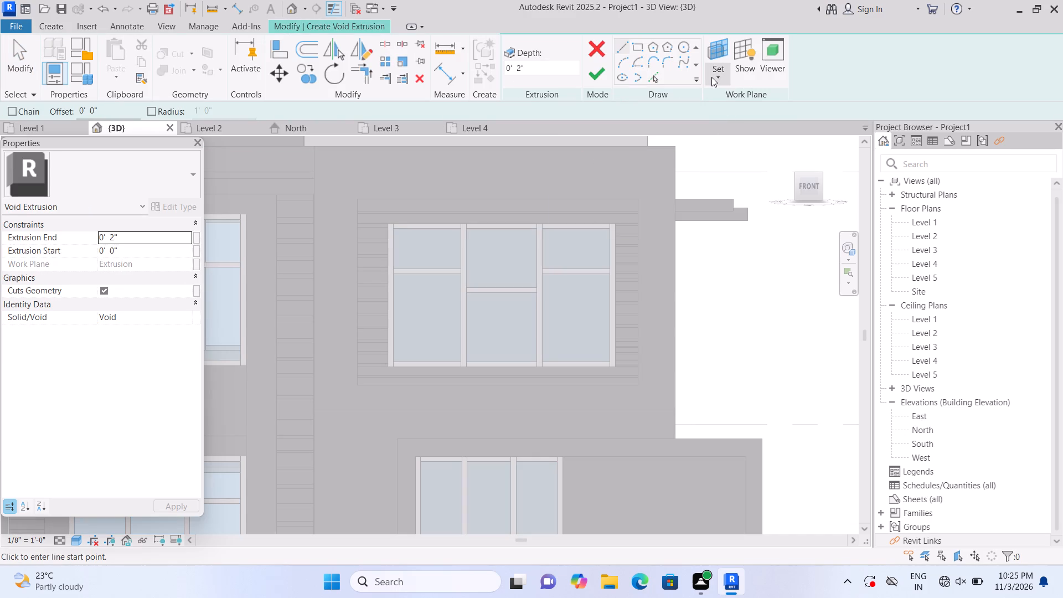
click(734, 129)
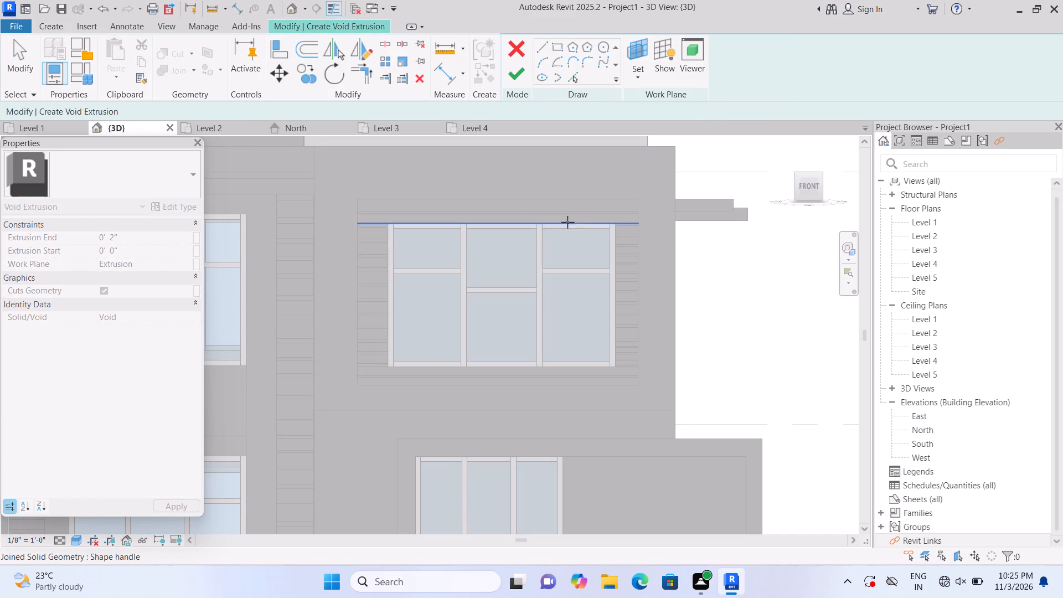
double_click(555, 225)
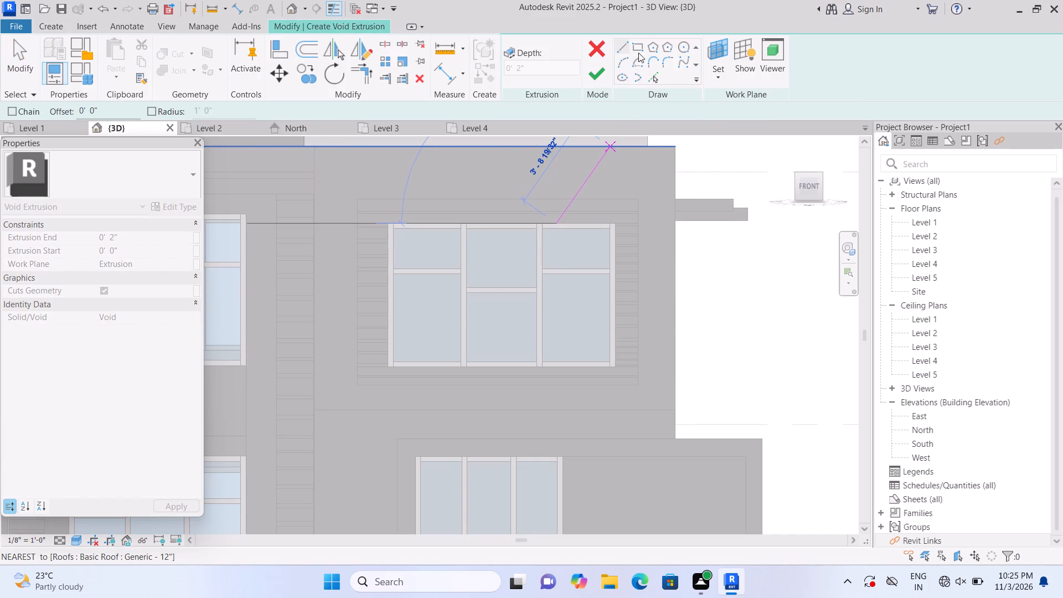
click(638, 46)
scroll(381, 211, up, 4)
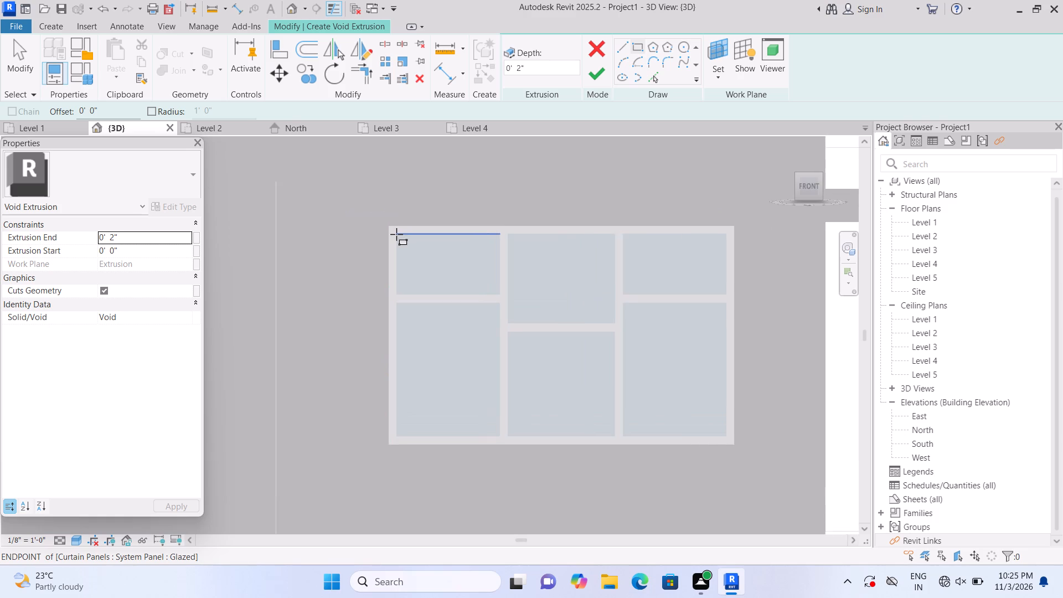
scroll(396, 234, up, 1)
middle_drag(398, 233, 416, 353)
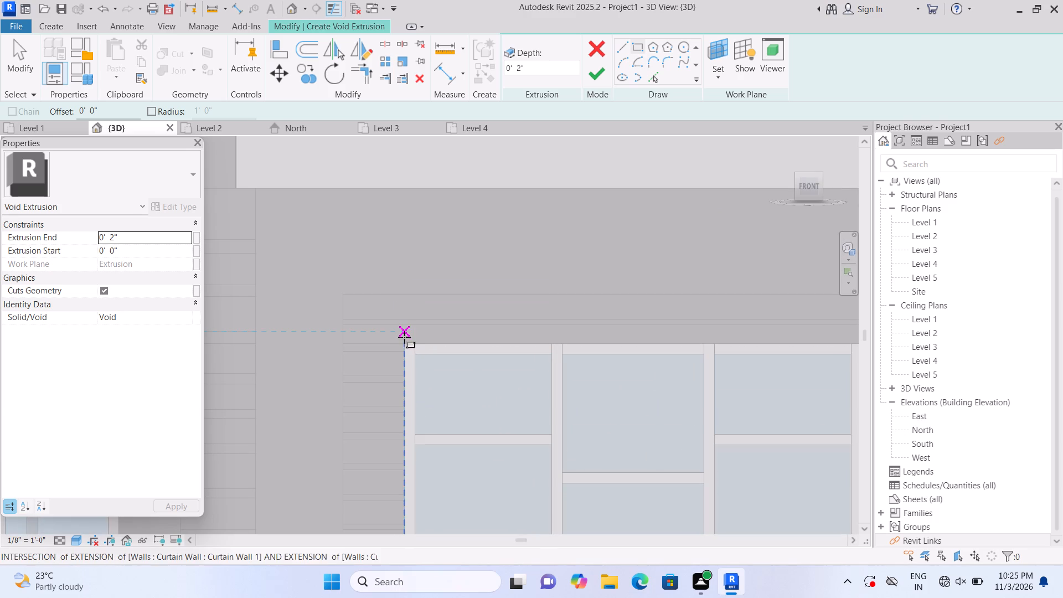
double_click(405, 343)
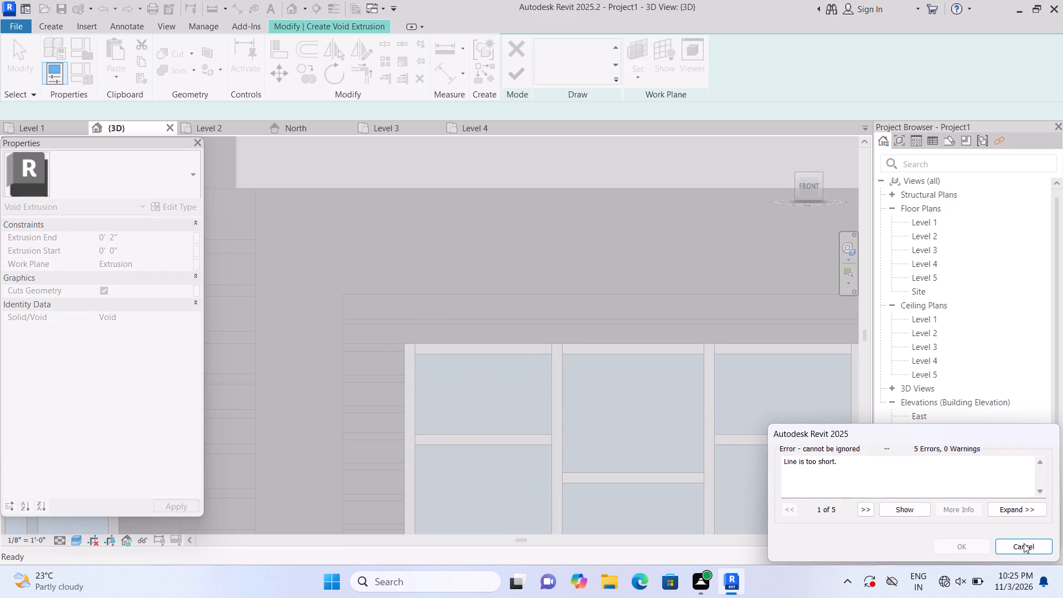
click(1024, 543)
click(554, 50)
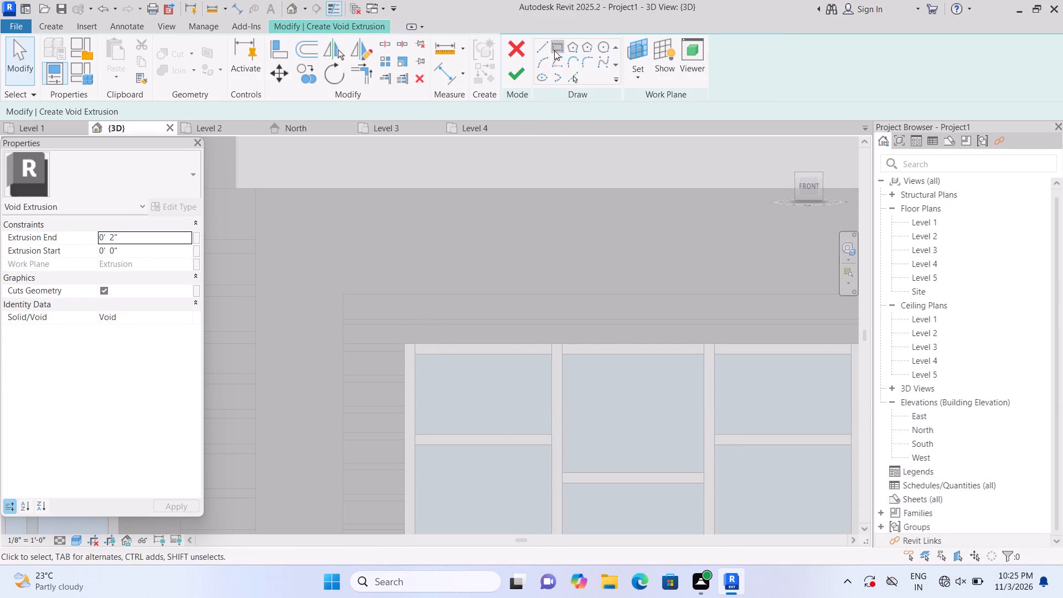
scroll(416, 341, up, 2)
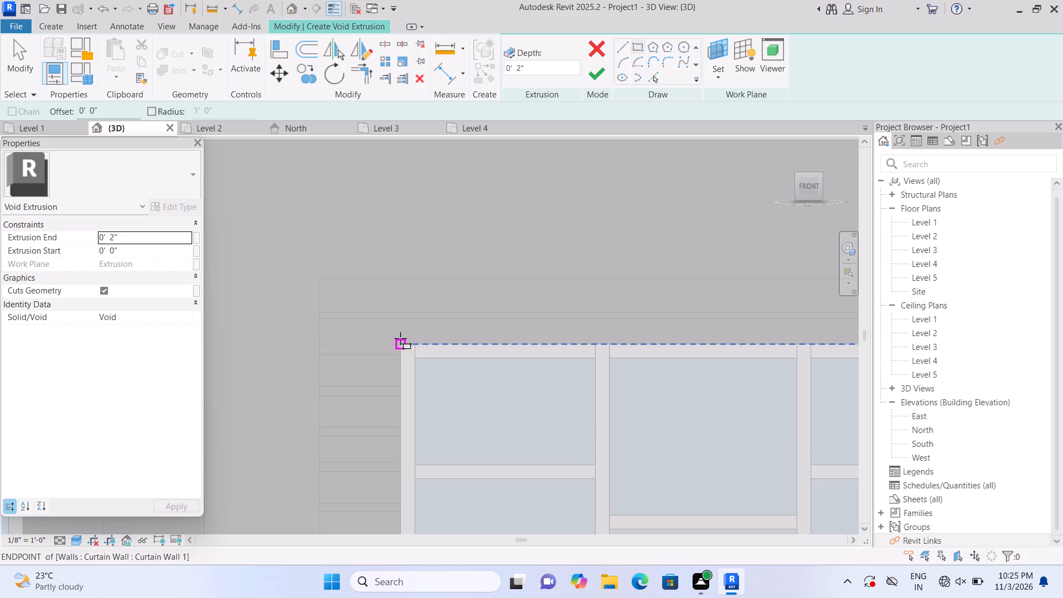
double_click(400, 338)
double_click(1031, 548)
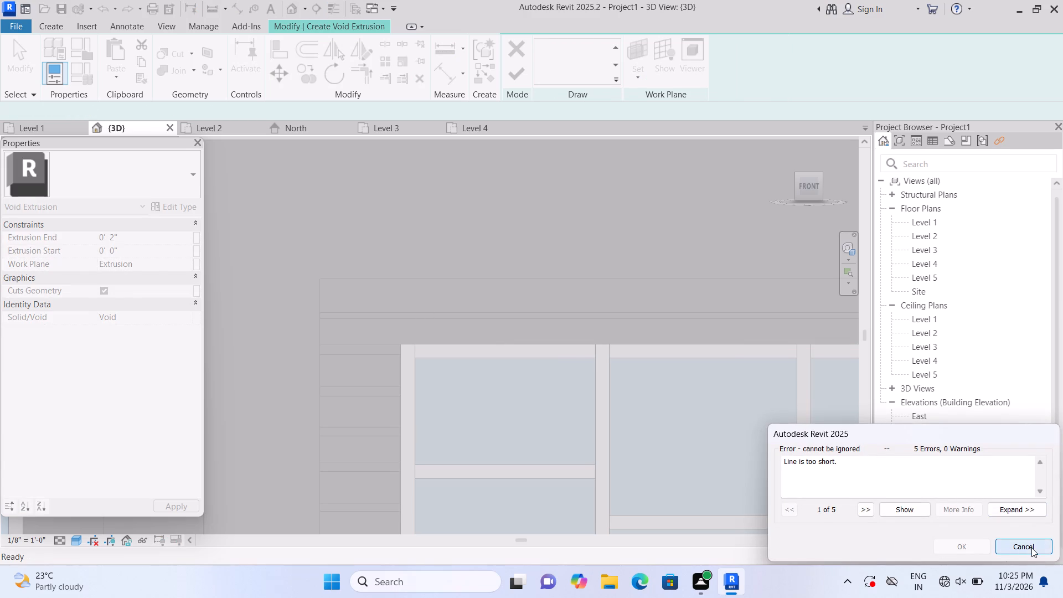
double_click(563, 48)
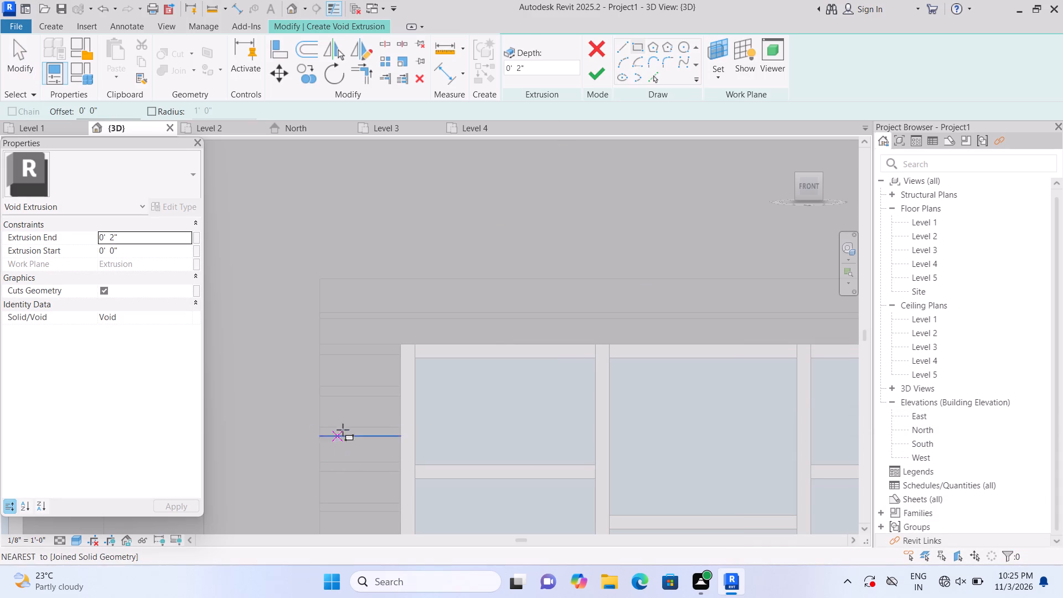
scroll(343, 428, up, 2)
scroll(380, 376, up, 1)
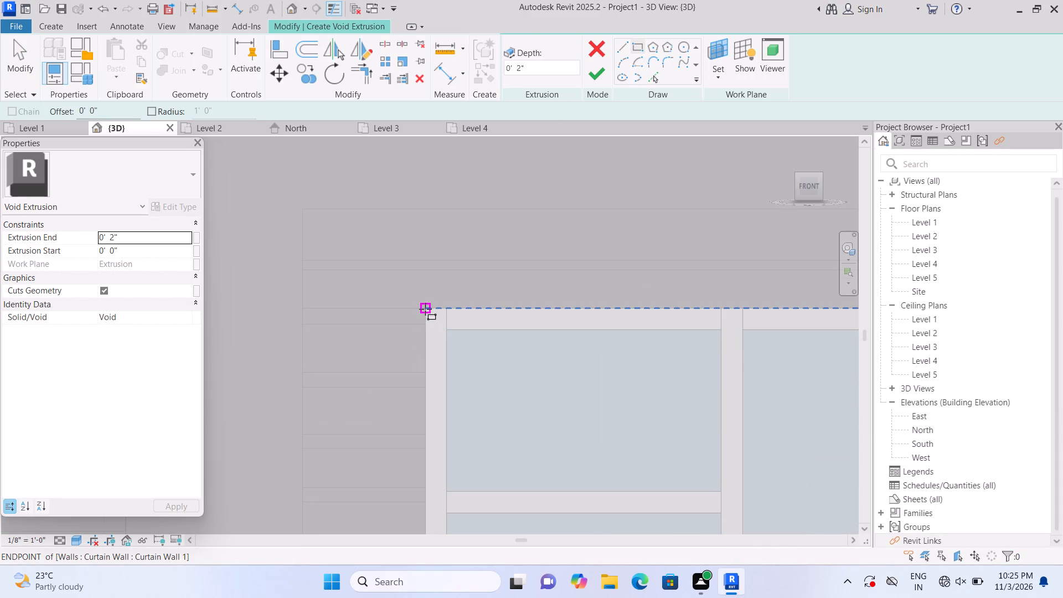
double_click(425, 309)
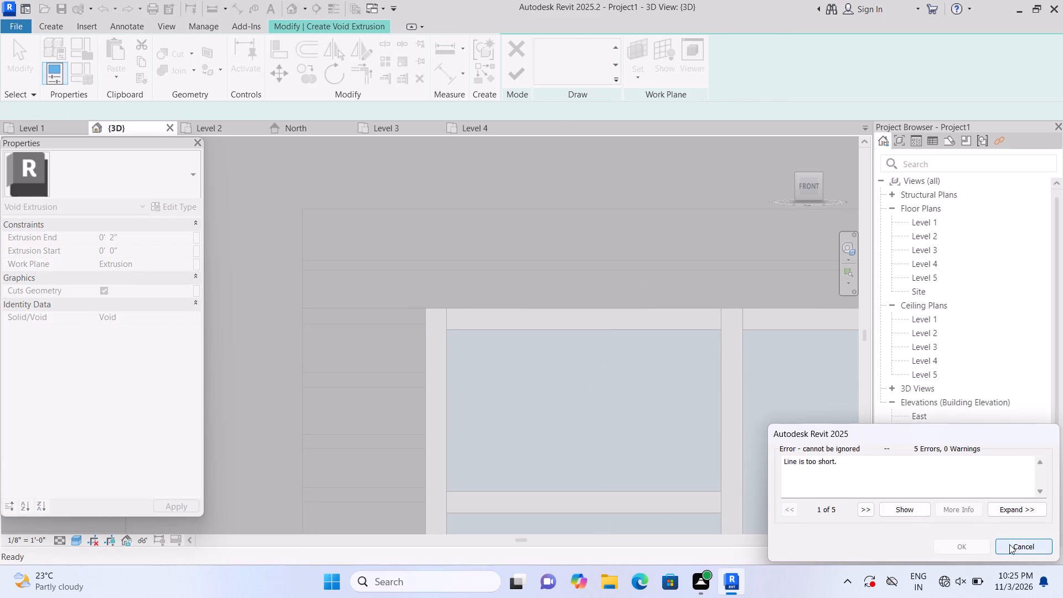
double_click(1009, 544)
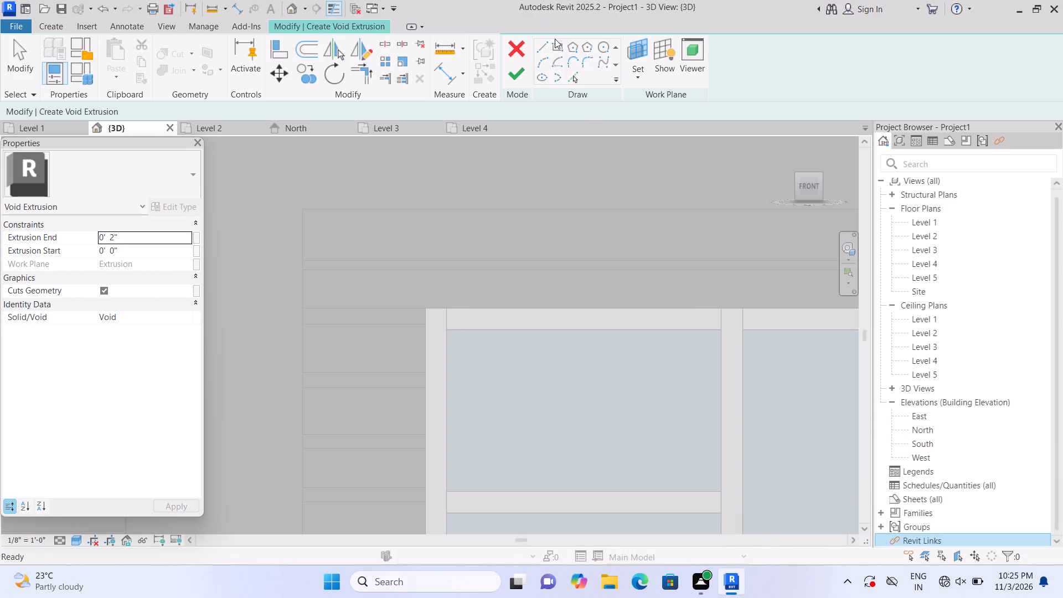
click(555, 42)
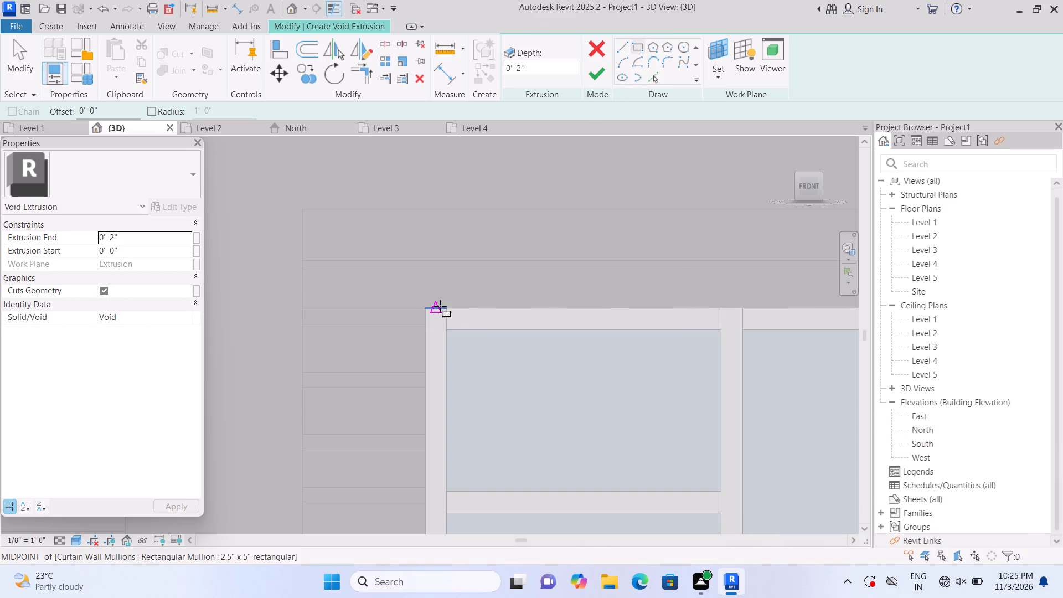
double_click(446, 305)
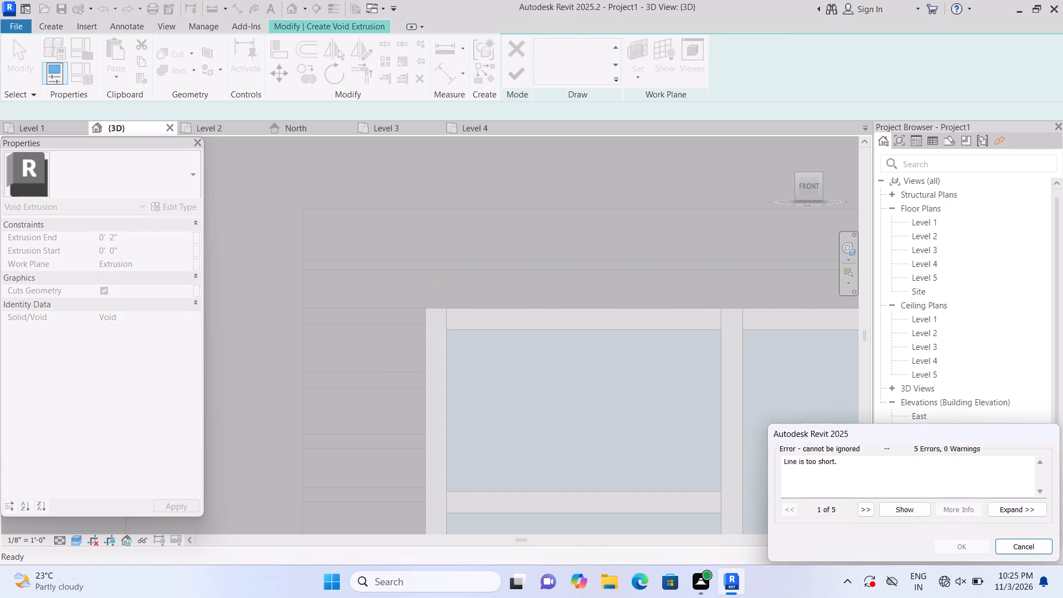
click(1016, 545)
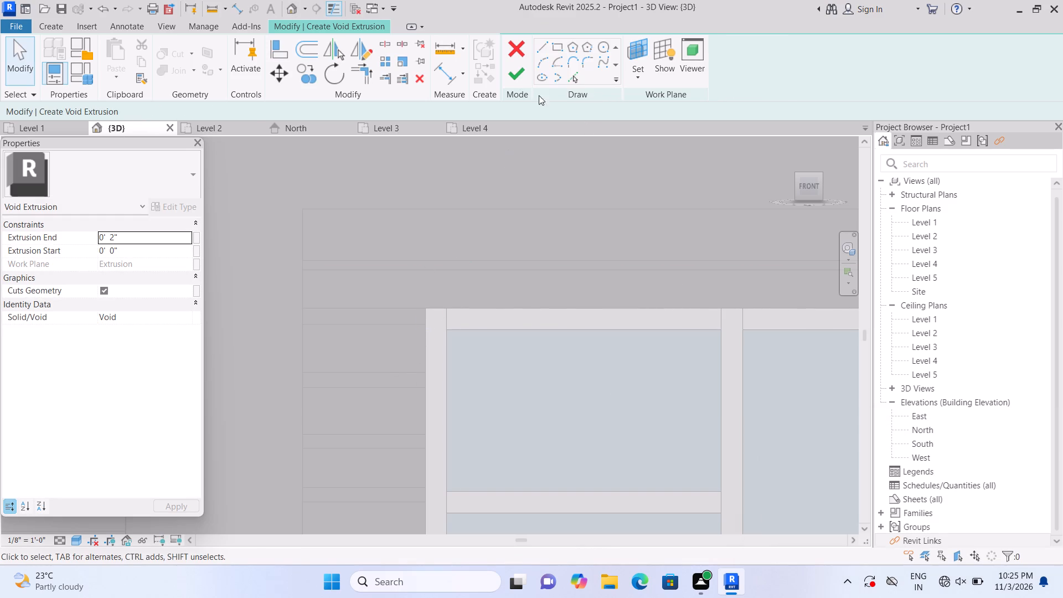
Sketch two upright rectangles about 11 5/8" tall across the frame's top band: one 2 1/2" wide above the left mullion, one above the upper-left pane.
click(553, 51)
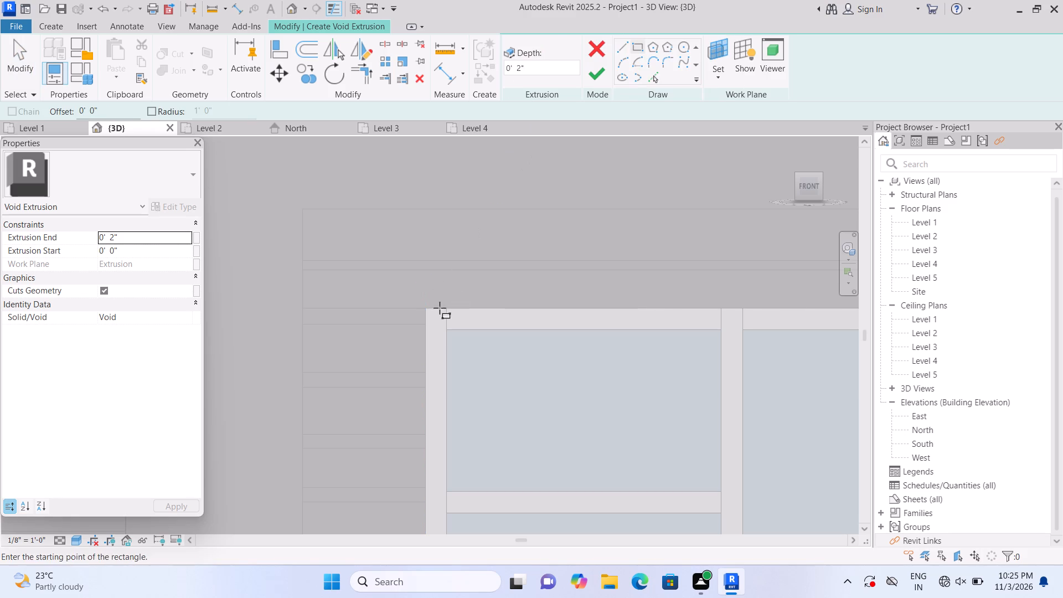
click(446, 308)
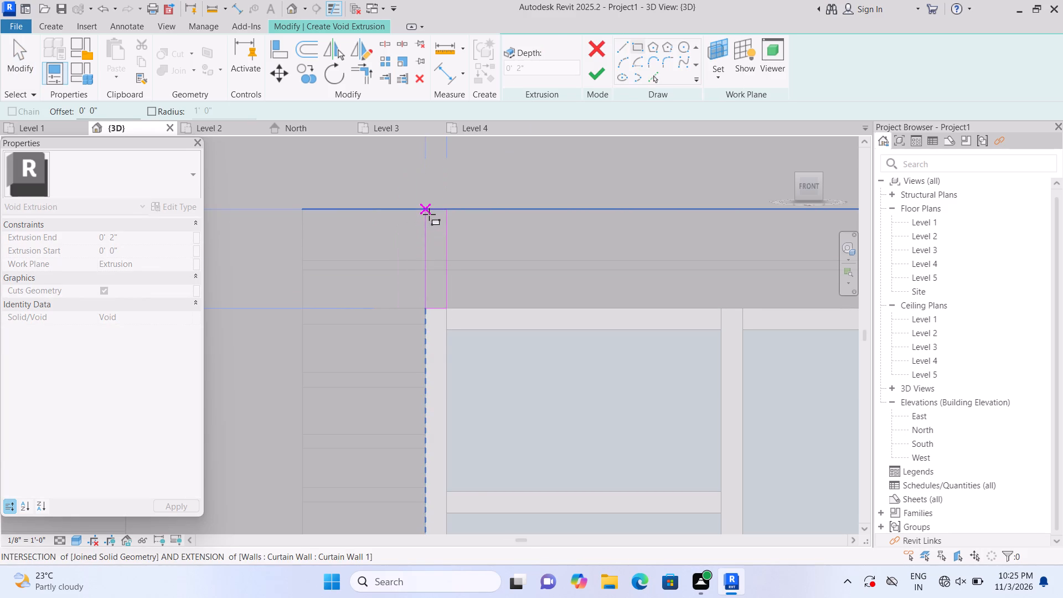
click(430, 214)
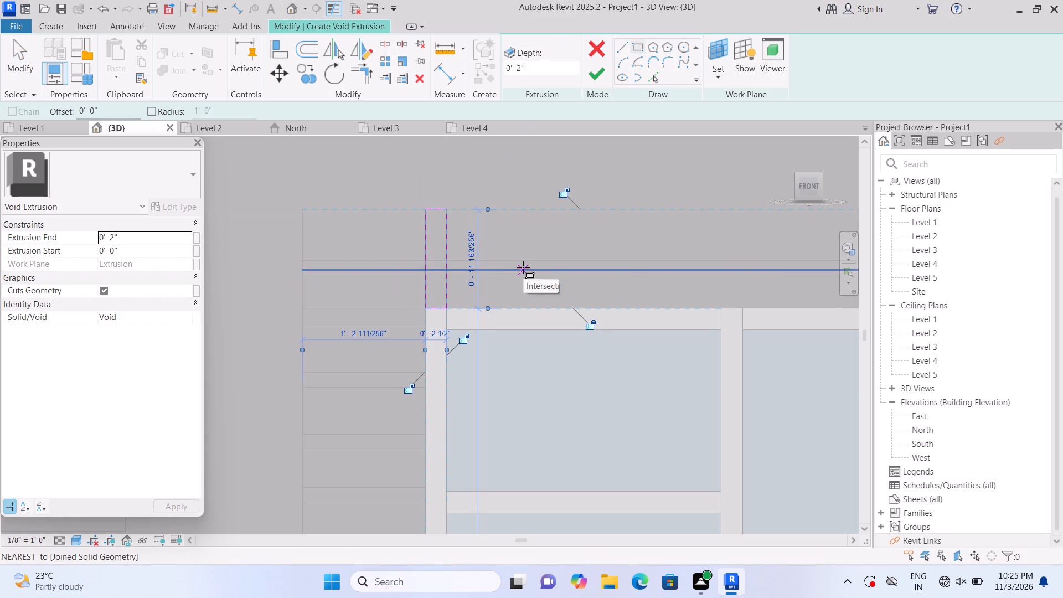
key(Escape)
middle_drag(554, 282, 502, 265)
scroll(504, 256, down, 5)
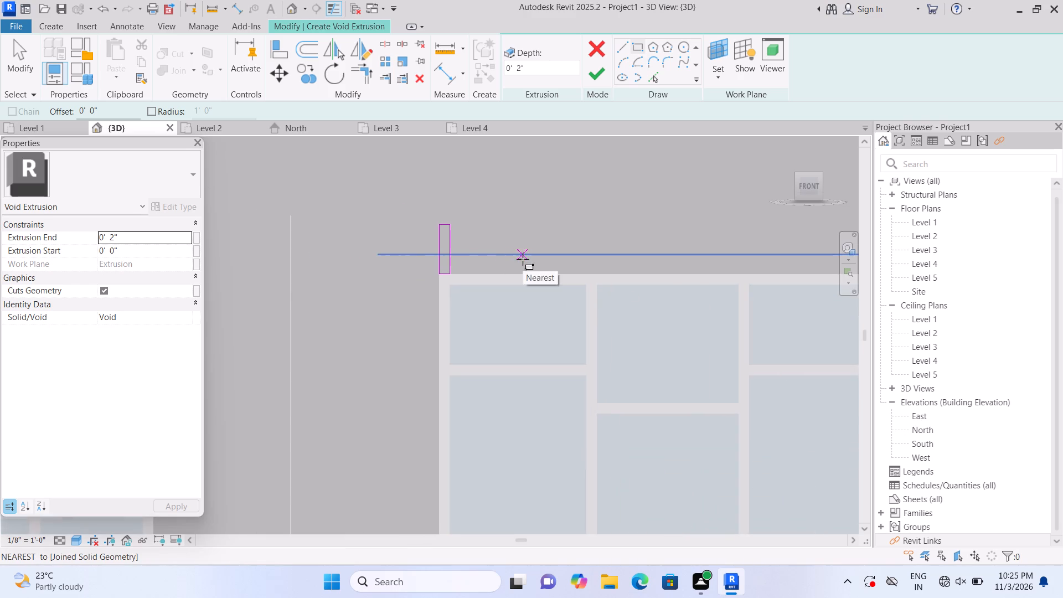
middle_drag(523, 259, 473, 256)
middle_click(471, 256)
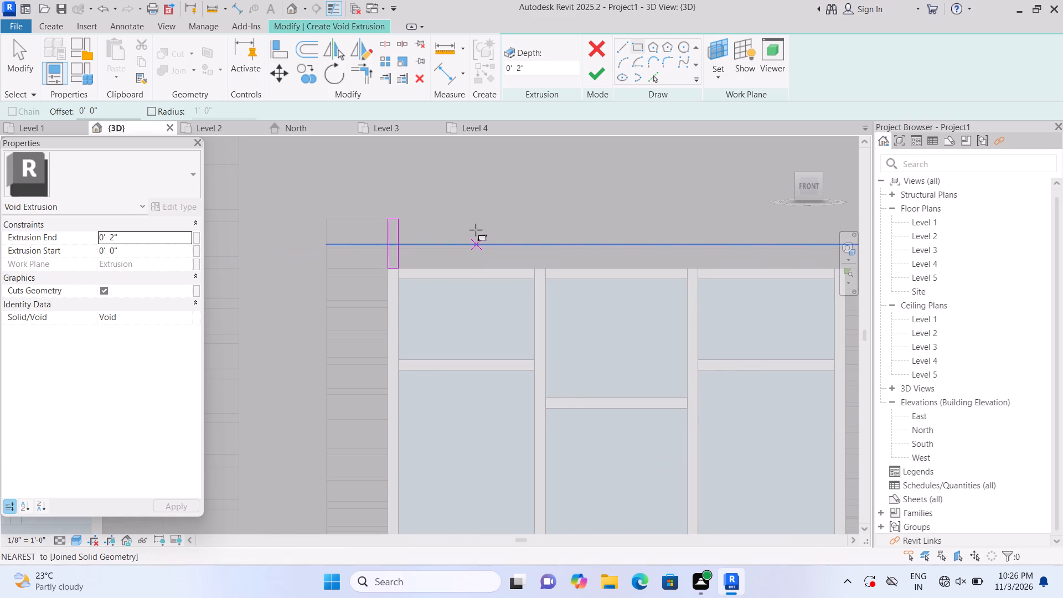
click(469, 223)
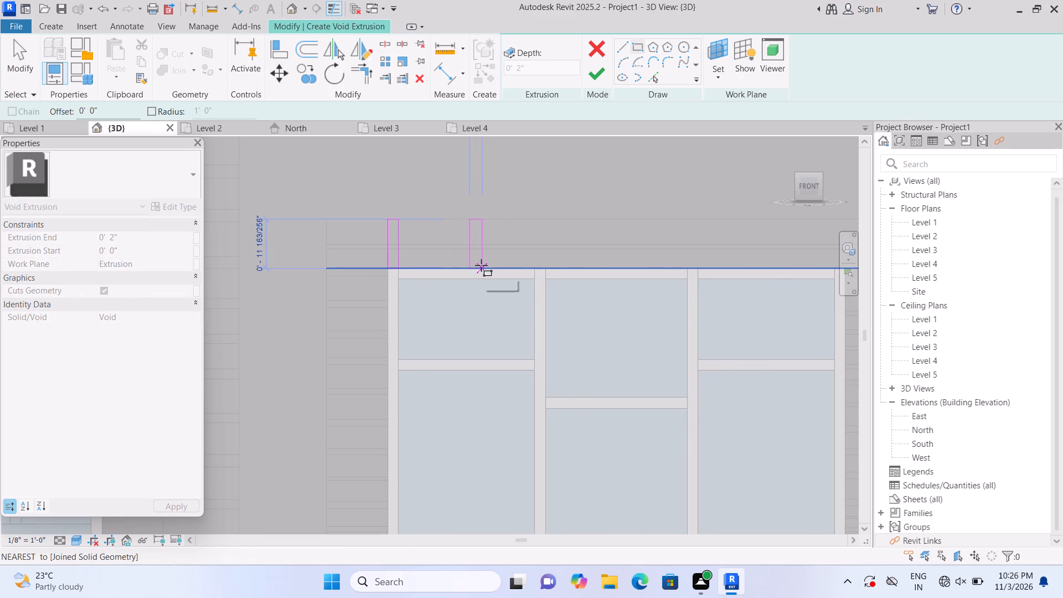
double_click(481, 265)
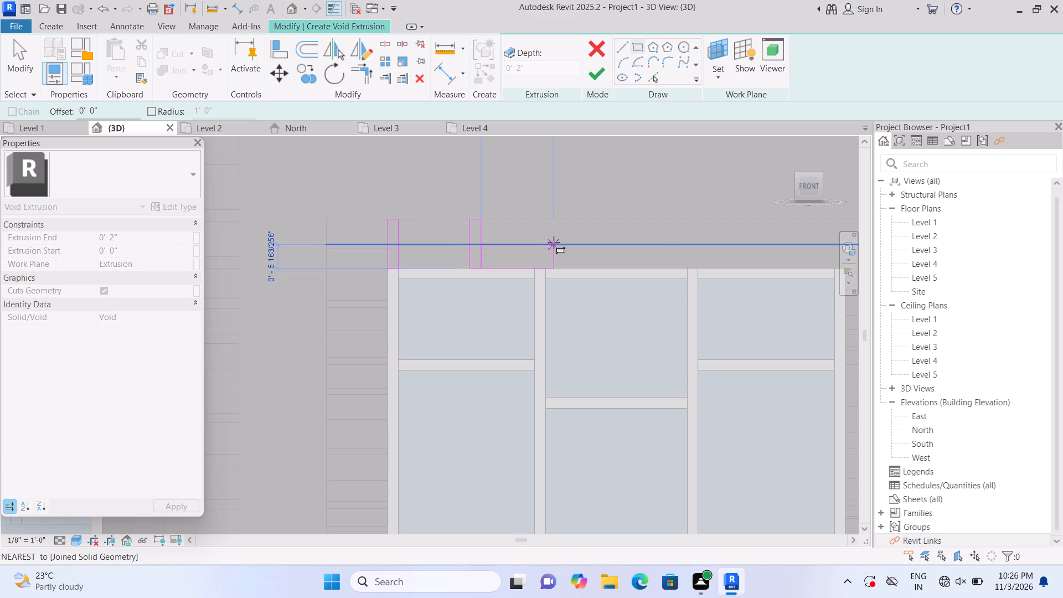
key(Escape)
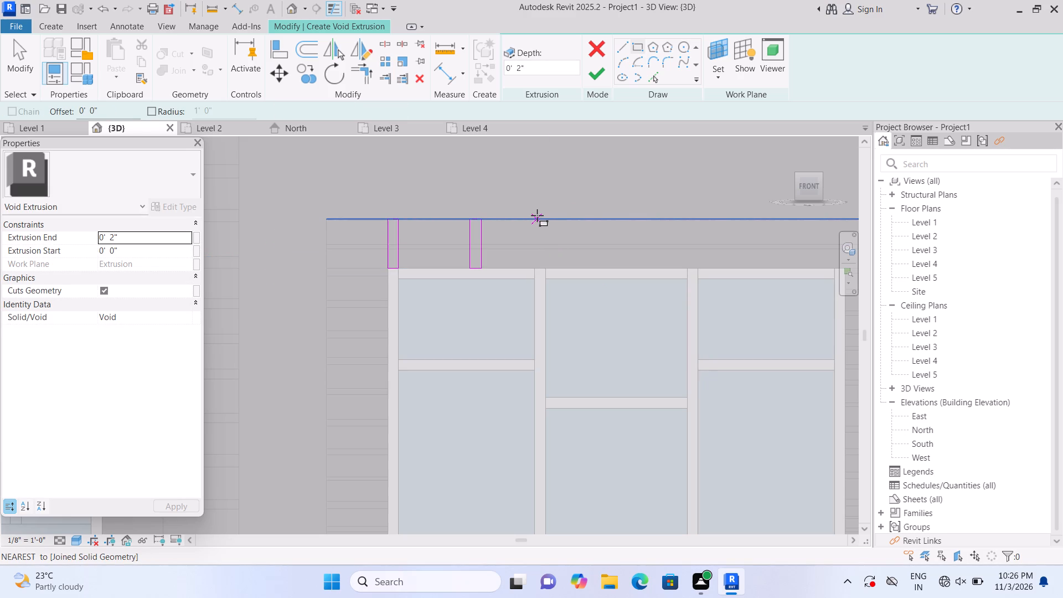
Sketch three upright rectangles about 11 5/8" tall across the top band, above the middle pane's left edge, its centre and the upper-right pane's left edge.
click(542, 215)
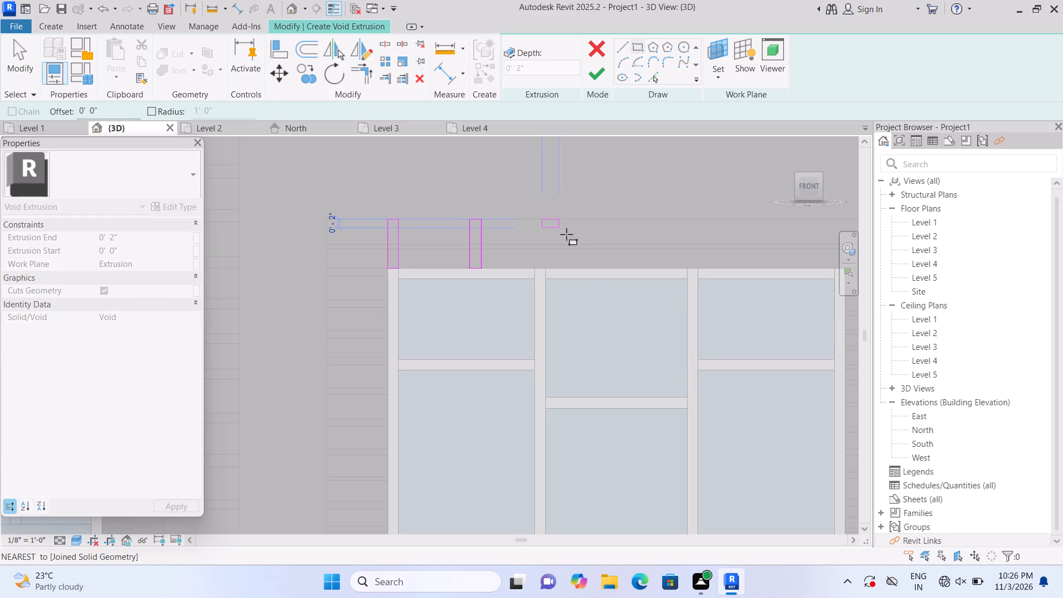
click(553, 265)
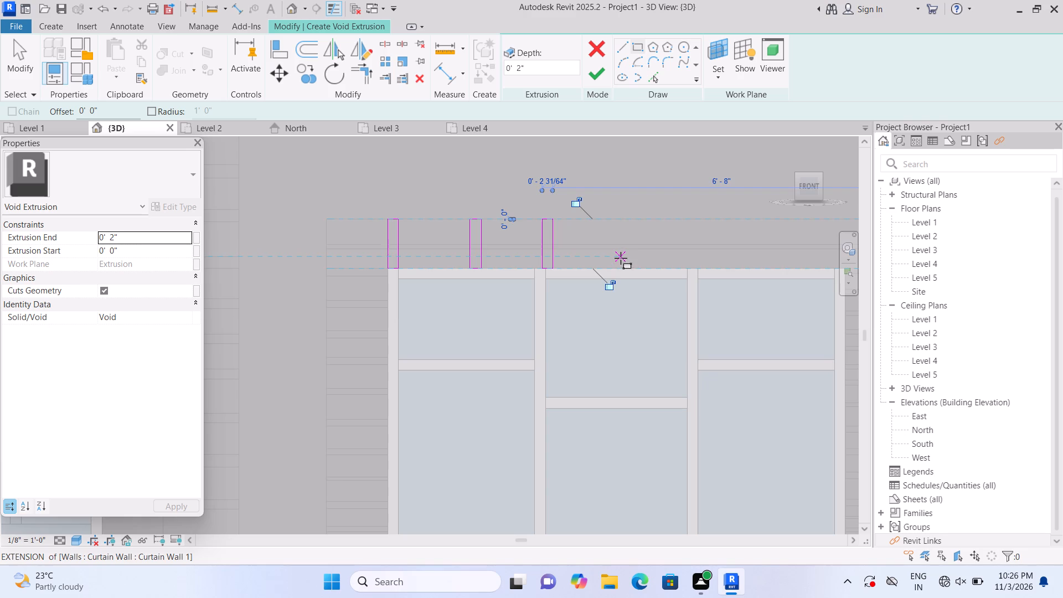
key(Escape)
middle_drag(617, 252, 519, 263)
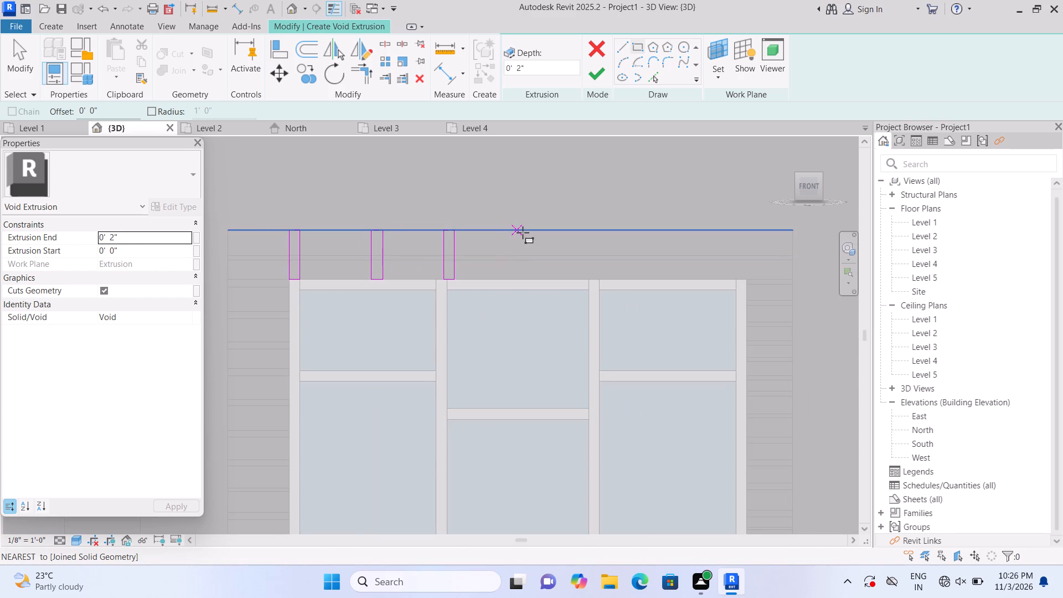
click(524, 232)
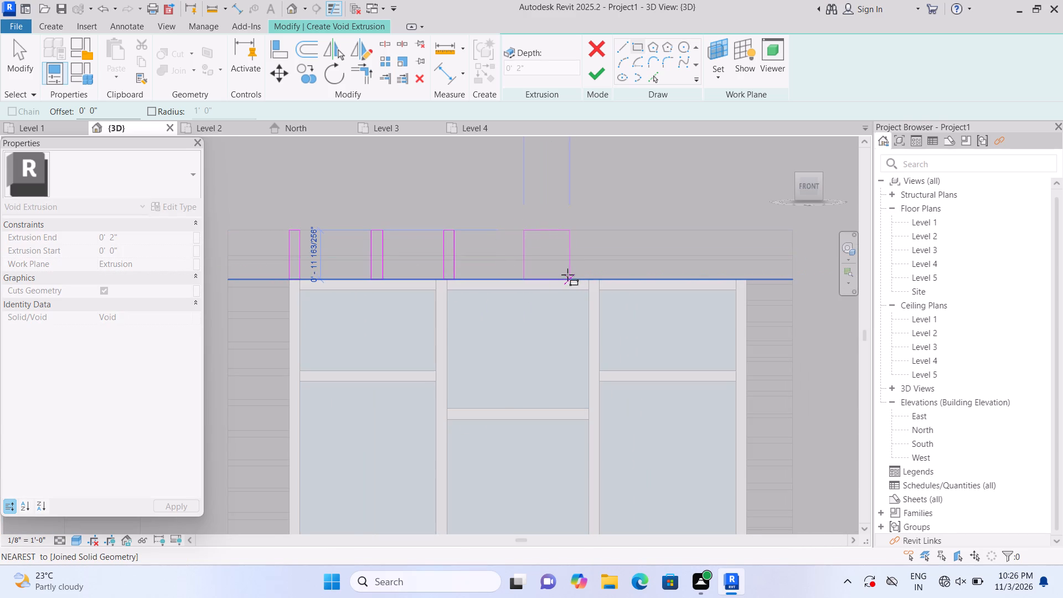
click(535, 275)
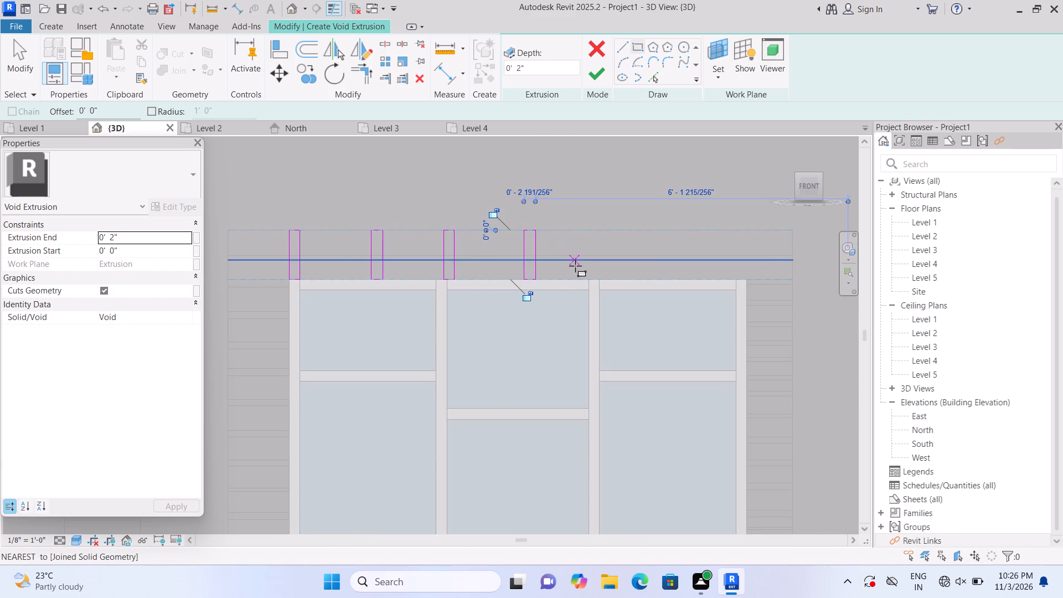
key(Escape)
click(600, 230)
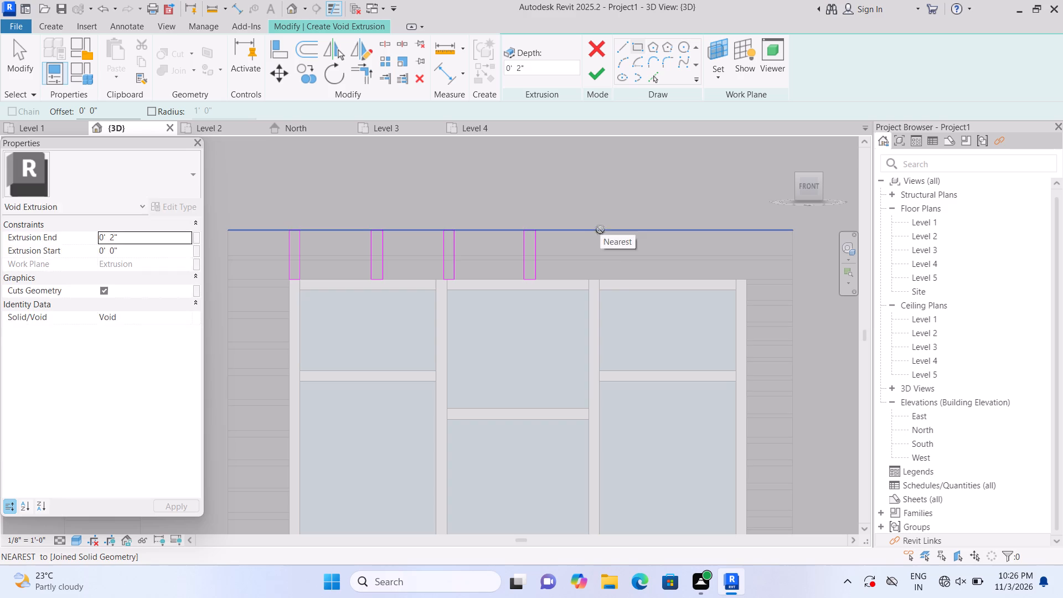
click(610, 279)
key(Escape)
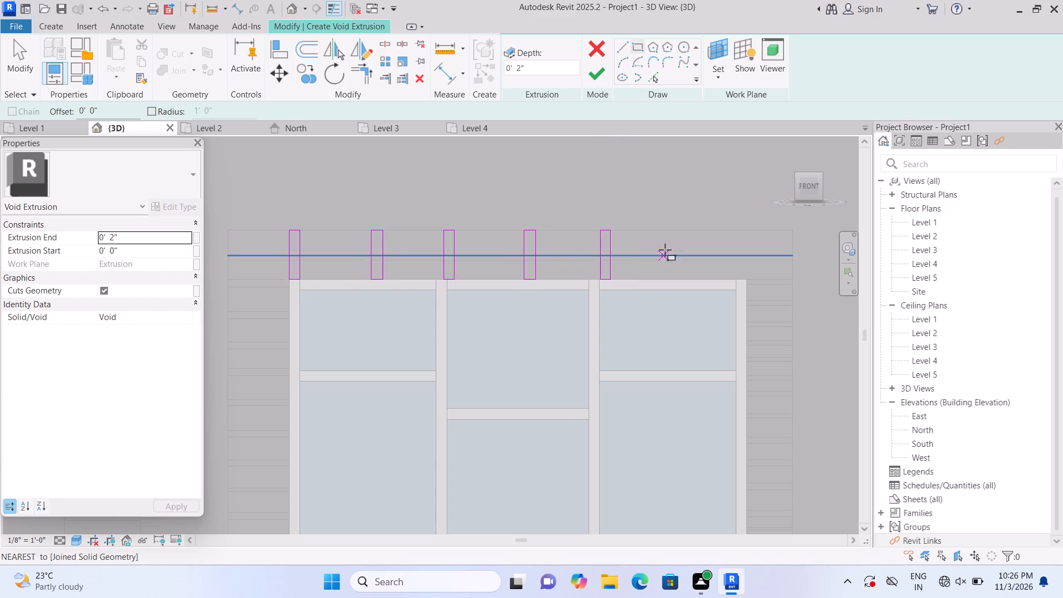
Sketch two more top-band rectangles: one above the upper-right pane and one about 3 1/2" wide flush with the window's right edge.
click(659, 234)
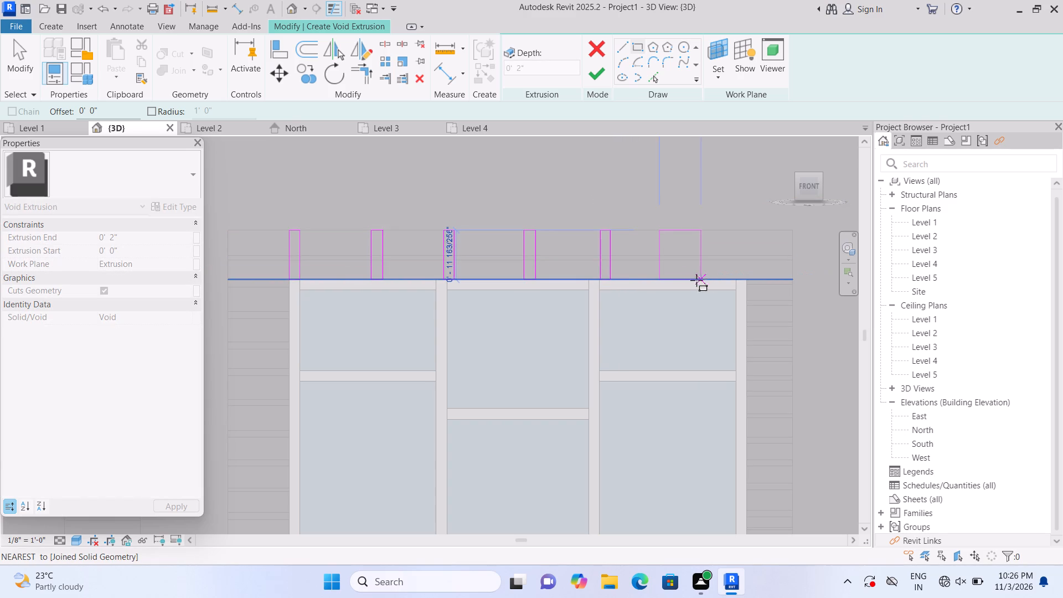
double_click(673, 282)
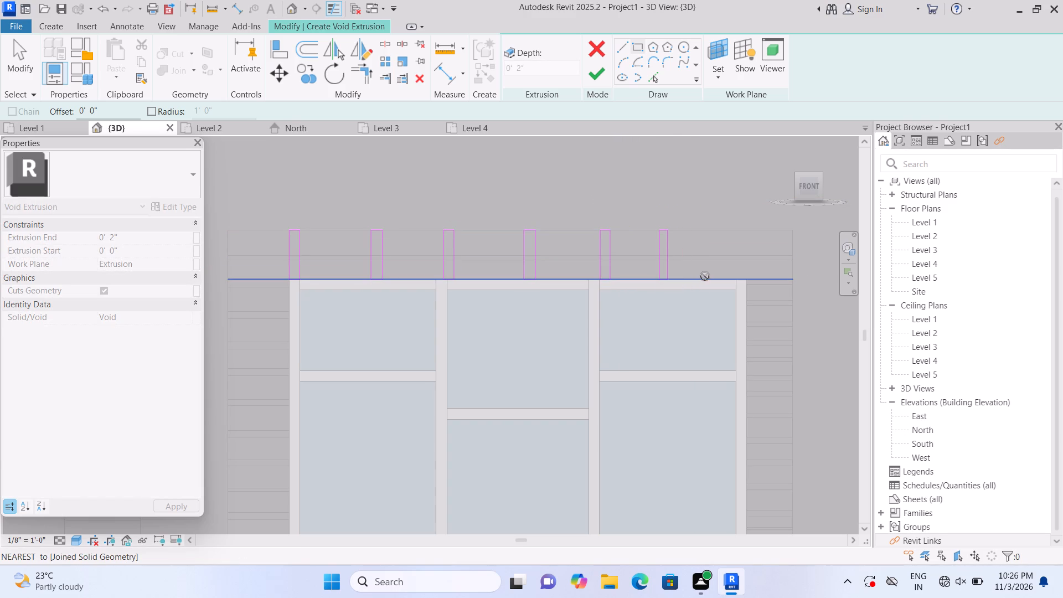
key(Escape)
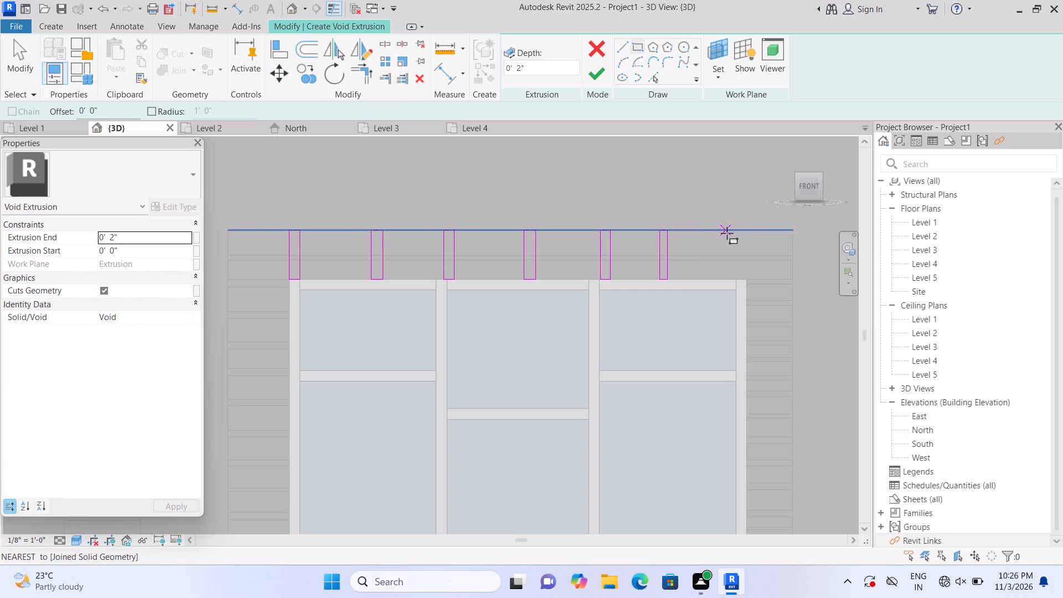
click(731, 233)
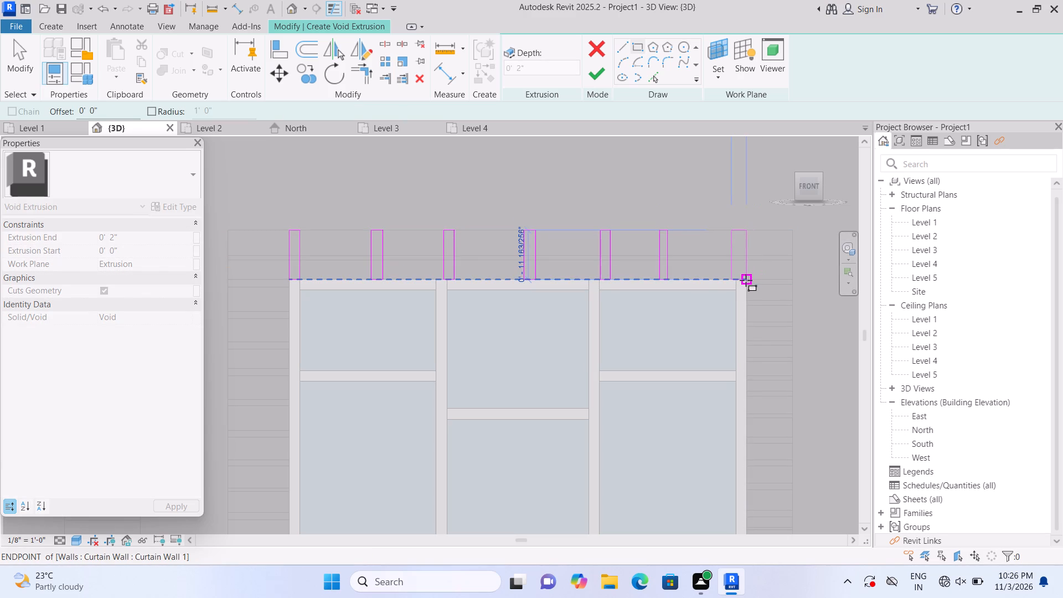
click(746, 280)
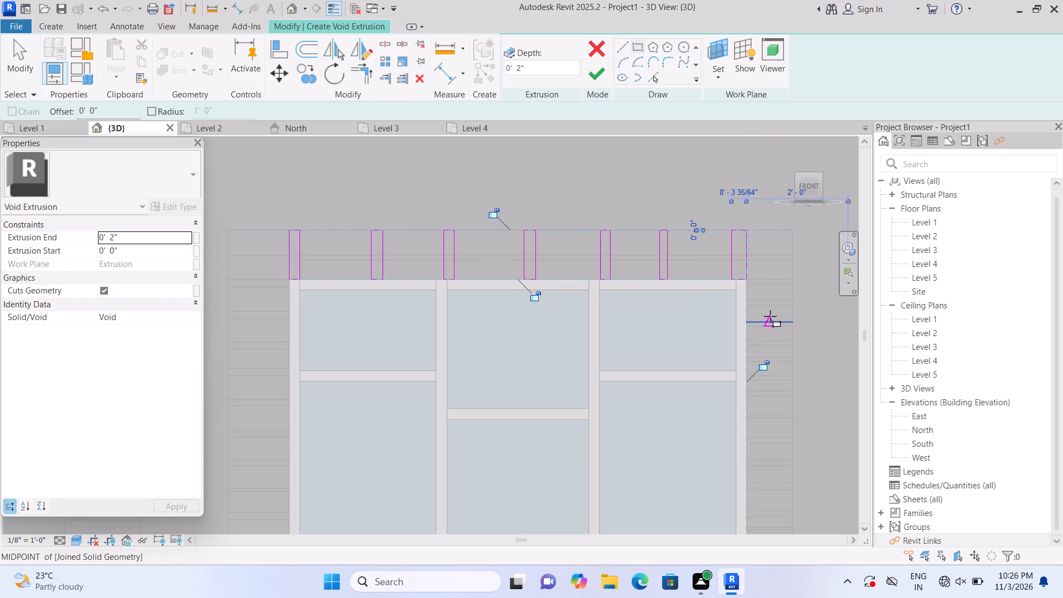
key(Escape)
Sketch two upright rectangles across the frame's bottom band: one at the window's lower-left corner, one about 1 7/8" wide below the left pane.
scroll(769, 316, down, 3)
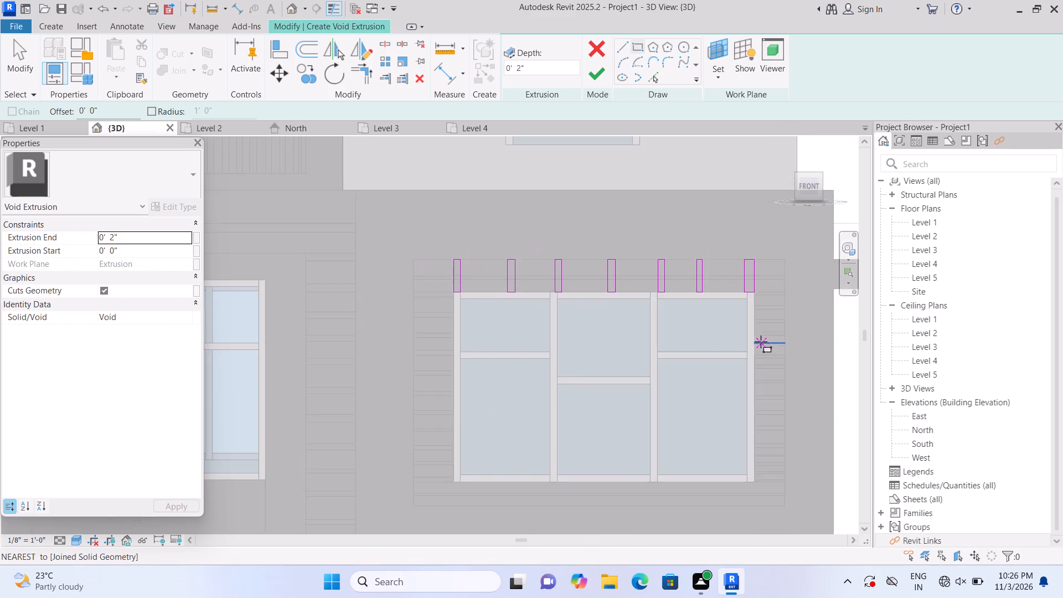
middle_drag(759, 341, 727, 234)
scroll(430, 415, up, 3)
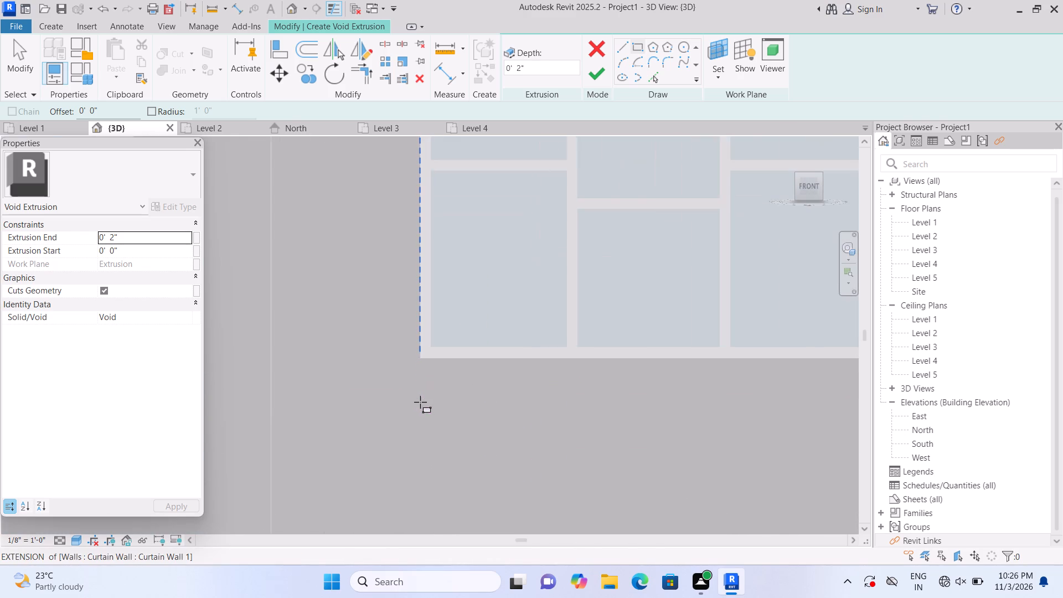
scroll(420, 402, up, 3)
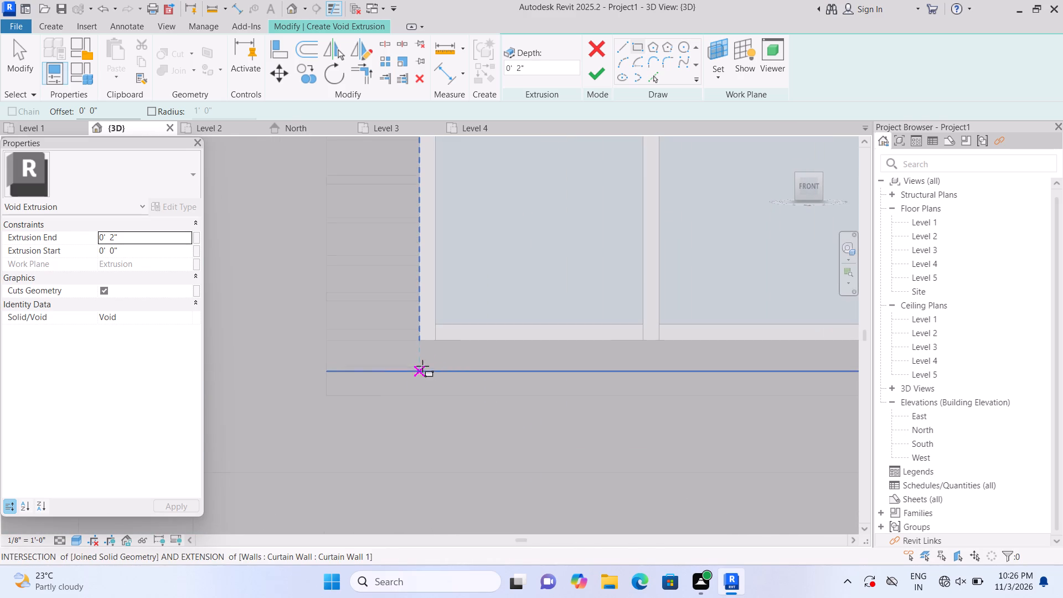
click(421, 344)
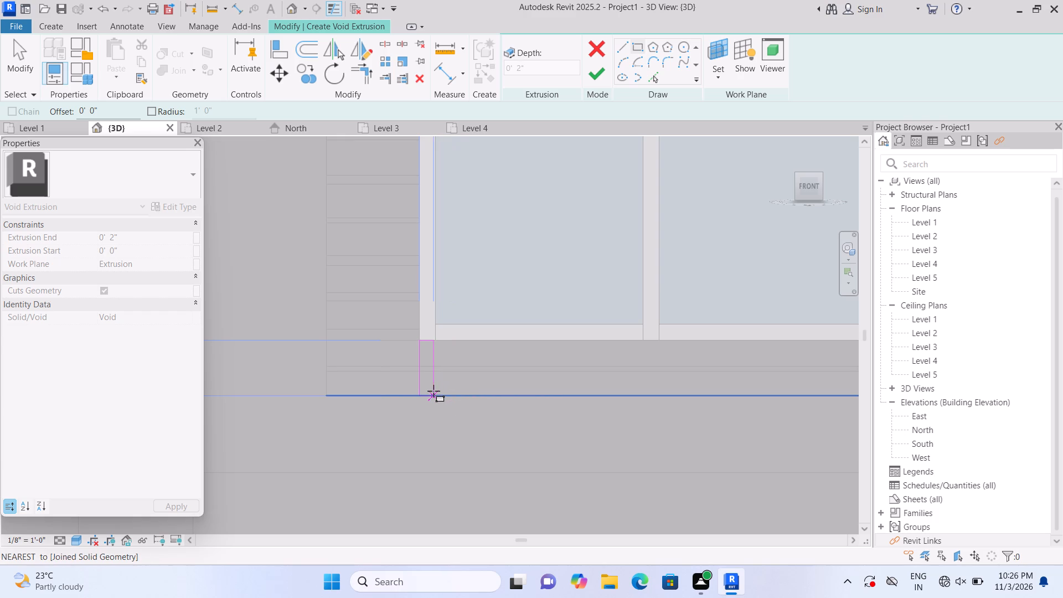
click(432, 392)
key(Escape)
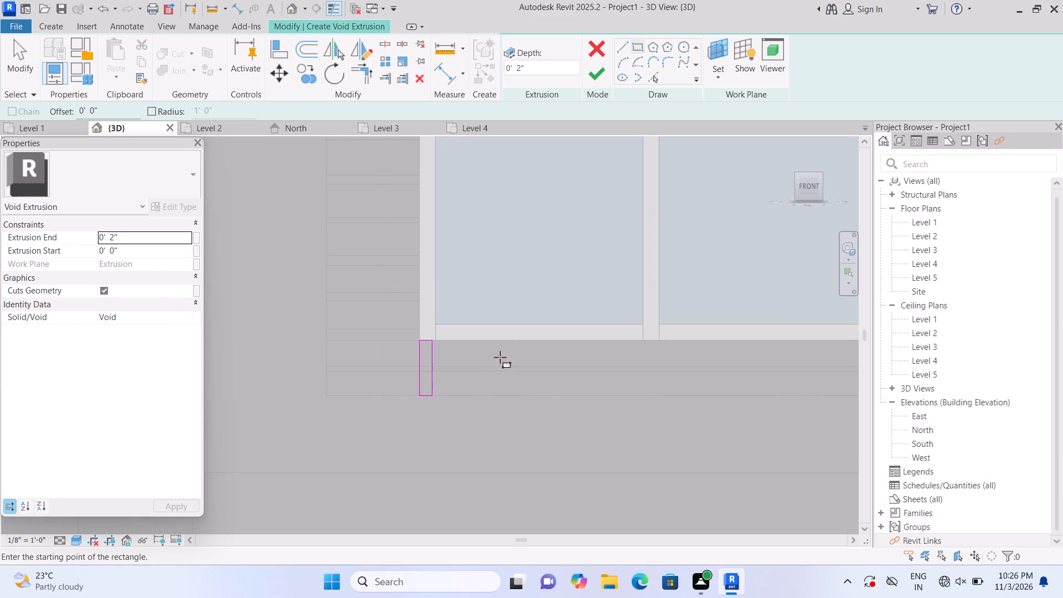
double_click(515, 343)
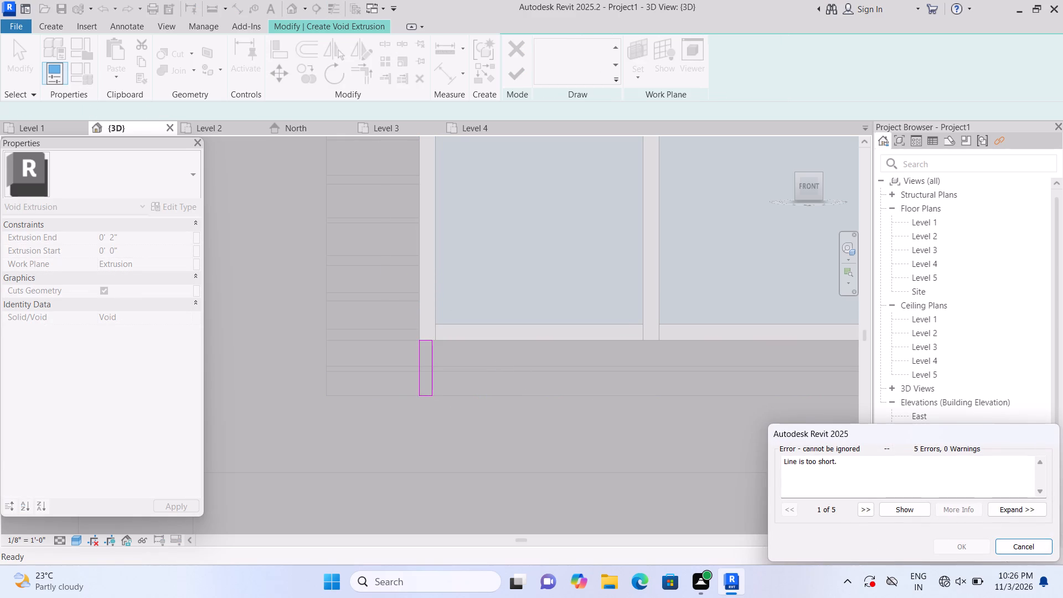
click(1030, 545)
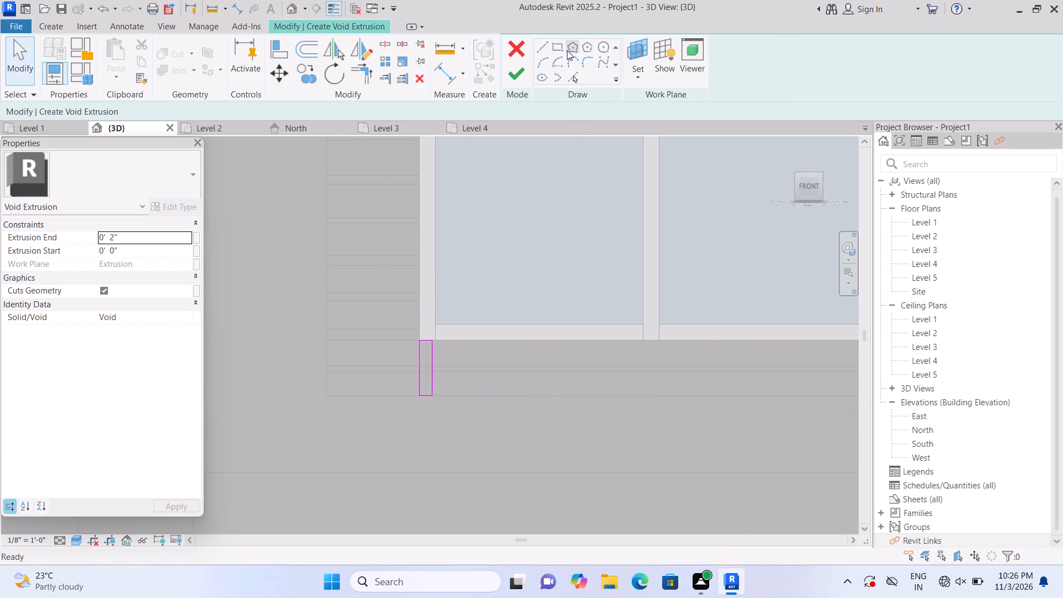
click(563, 51)
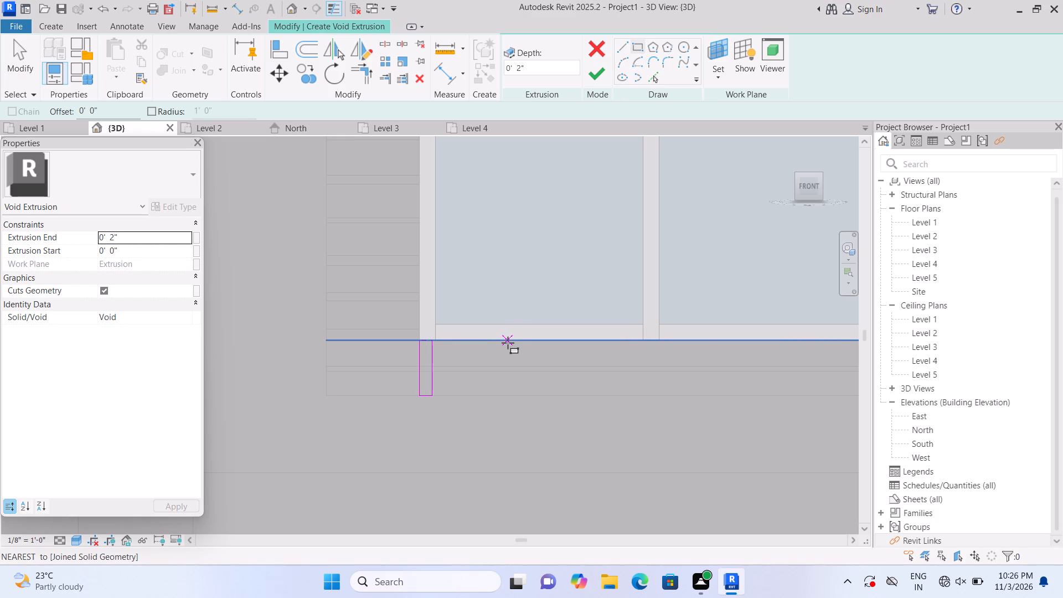
click(508, 343)
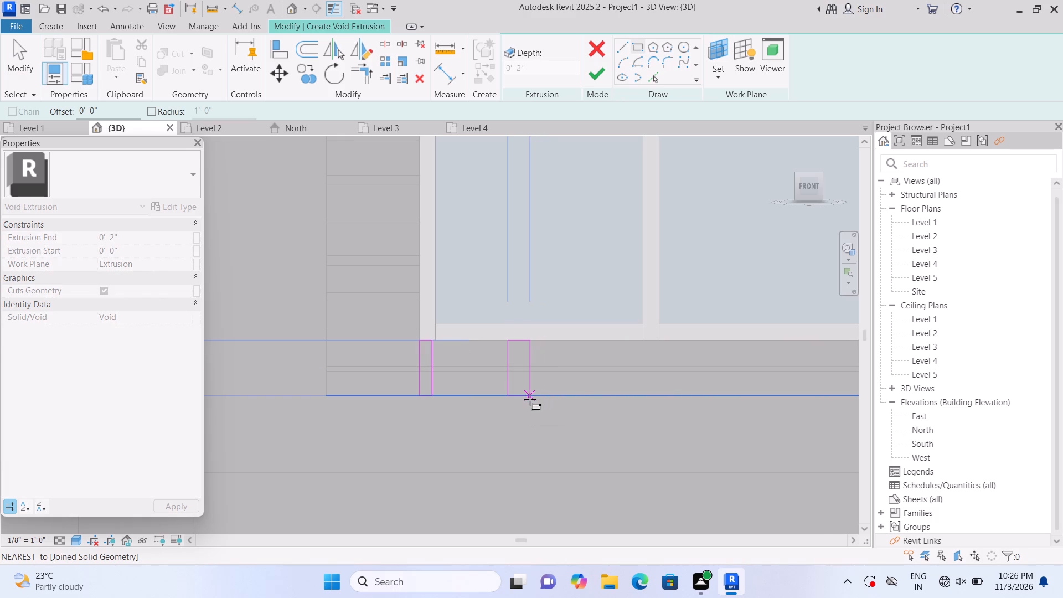
click(520, 398)
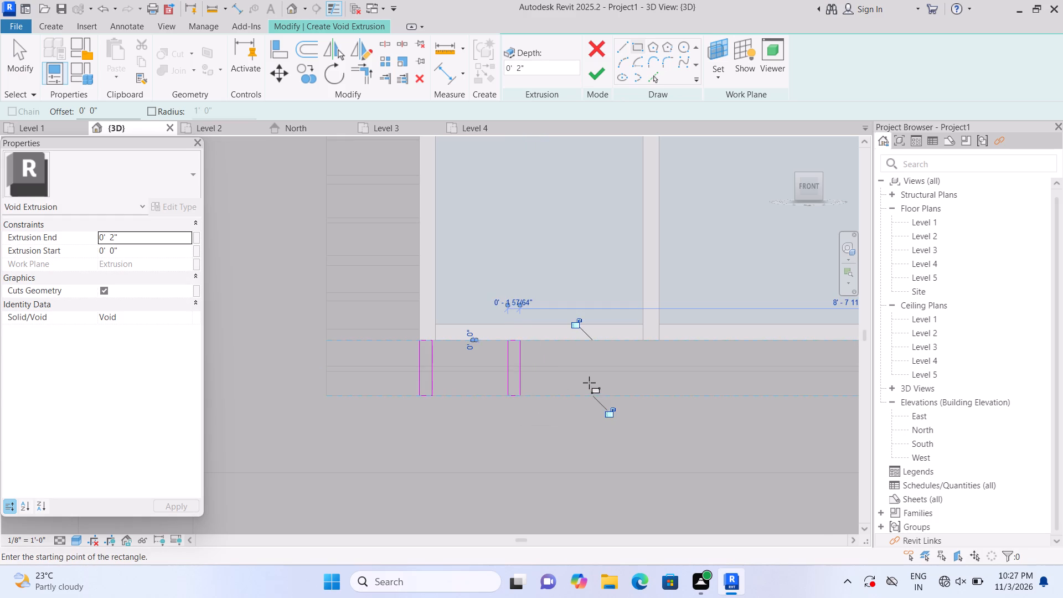
key(Escape)
Sketch three rectangles about 8 5/8" tall across the bottom band: near the left pane's right end, the middle pane's left end and its centre.
middle_drag(599, 364, 556, 353)
click(554, 332)
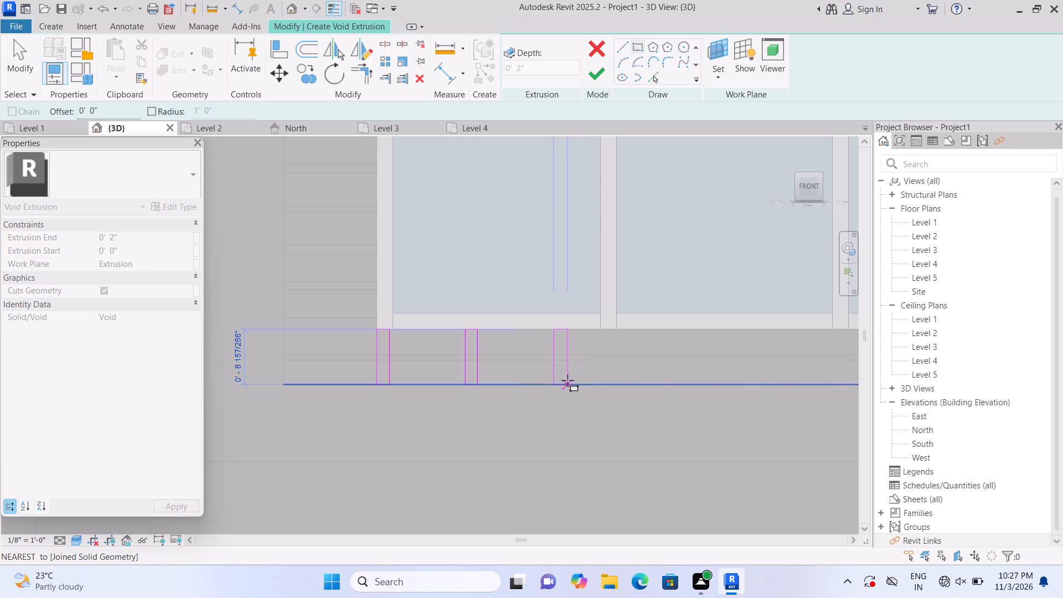
click(566, 380)
middle_drag(623, 360, 488, 370)
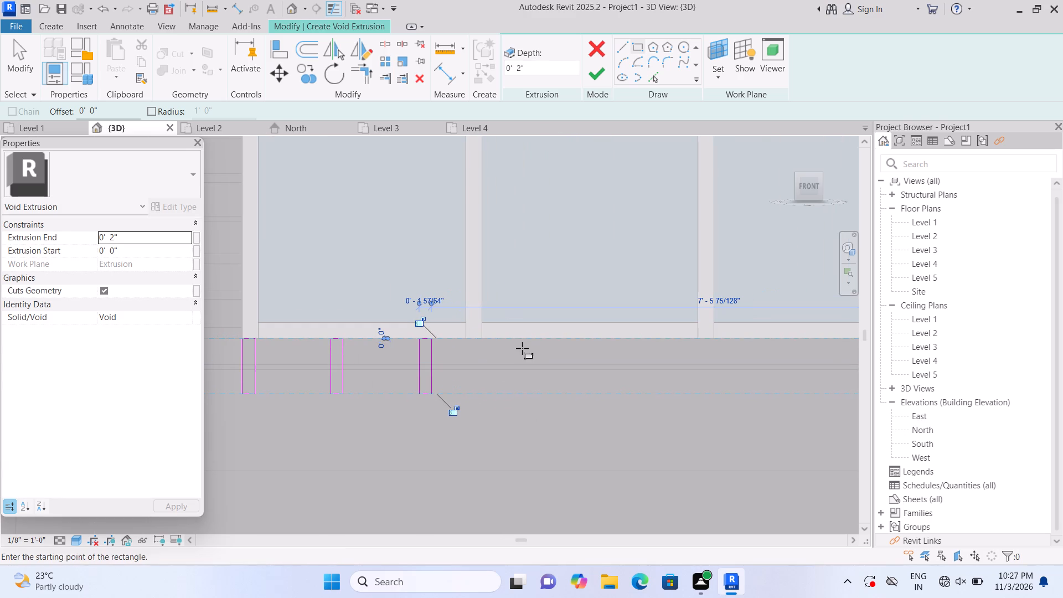
click(512, 342)
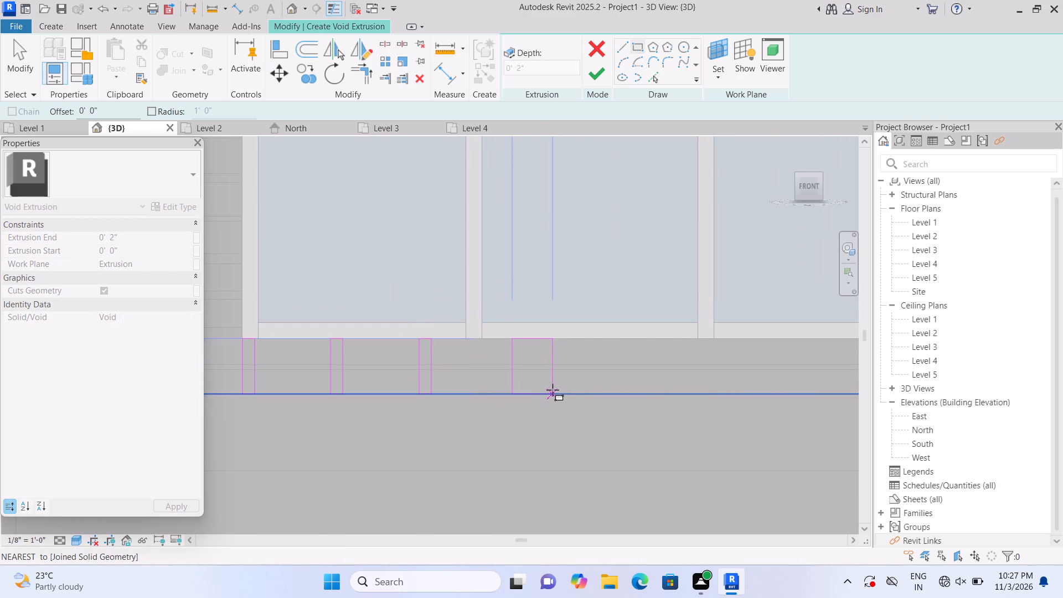
click(524, 390)
double_click(595, 344)
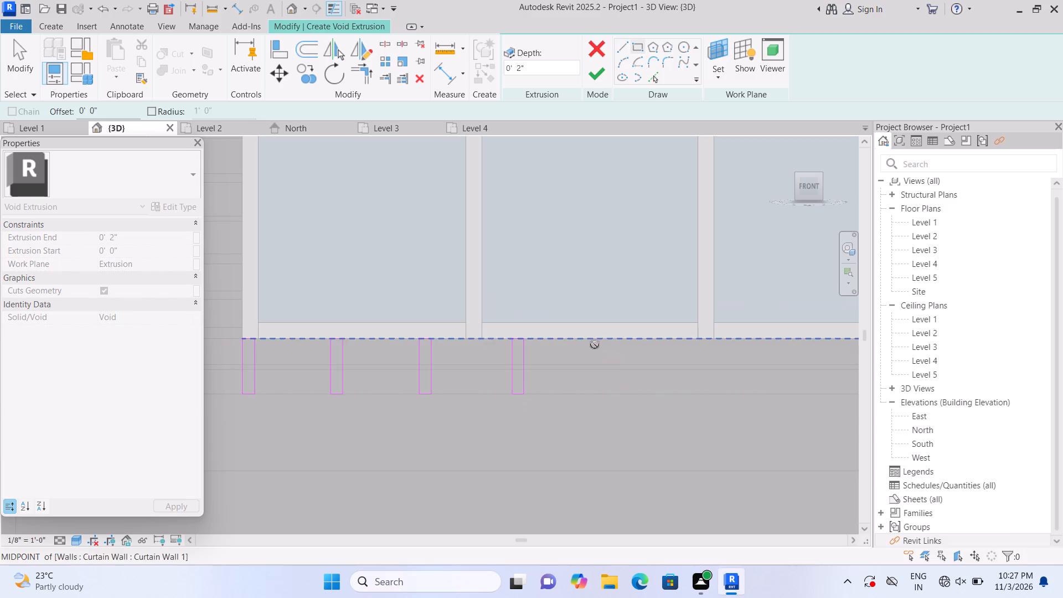
click(1005, 546)
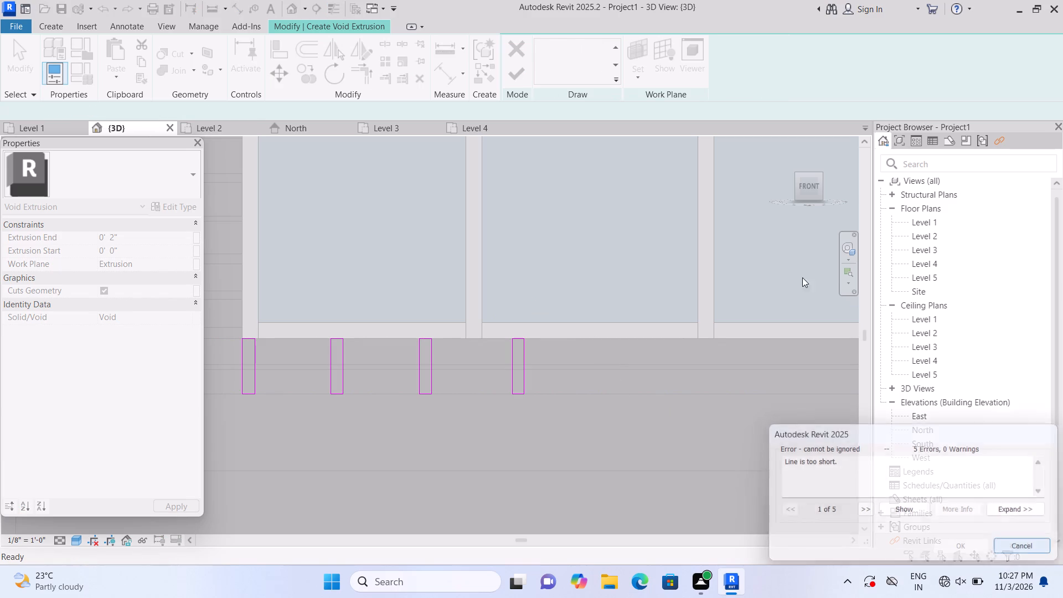
click(555, 47)
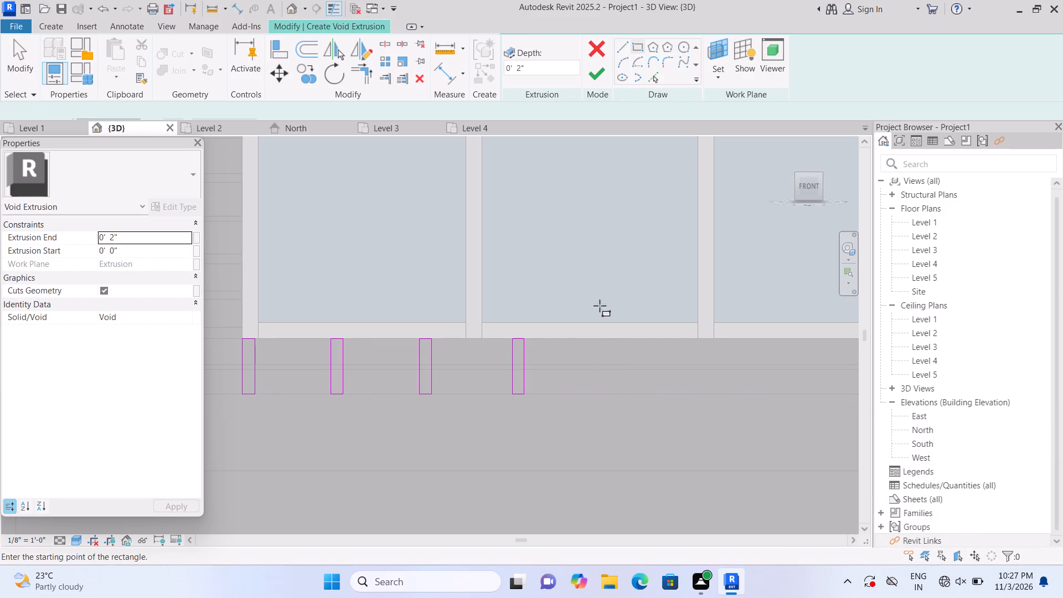
click(594, 341)
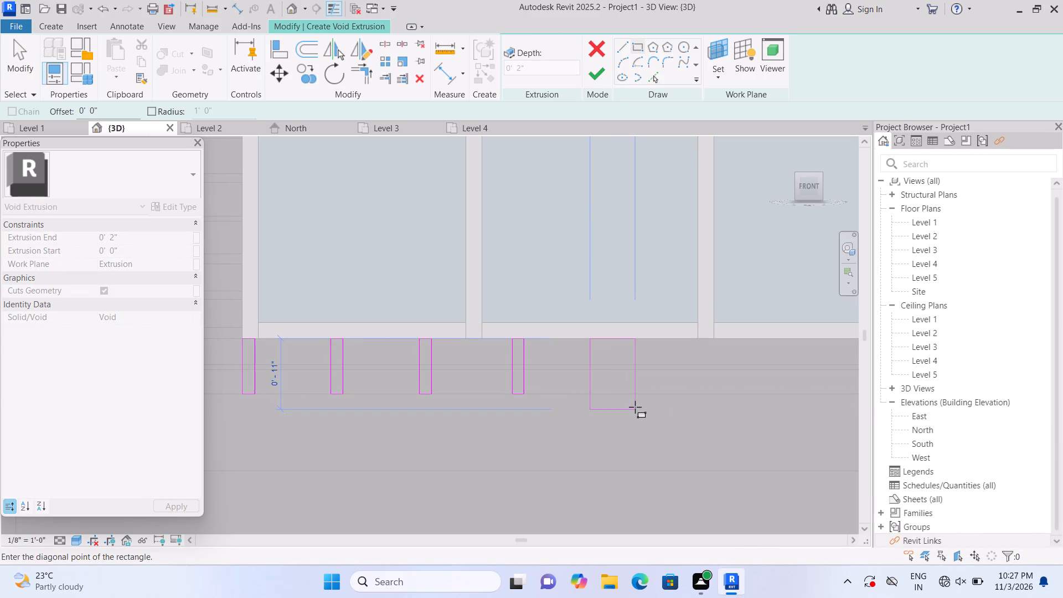
click(603, 395)
key(Escape)
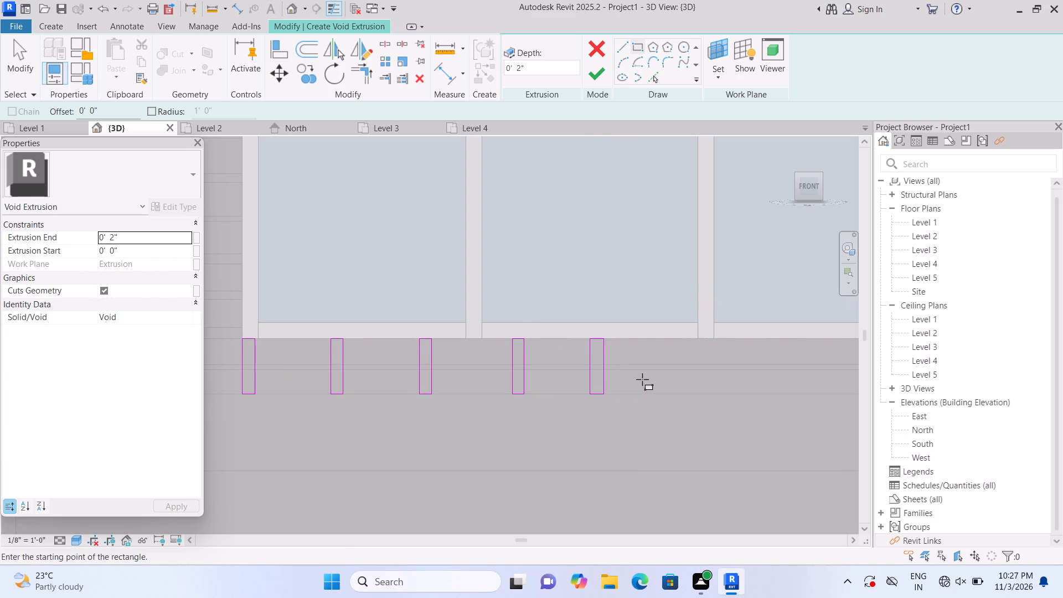
Sketch three bottom-band rectangles: one near the middle pane's right end and two about 1 3/4" and 1 5/8" wide below the right pane.
middle_drag(641, 379, 476, 373)
click(513, 337)
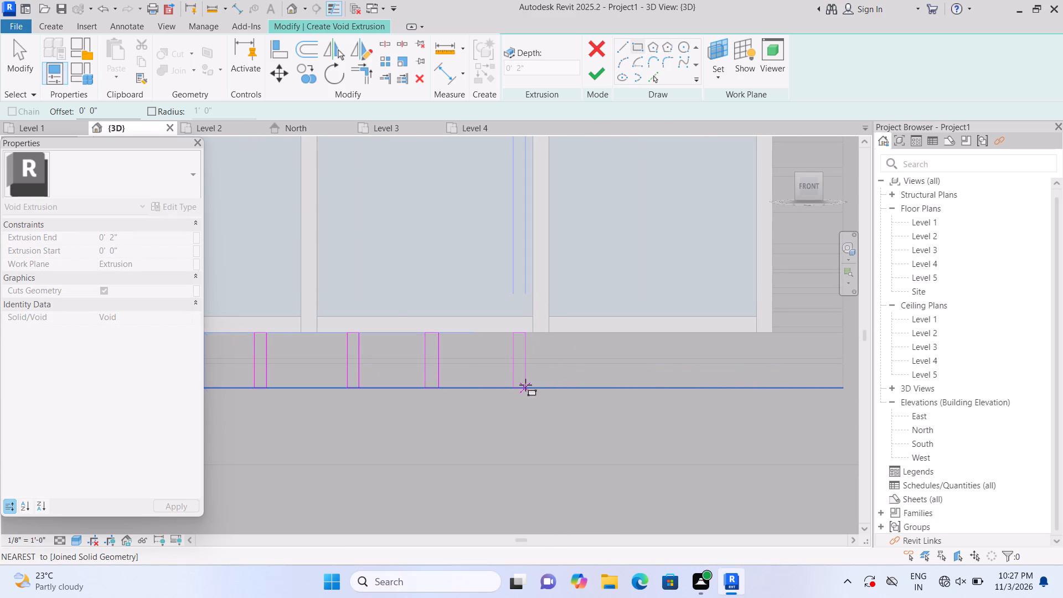
click(525, 385)
click(581, 338)
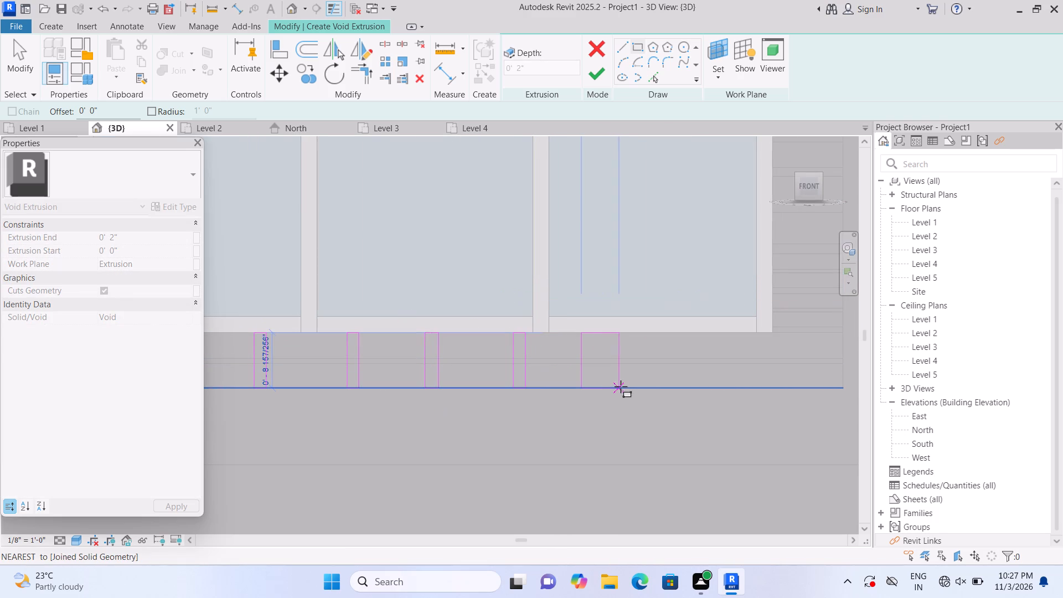
click(592, 384)
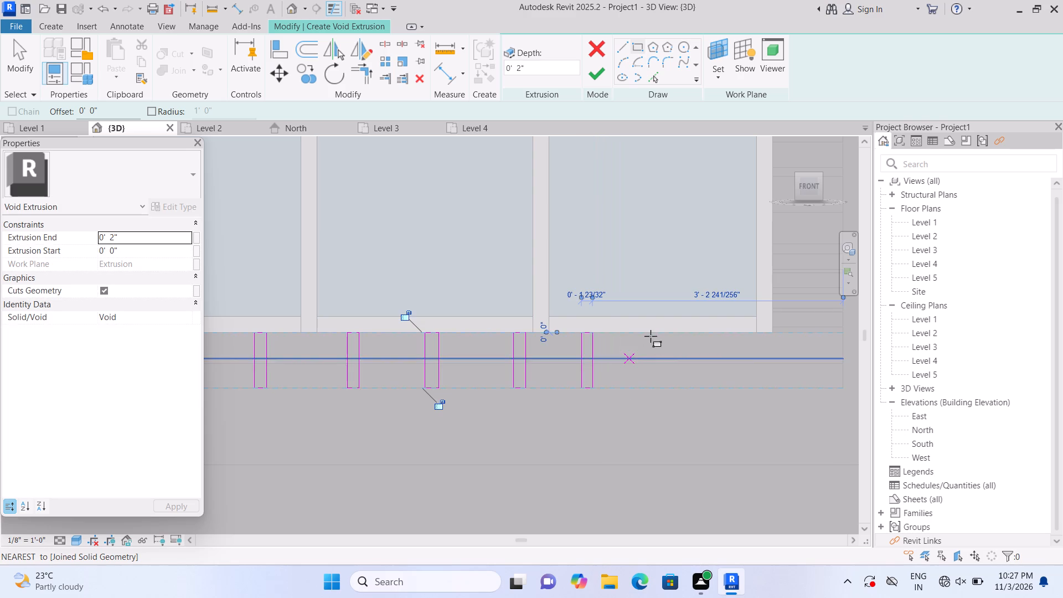
click(650, 333)
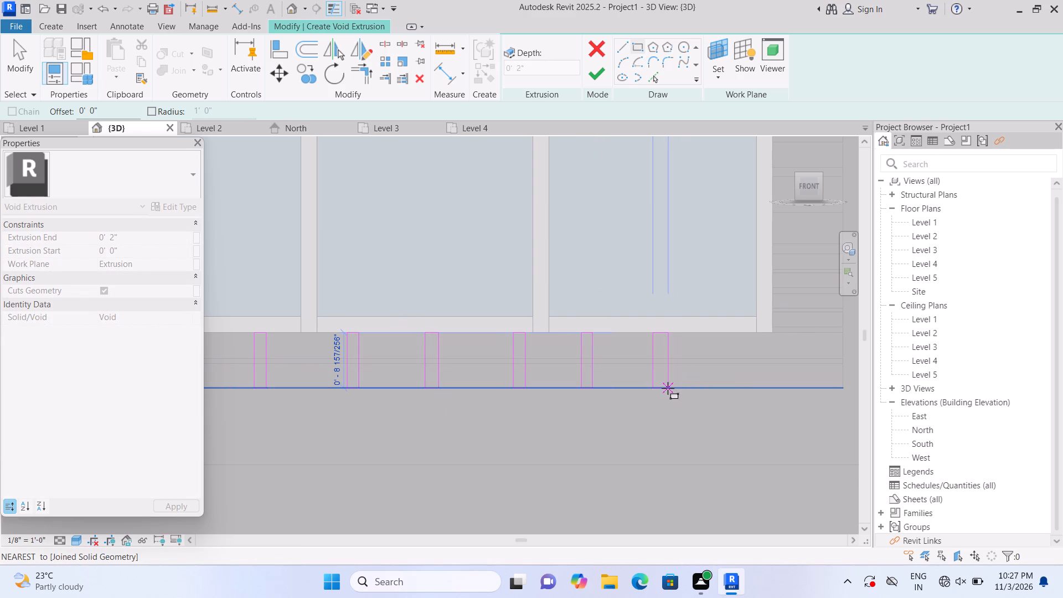
click(663, 389)
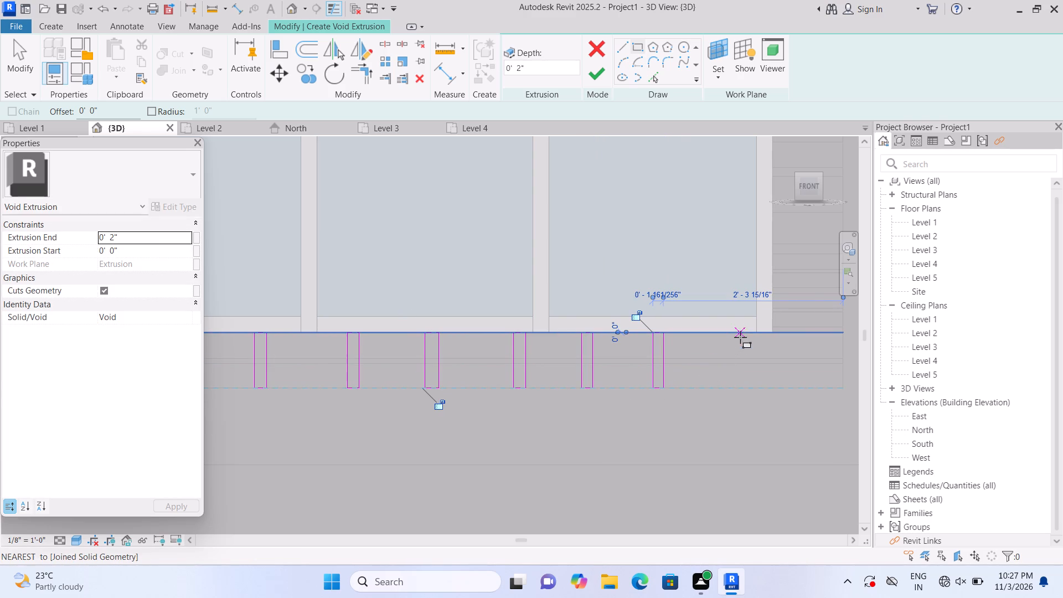
Sketch two more bottom-band rectangles about 8 5/8" tall: one flush with the window's right edge, one between it and the last rectangle.
click(752, 339)
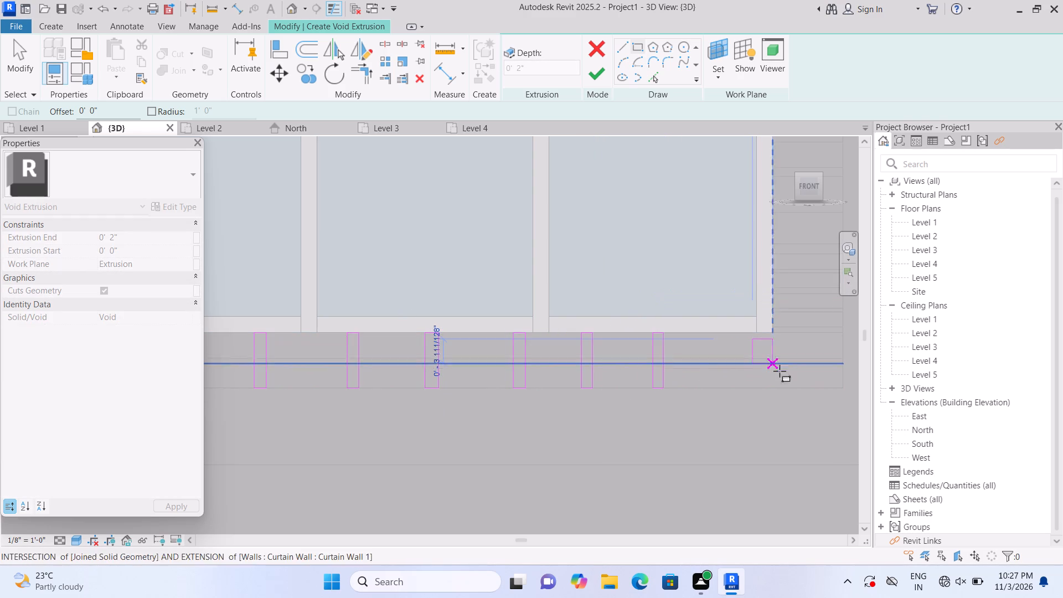
key(Escape)
scroll(766, 373, up, 1)
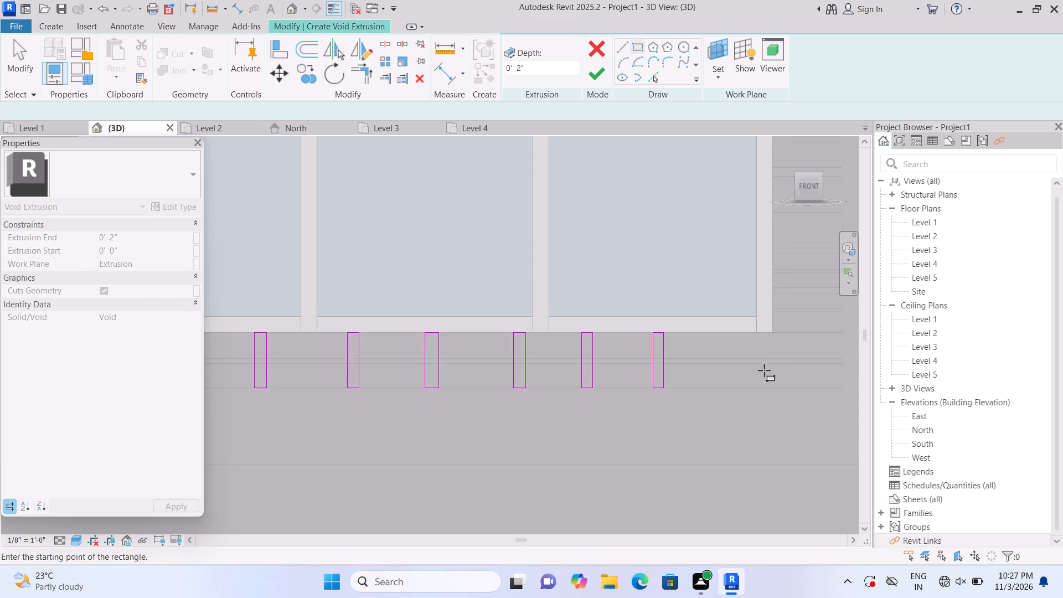
scroll(764, 370, up, 2)
click(754, 316)
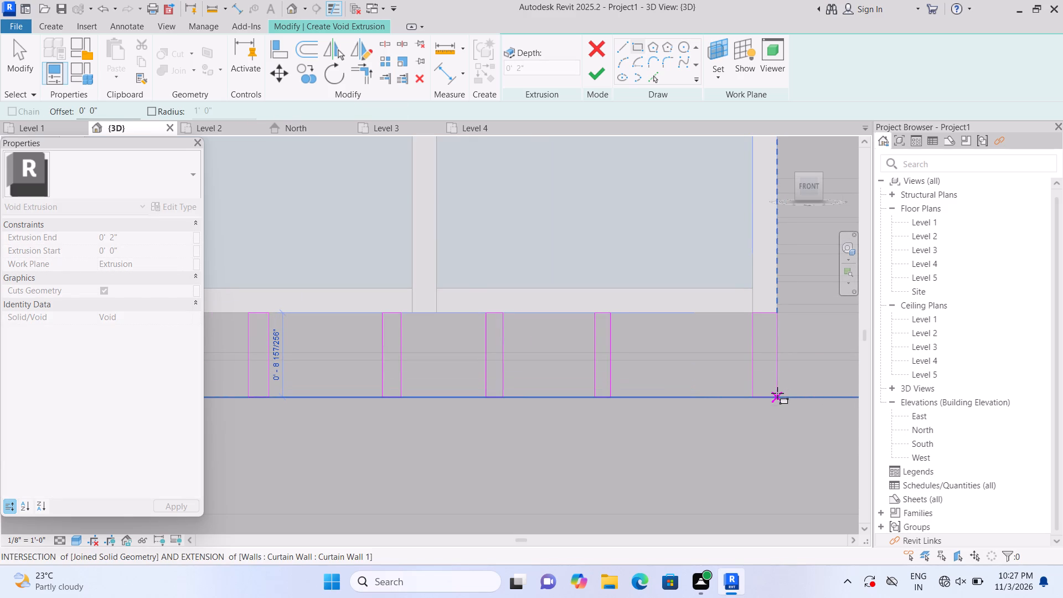
click(777, 393)
key(Escape)
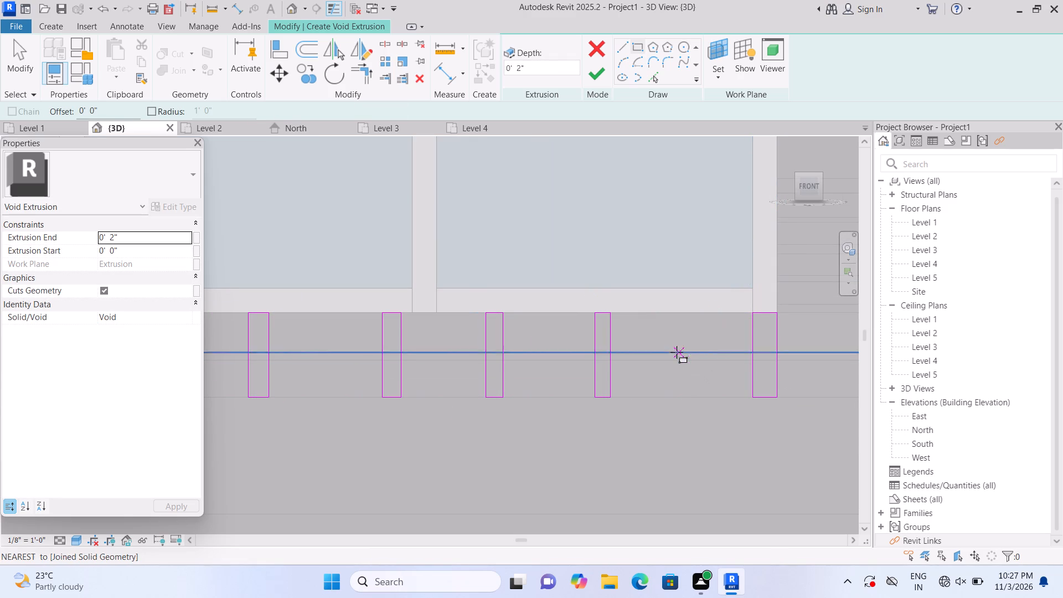
double_click(678, 315)
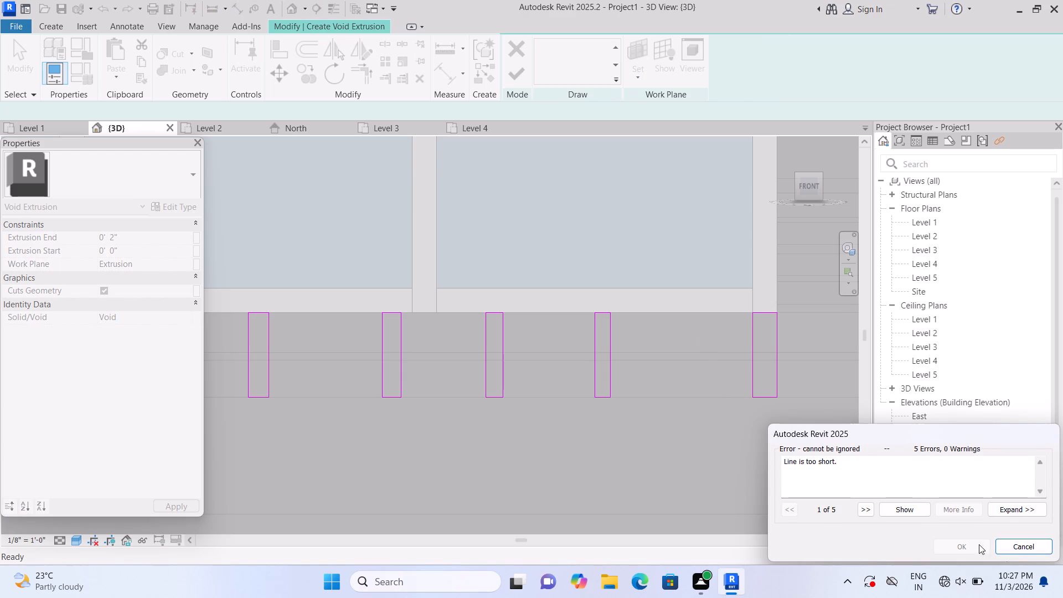
click(1013, 547)
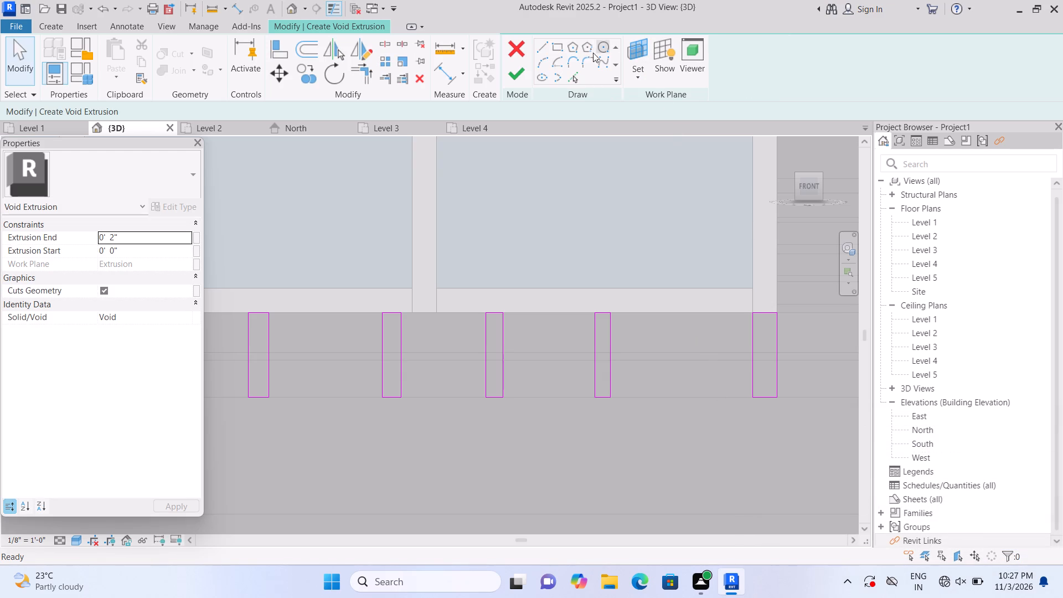
click(557, 47)
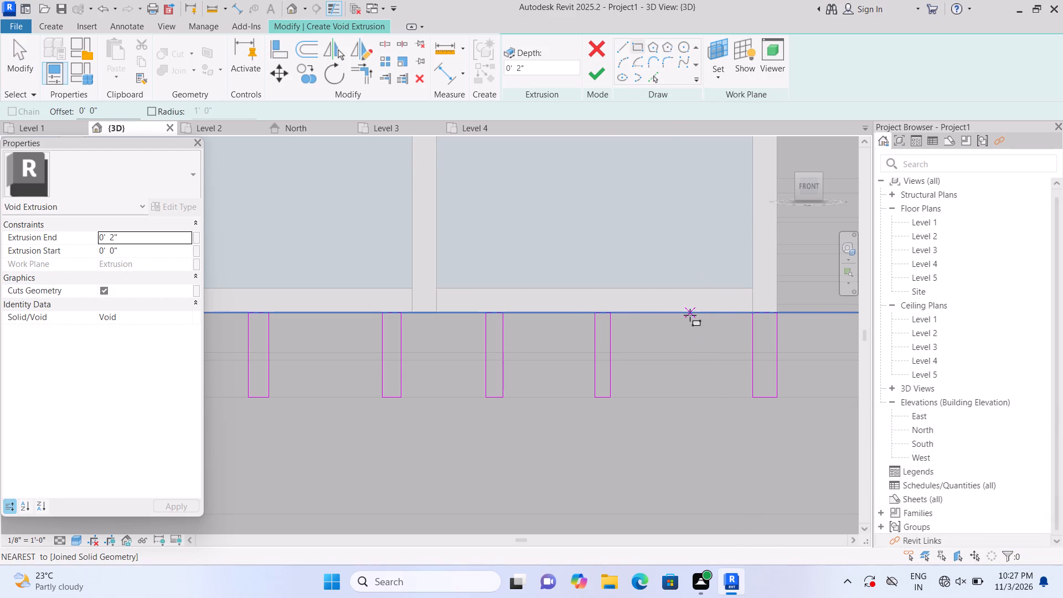
click(675, 315)
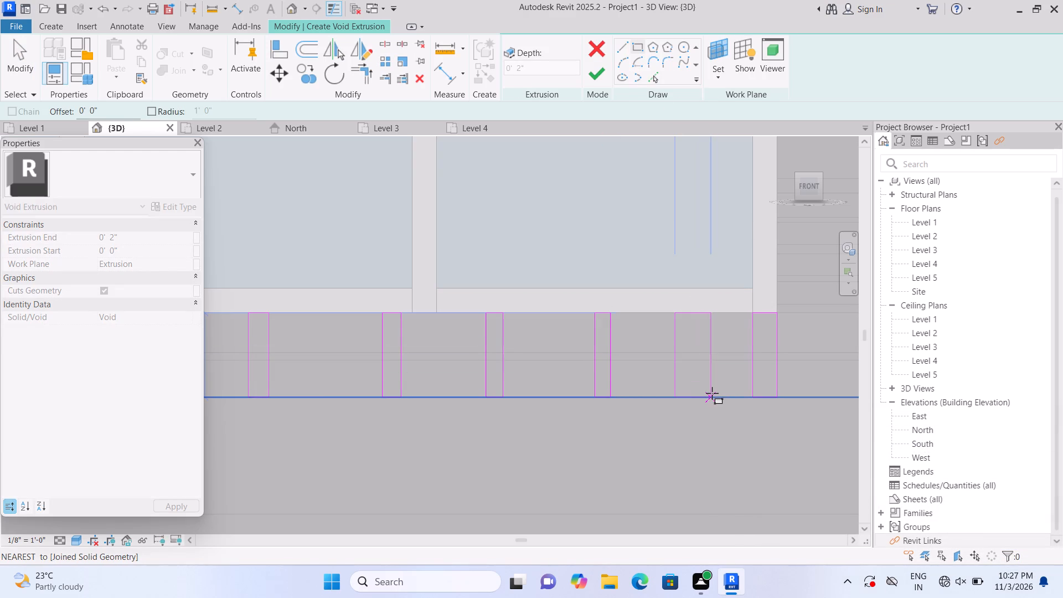
click(691, 393)
Finish the void extrusion of the upright grooves and set its Extrusion End to 1".
scroll(693, 391, down, 4)
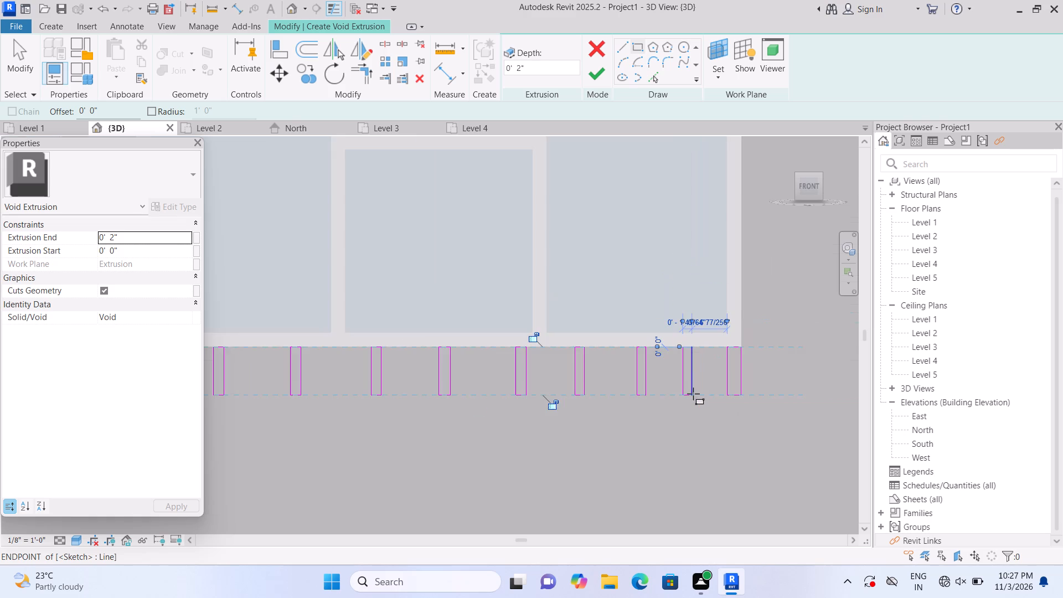
scroll(693, 394, down, 1)
click(598, 81)
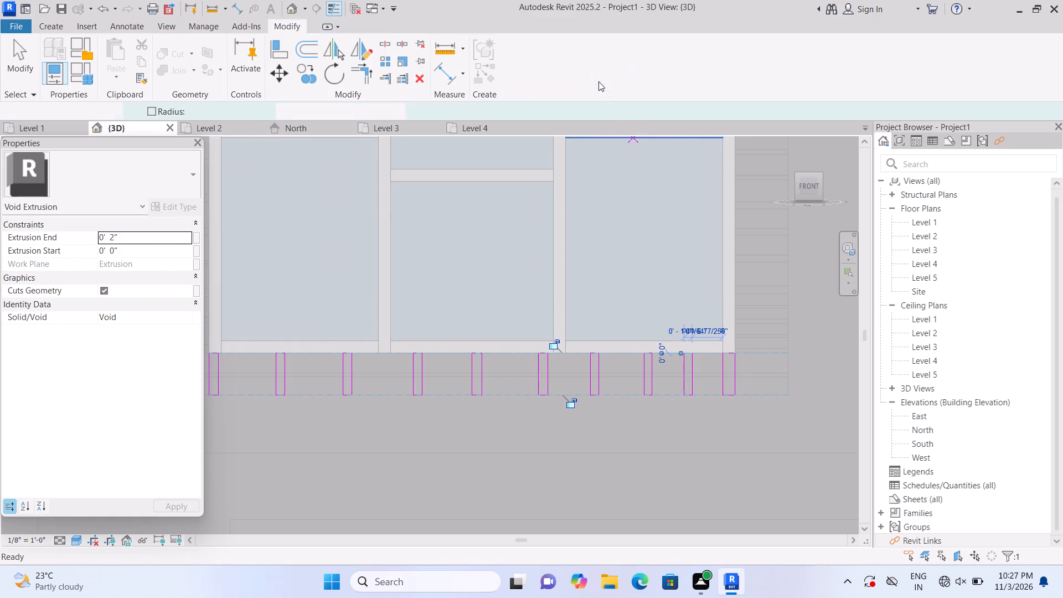
click(158, 239)
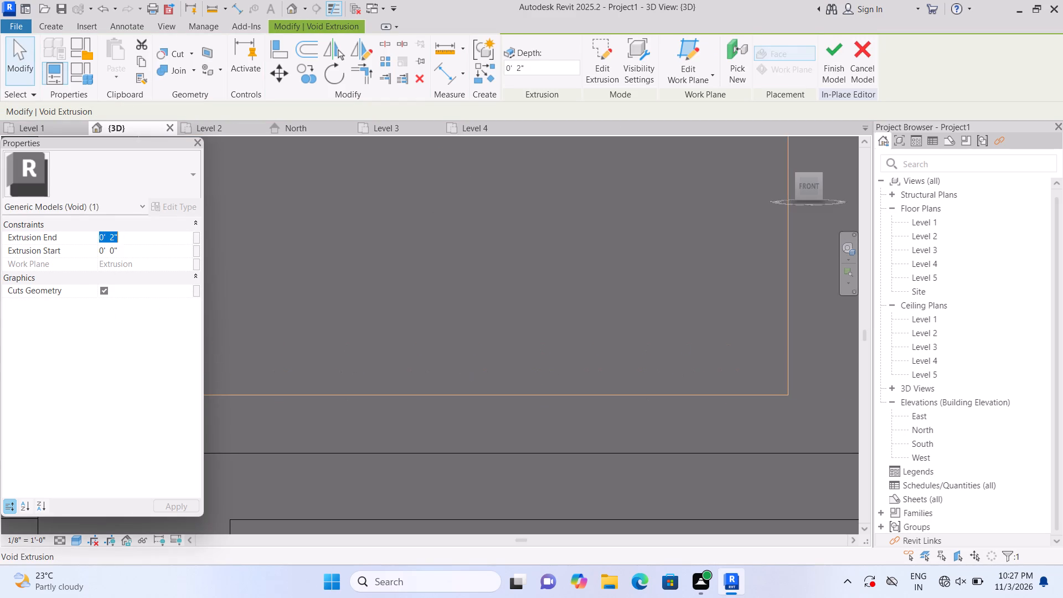
key(BackSpace)
text(1")
key(Return)
scroll(240, 269, down, 2)
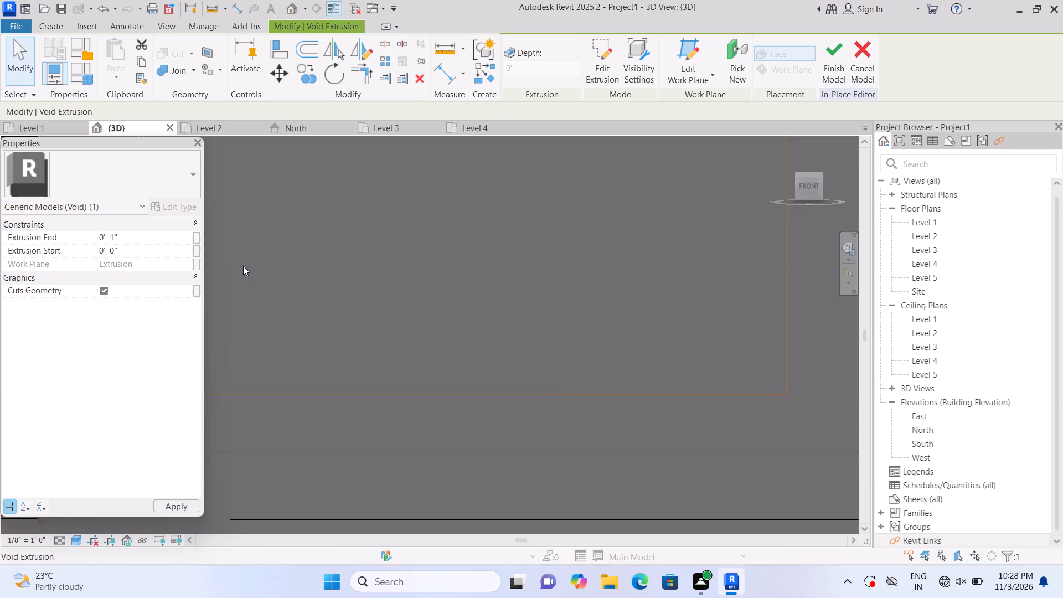
scroll(243, 266, down, 3)
click(611, 327)
Start a new void extrusion with the wall face beside the lower right window as its work plane.
scroll(613, 326, down, 3)
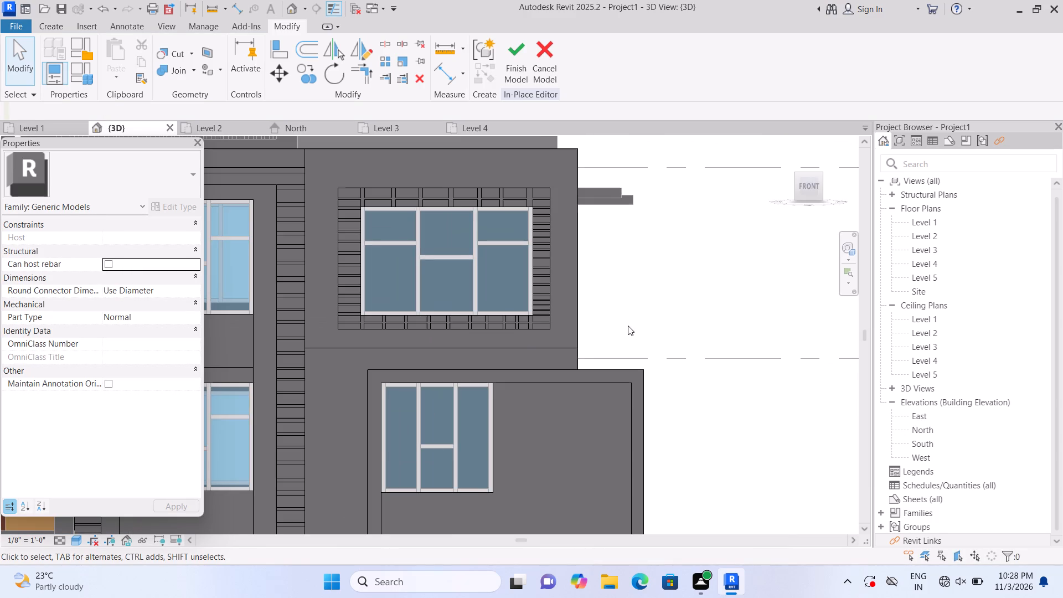
scroll(628, 326, down, 1)
middle_drag(631, 326, 663, 302)
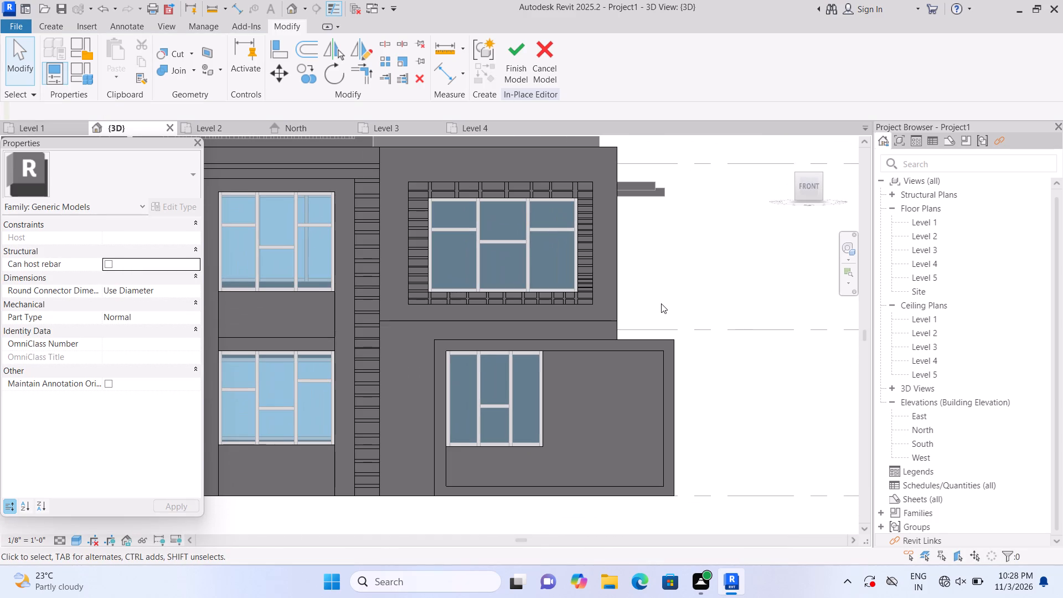
middle_drag(663, 305, 689, 265)
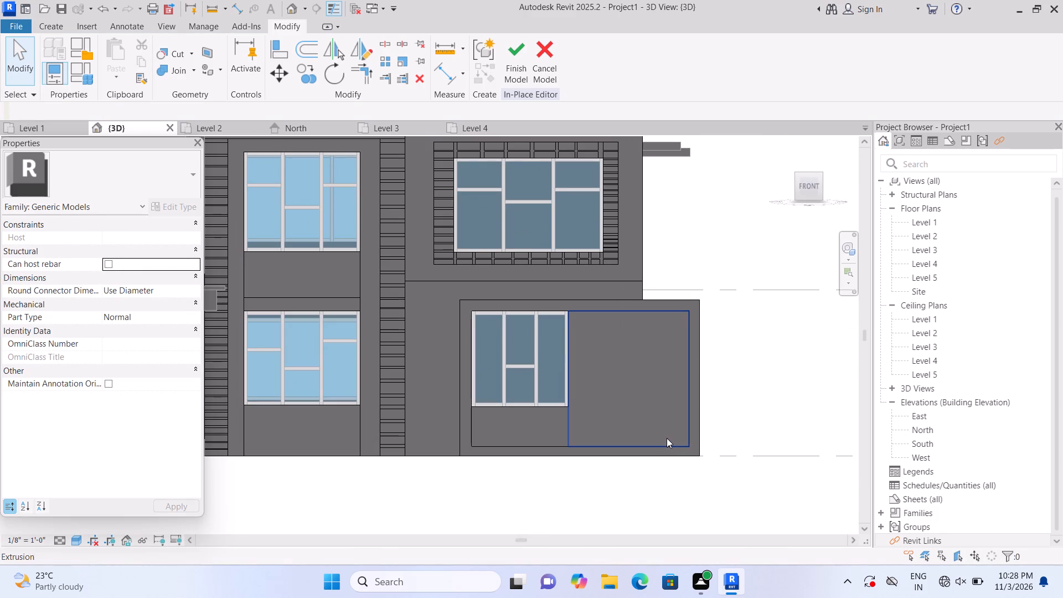
click(62, 30)
click(284, 72)
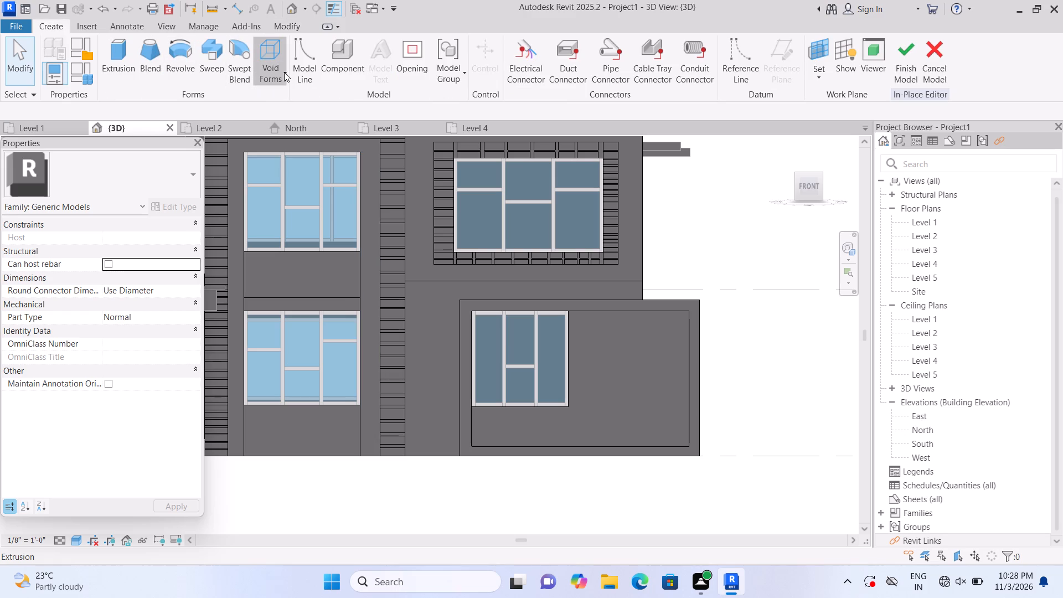
click(306, 102)
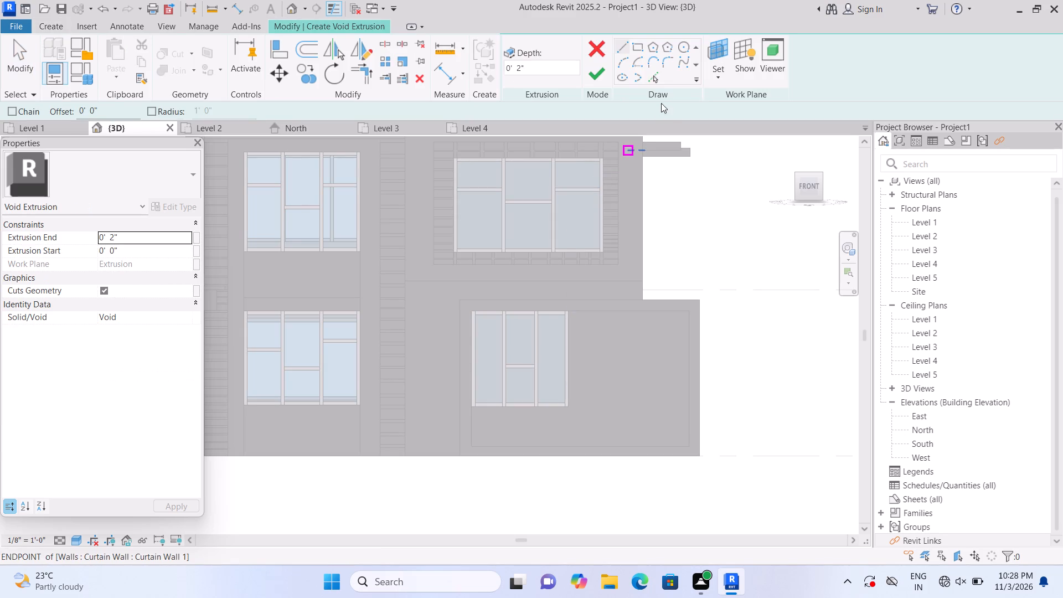
click(729, 82)
click(748, 131)
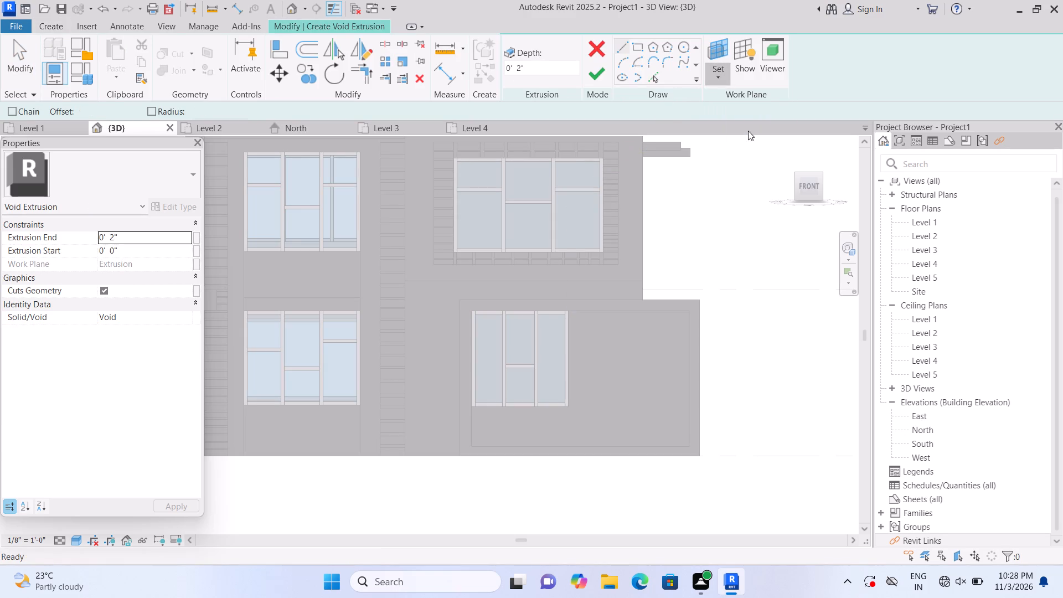
double_click(670, 344)
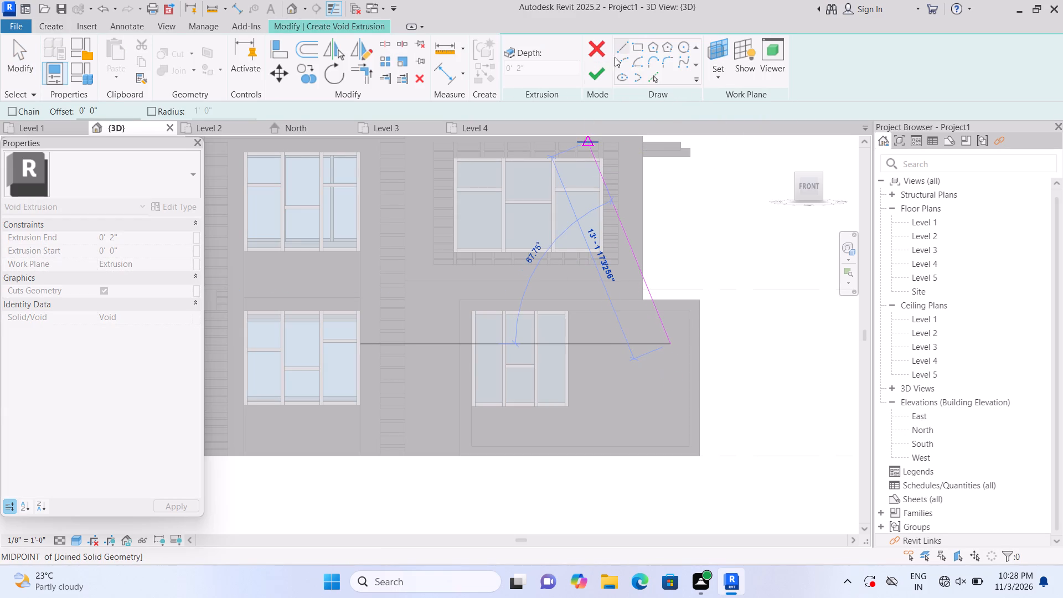
Sketch a rectangle about 7' 3 1/8" by 2 5/16" from the lower window's bottom-right corner to the recessed panel's right edge.
click(643, 45)
scroll(636, 411, up, 2)
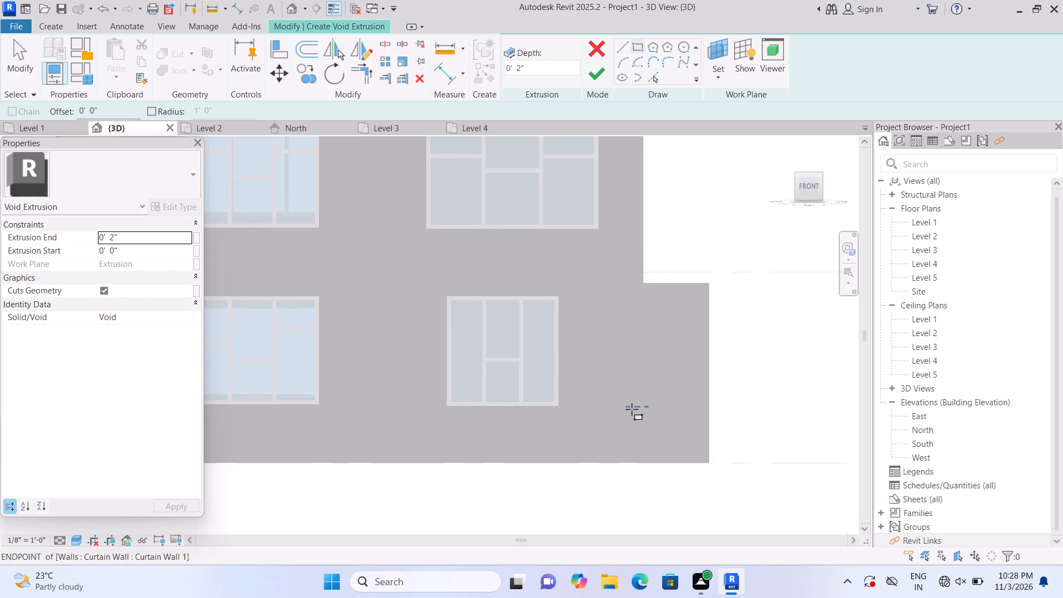
scroll(632, 409, up, 2)
scroll(546, 411, up, 2)
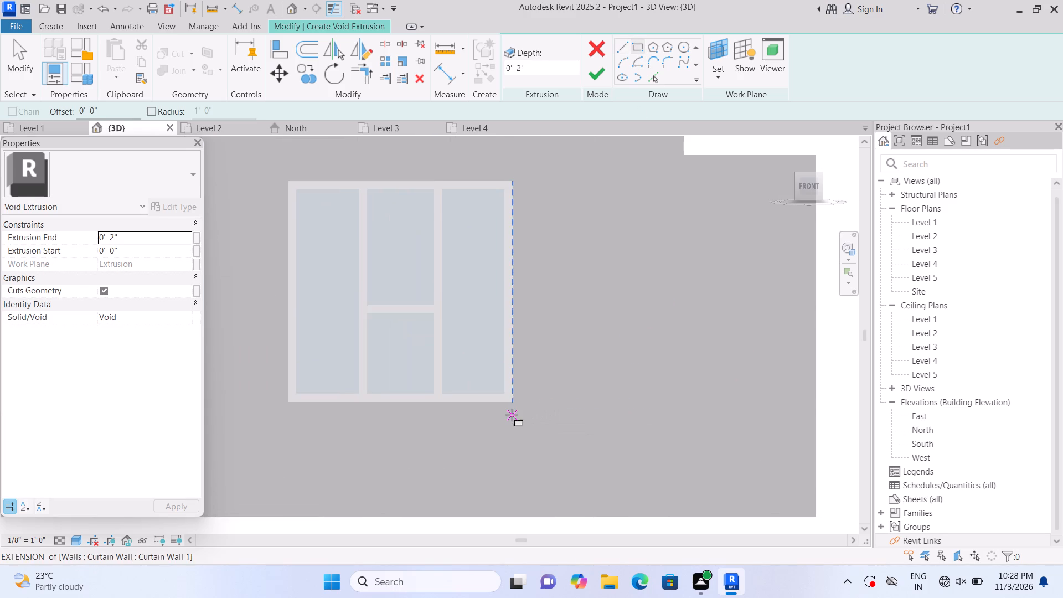
click(510, 407)
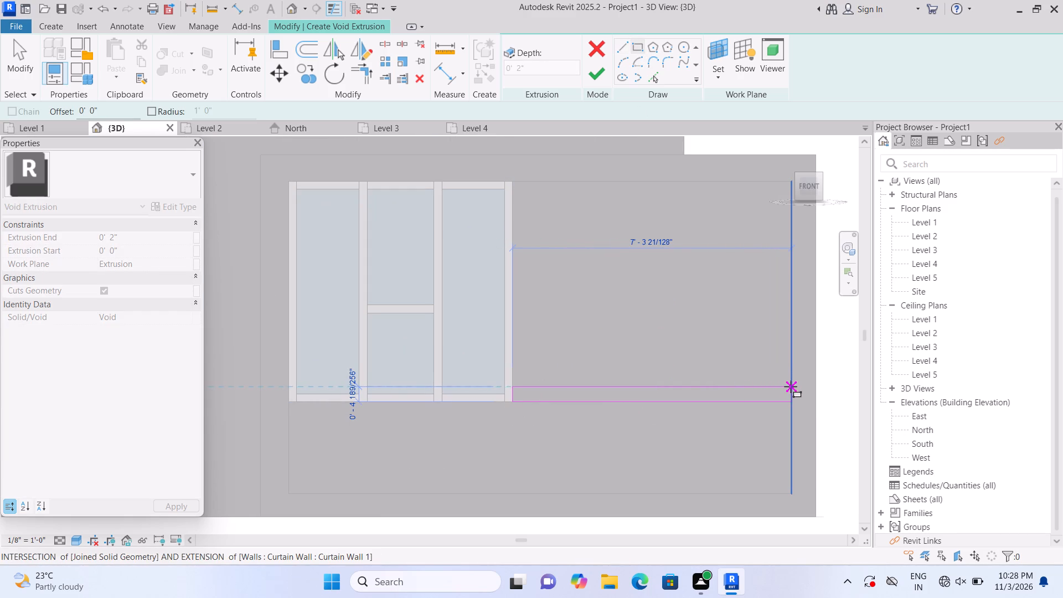
scroll(791, 388, up, 3)
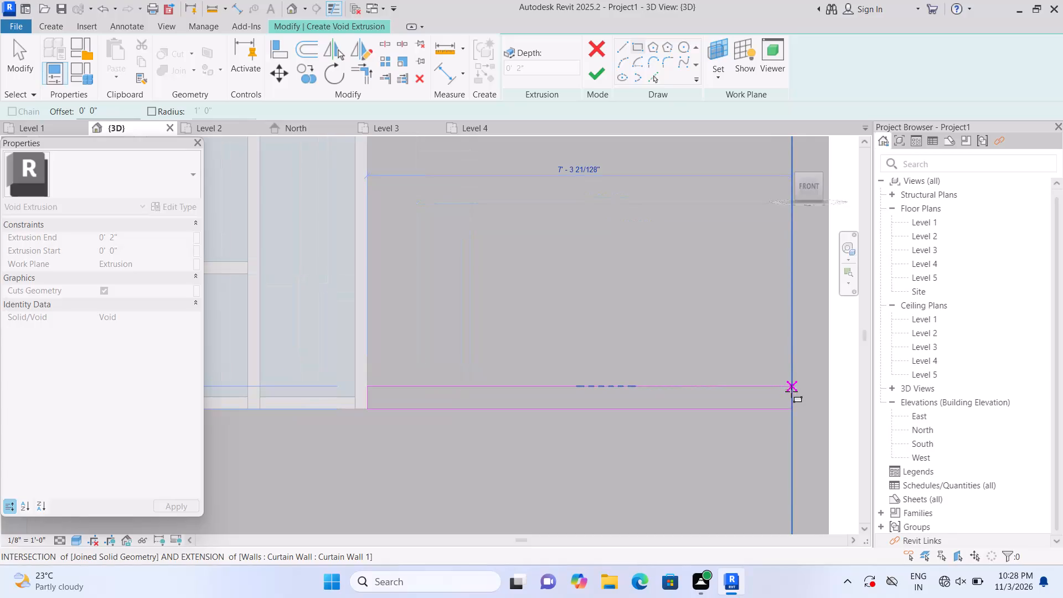
click(793, 398)
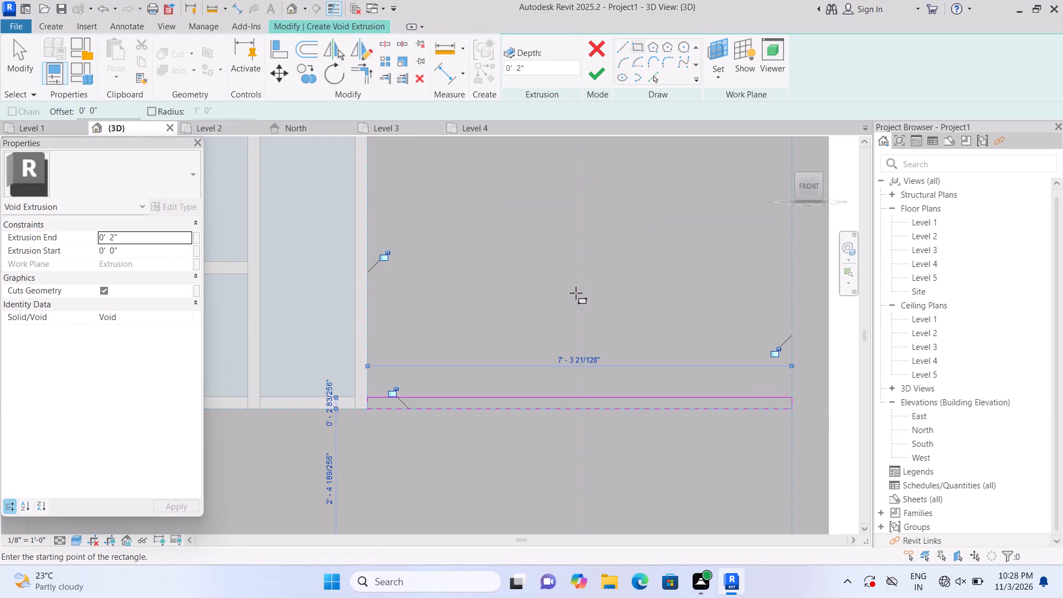
key(Escape)
Sketch three thin horizontal rectangles about 7' 3 1/8" long near the recessed panel's top, from the window's right edge to the panel's right edge.
scroll(525, 251, up, 1)
middle_drag(525, 252, 549, 386)
middle_drag(485, 266, 472, 373)
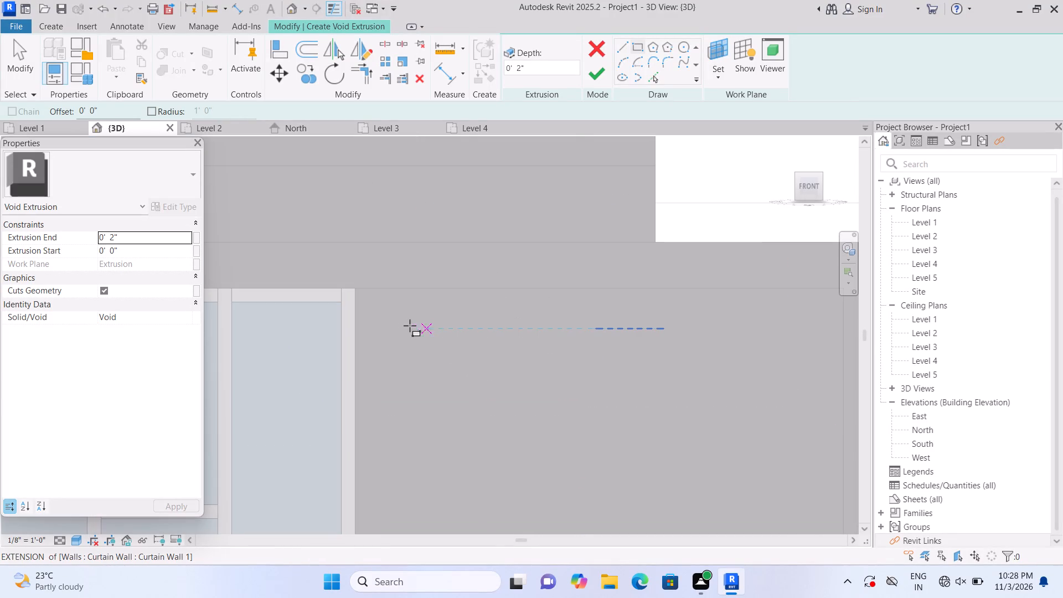
click(359, 321)
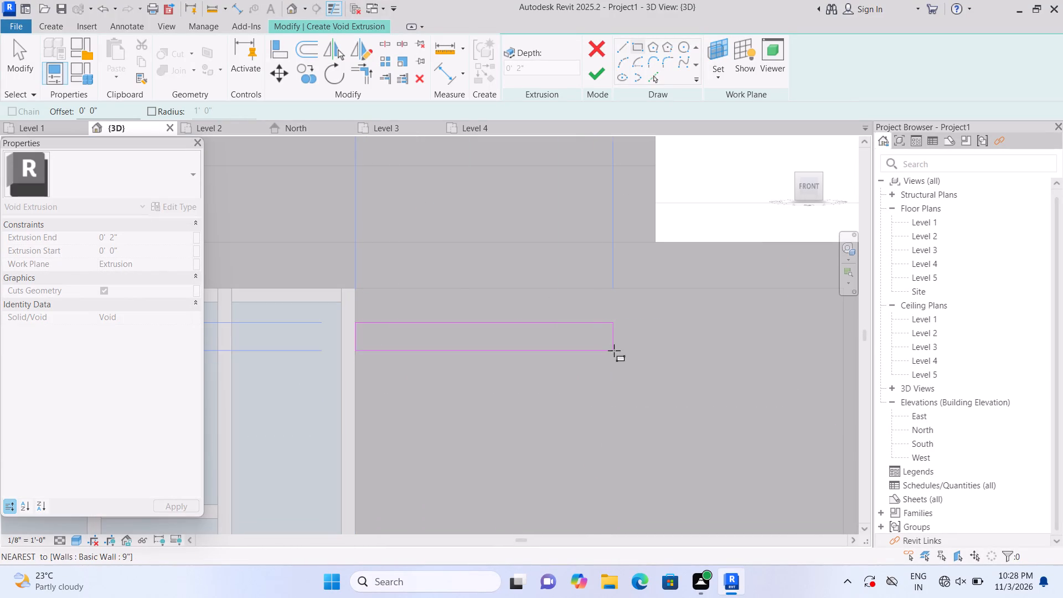
middle_drag(608, 348, 474, 318)
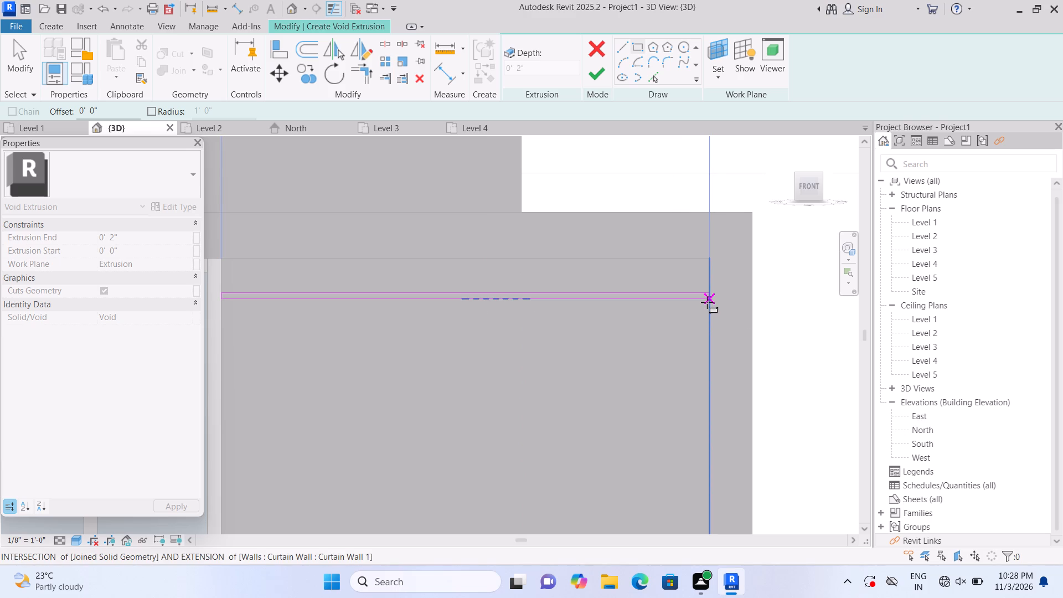
click(708, 305)
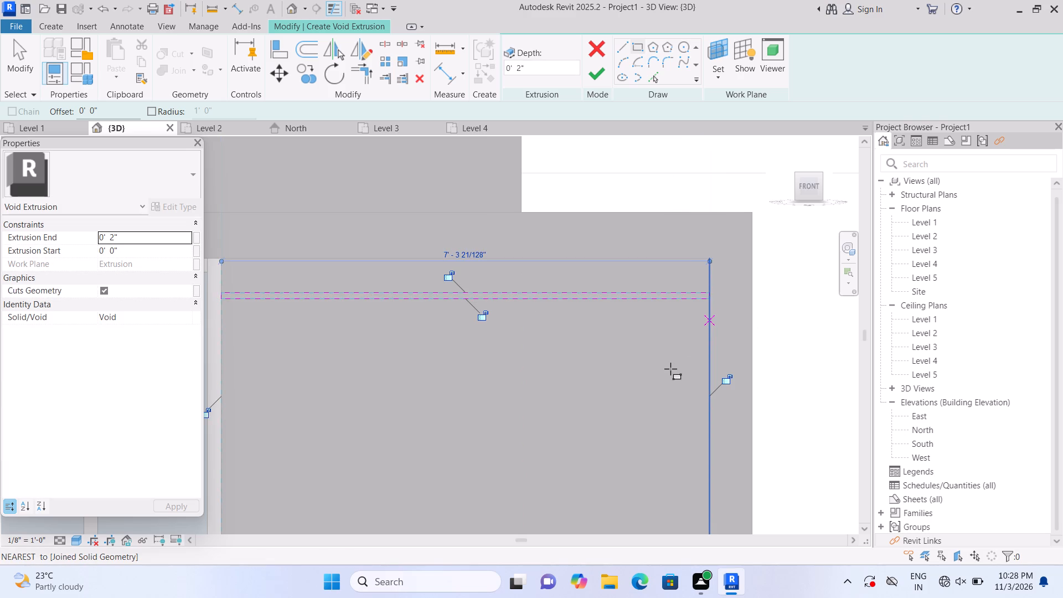
key(Escape)
middle_drag(654, 368, 702, 301)
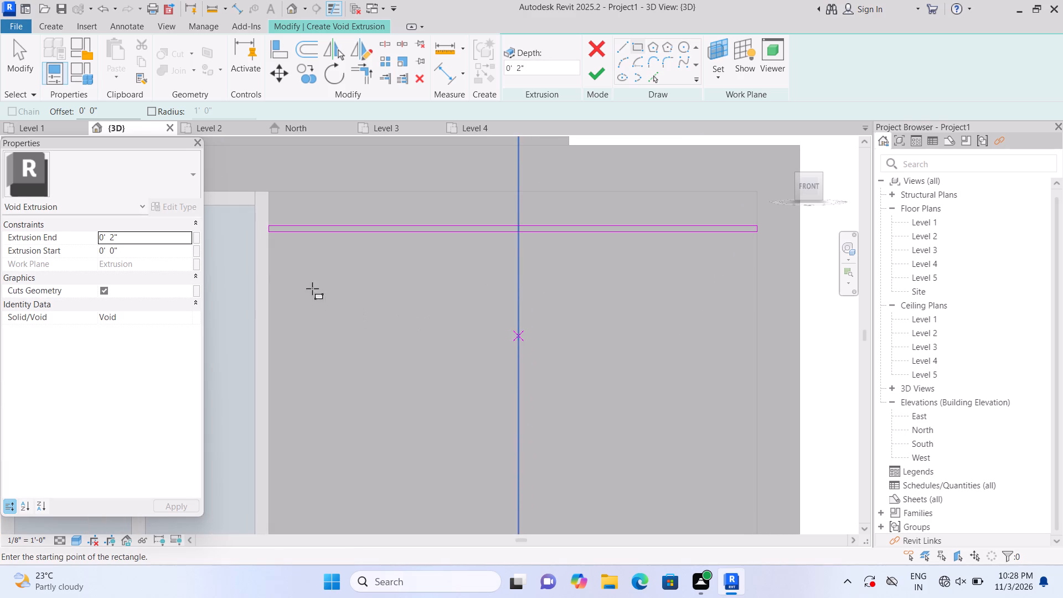
click(272, 255)
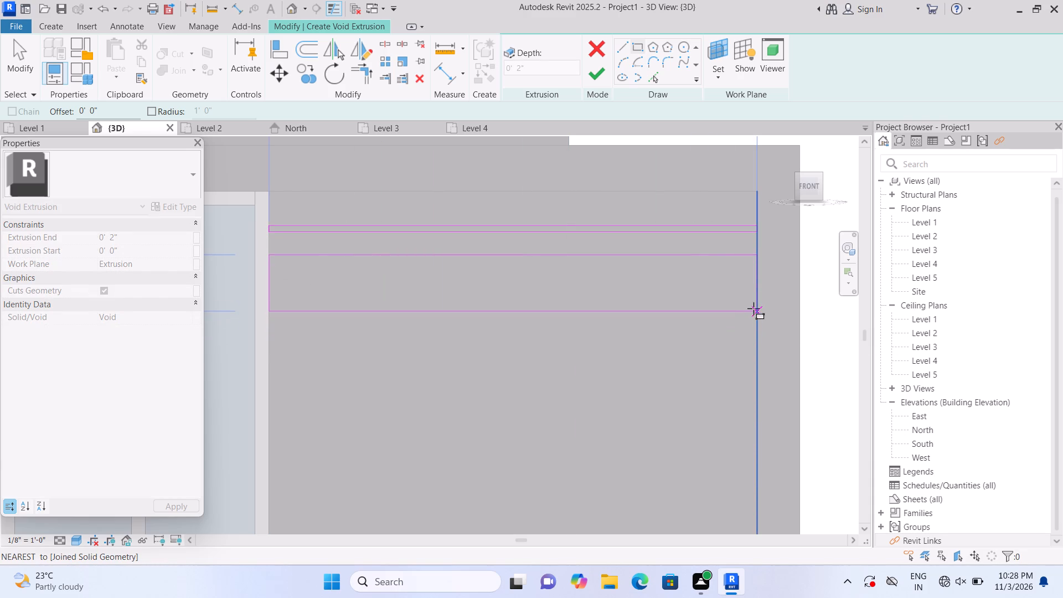
click(752, 267)
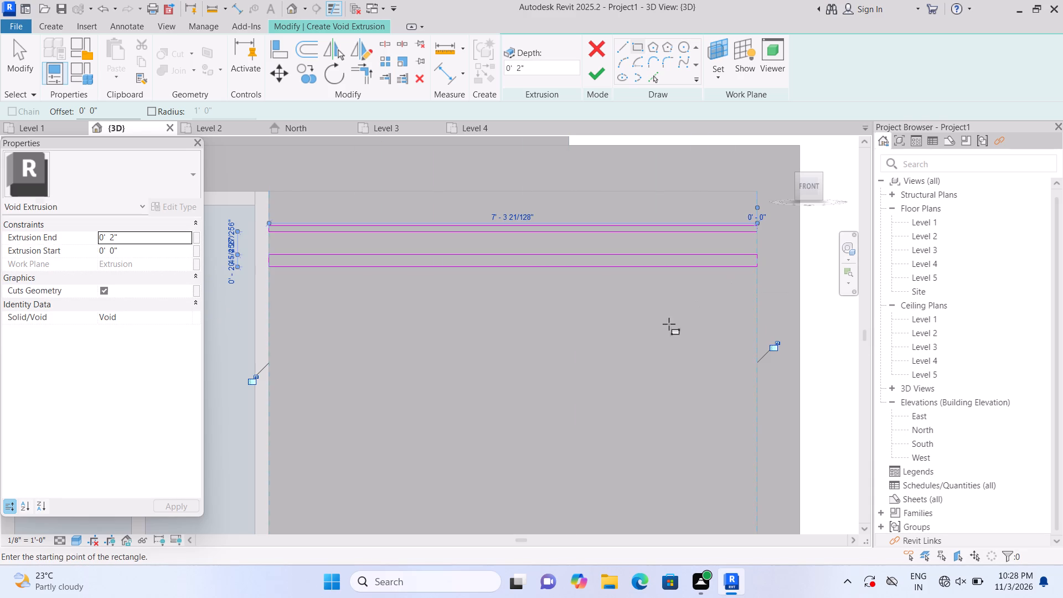
key(Escape)
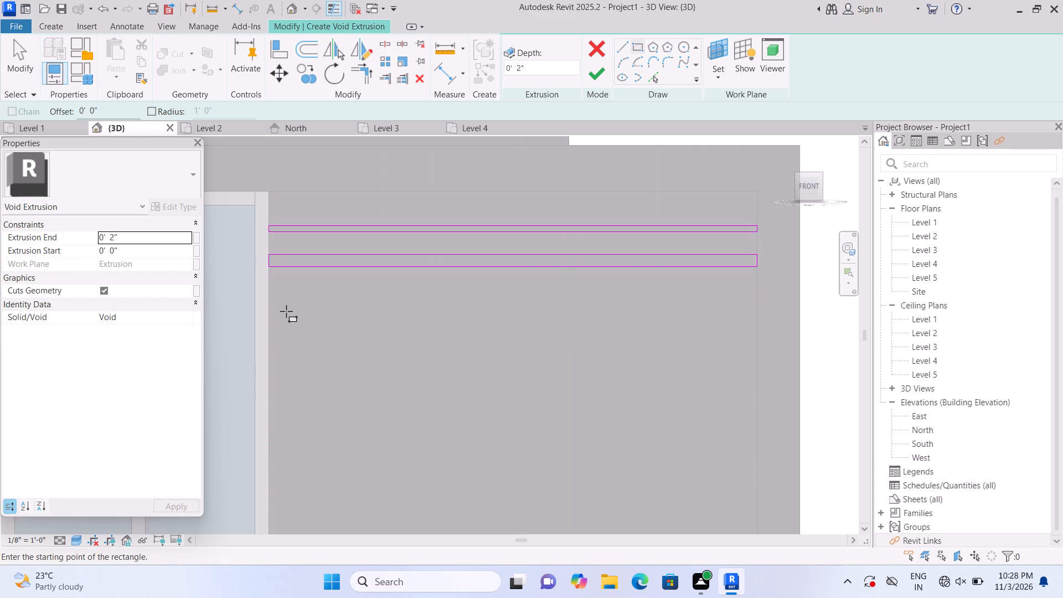
click(273, 295)
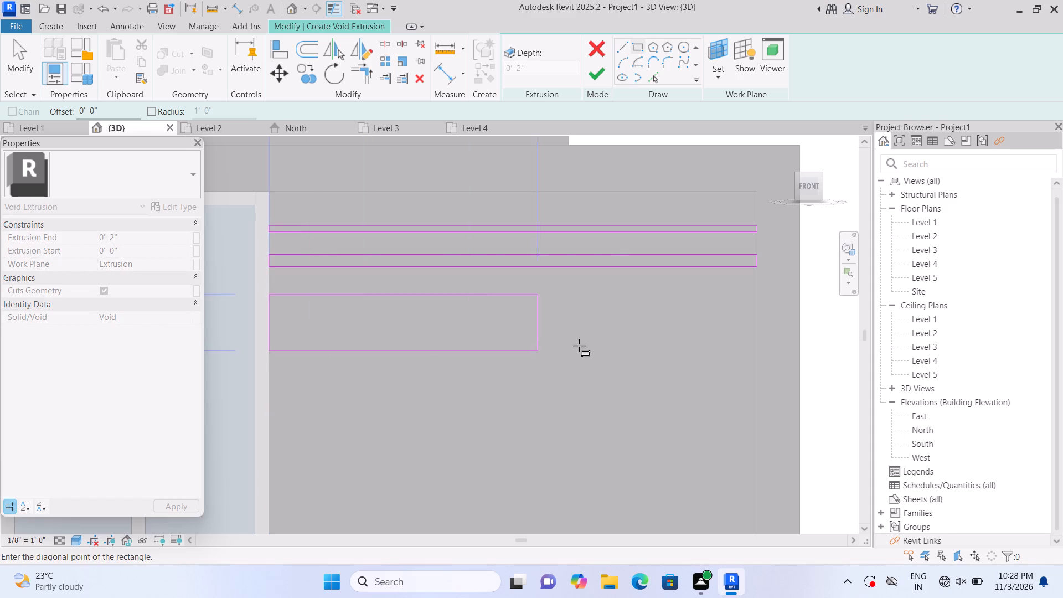
click(755, 304)
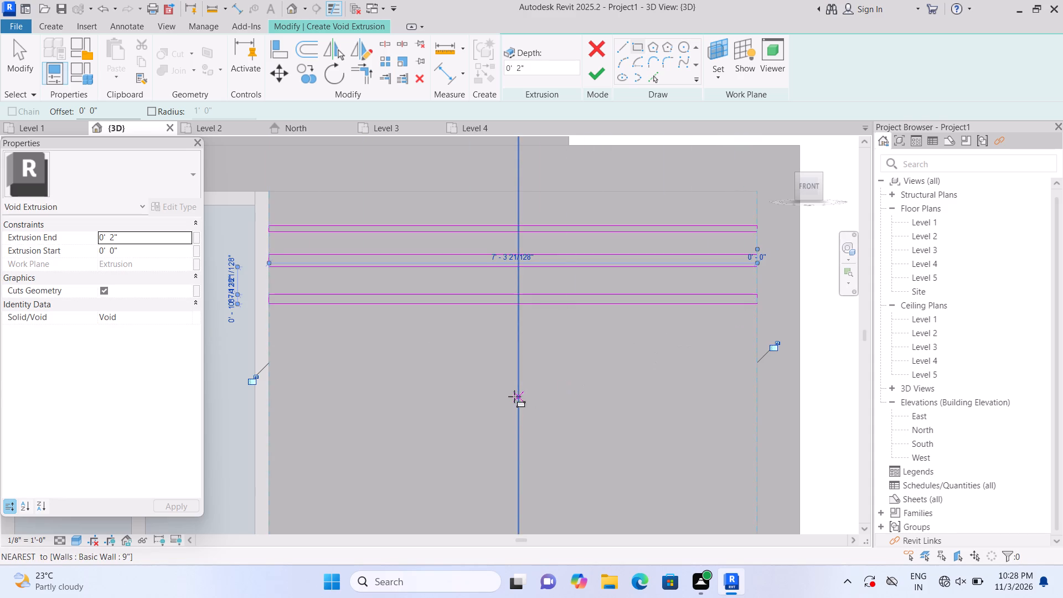
key(Escape)
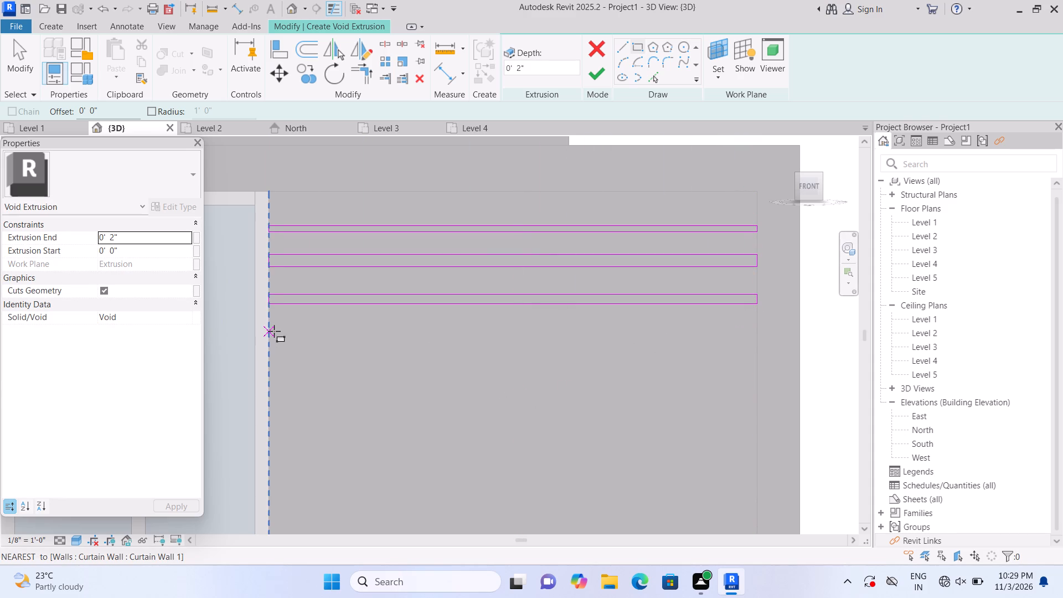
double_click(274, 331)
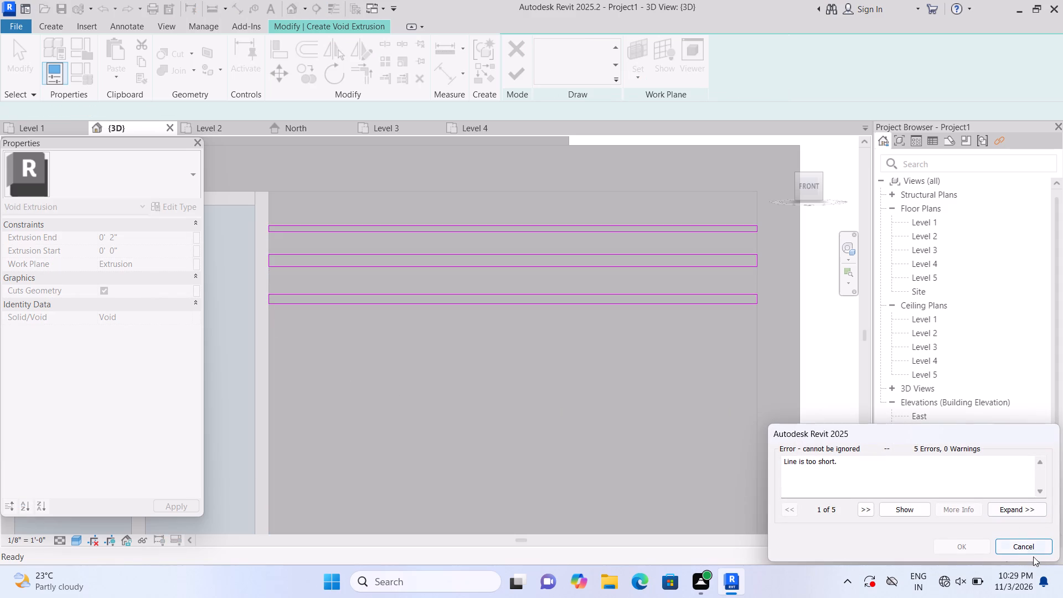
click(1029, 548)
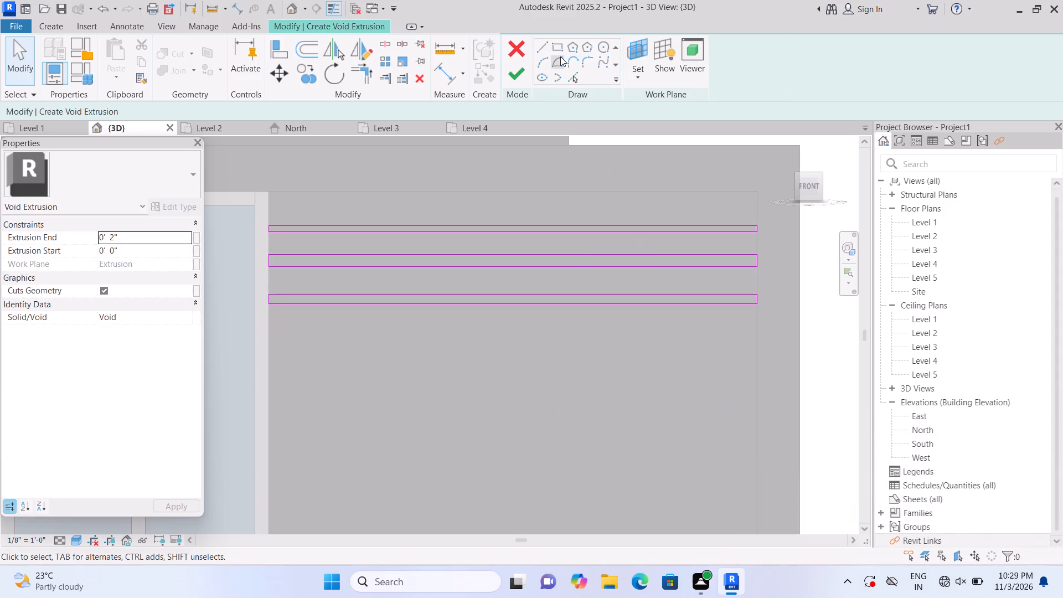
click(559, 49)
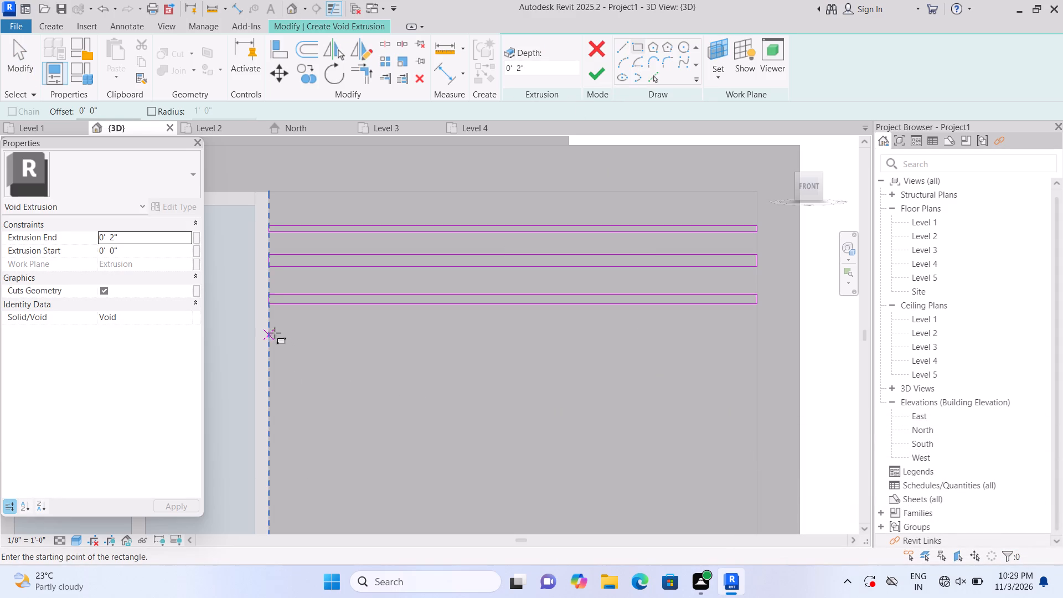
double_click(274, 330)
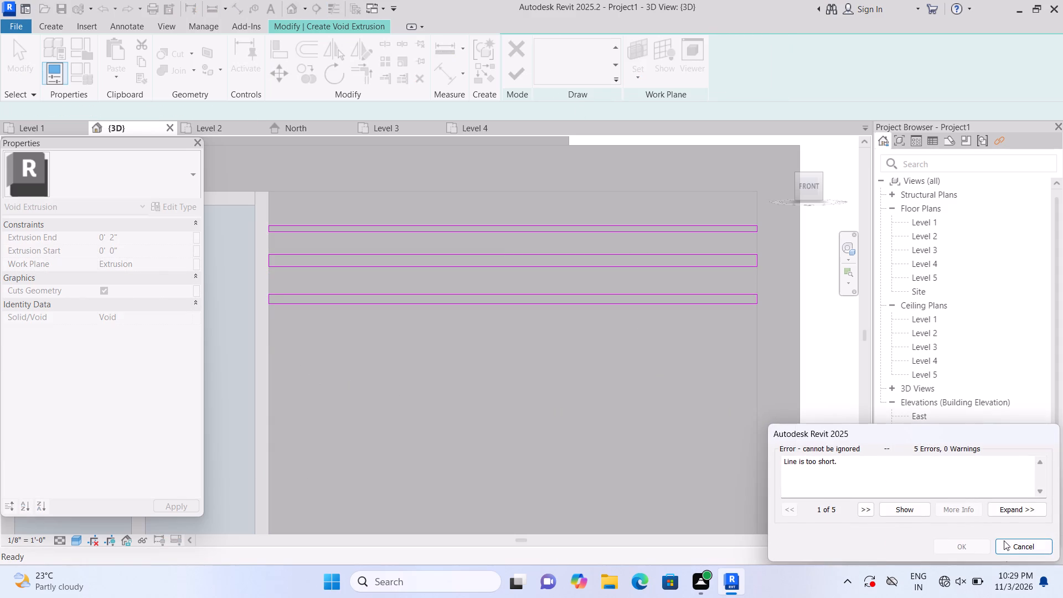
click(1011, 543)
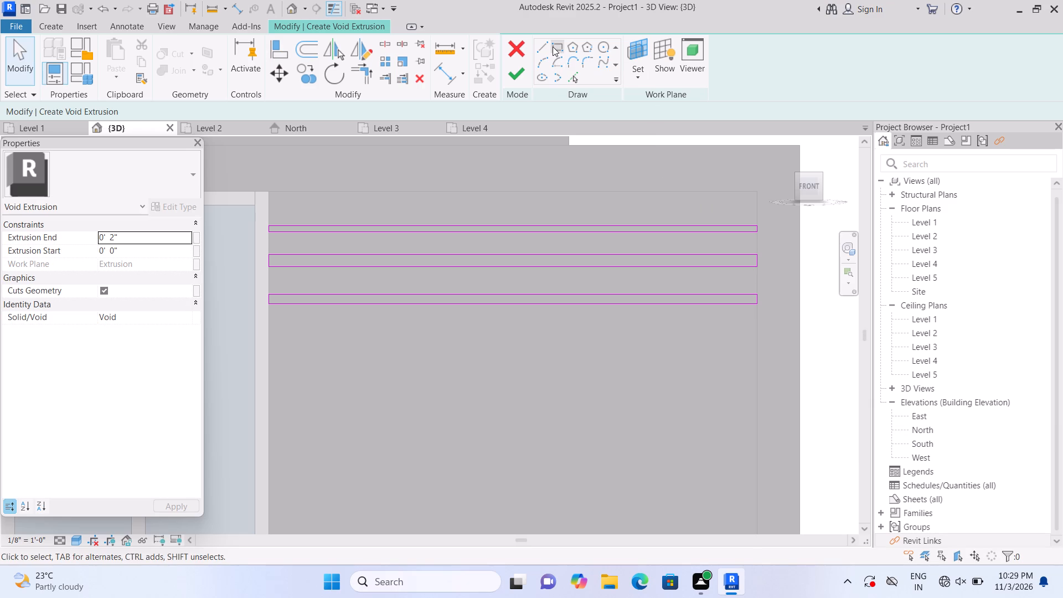
Sketch three more thin horizontal rectangles about 7' 3 1/8" long below the upper three, from the window's right edge to the recessed panel's right edge.
click(553, 47)
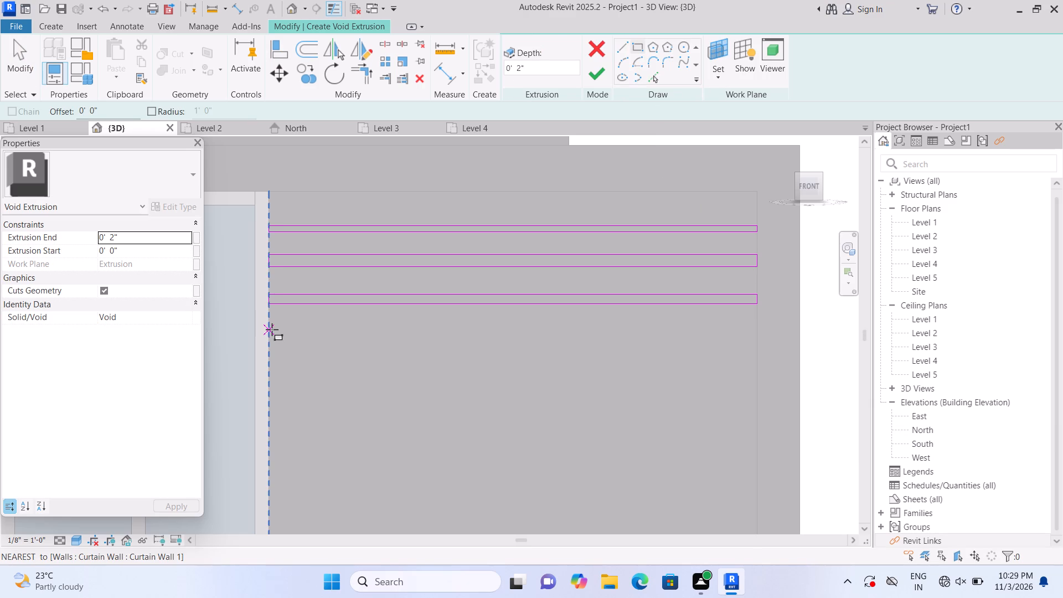
click(272, 329)
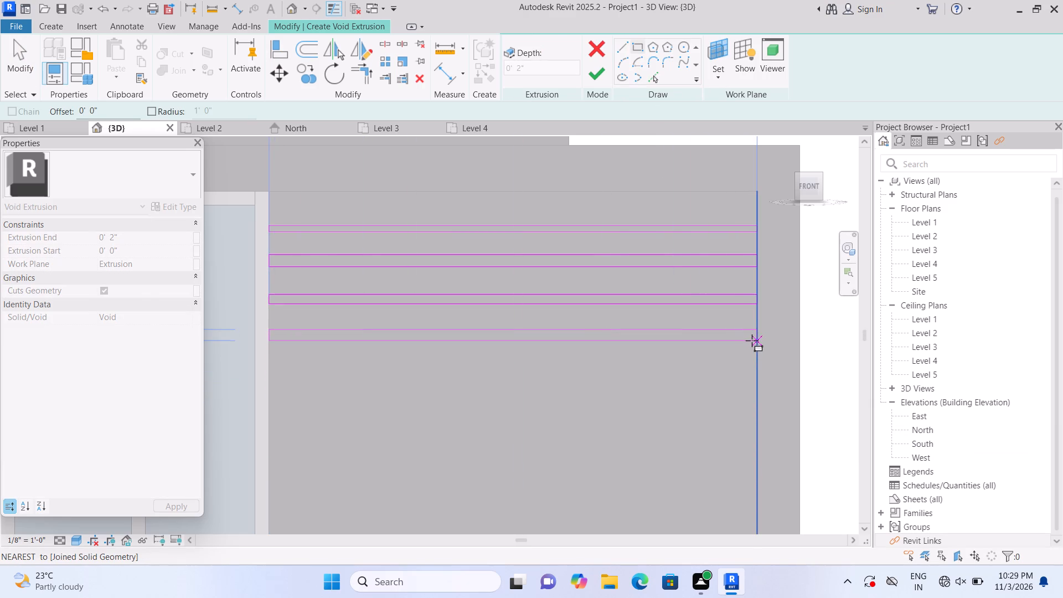
click(751, 338)
key(Escape)
middle_drag(524, 466, 523, 458)
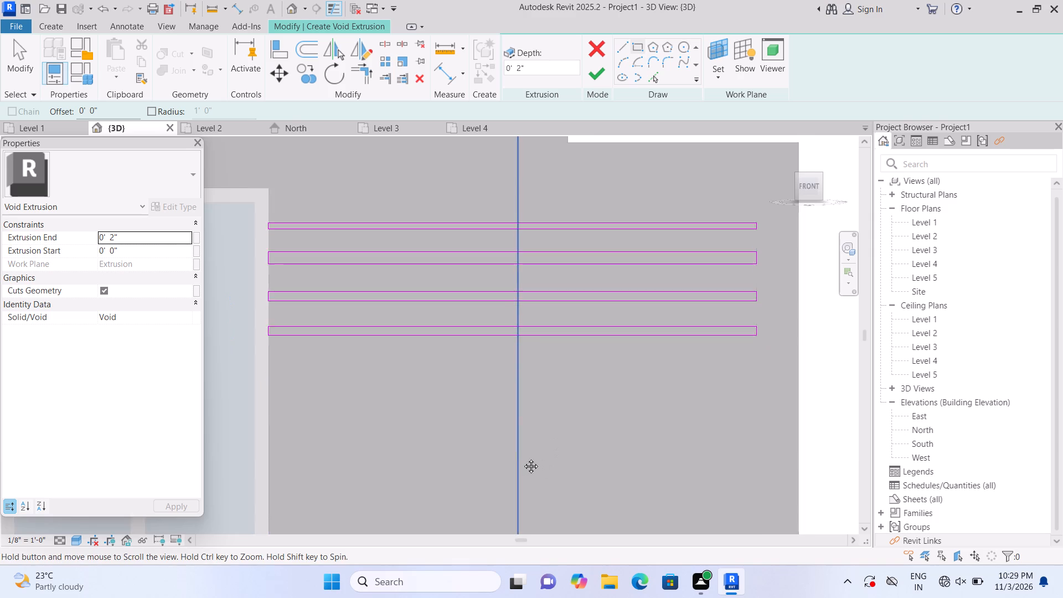
middle_drag(523, 458, 530, 403)
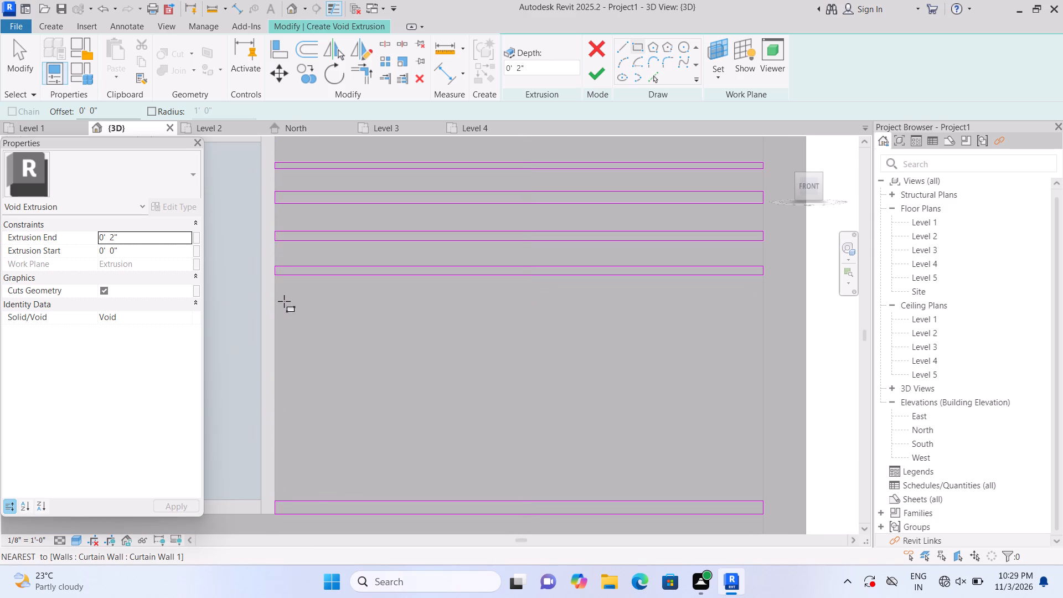
click(279, 301)
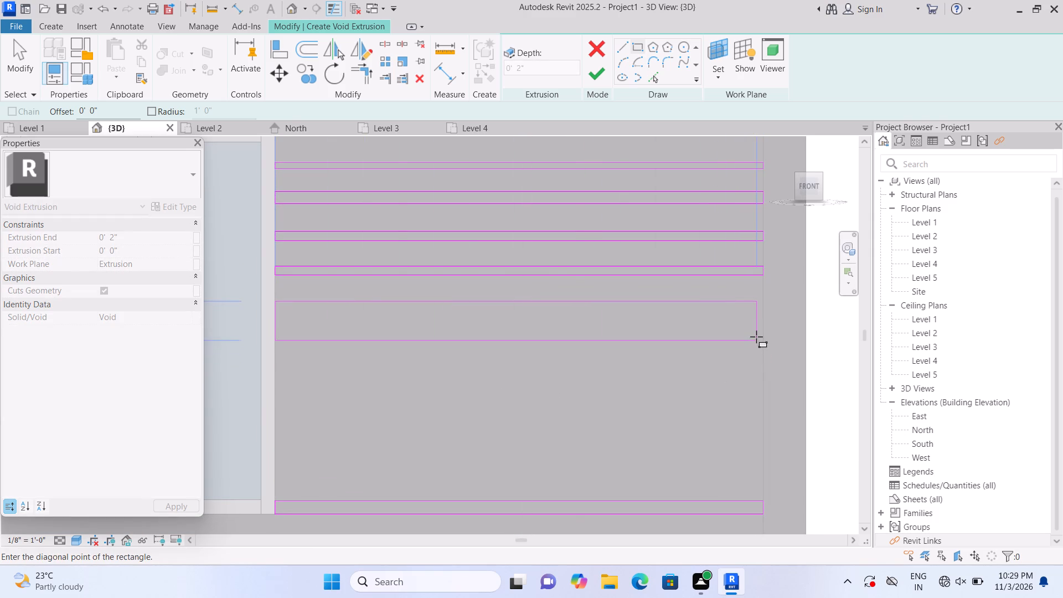
click(758, 312)
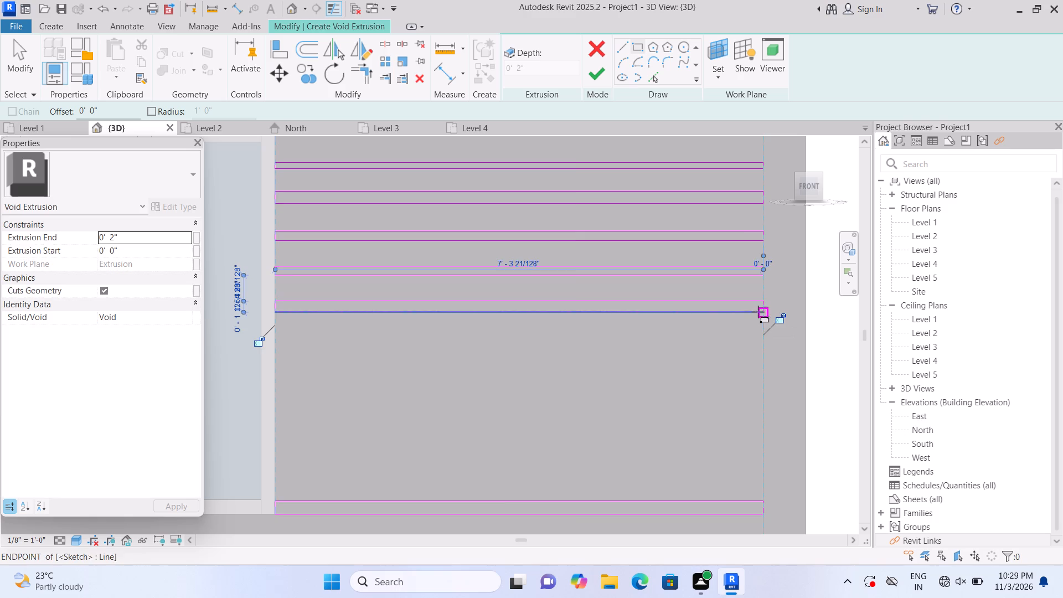
key(Escape)
middle_drag(456, 485, 458, 430)
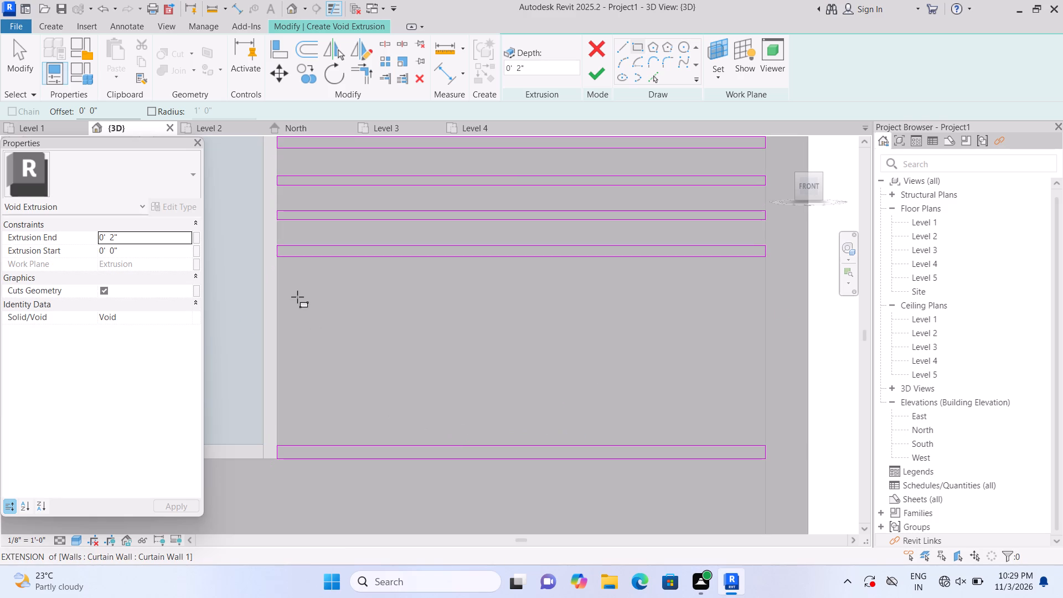
click(283, 284)
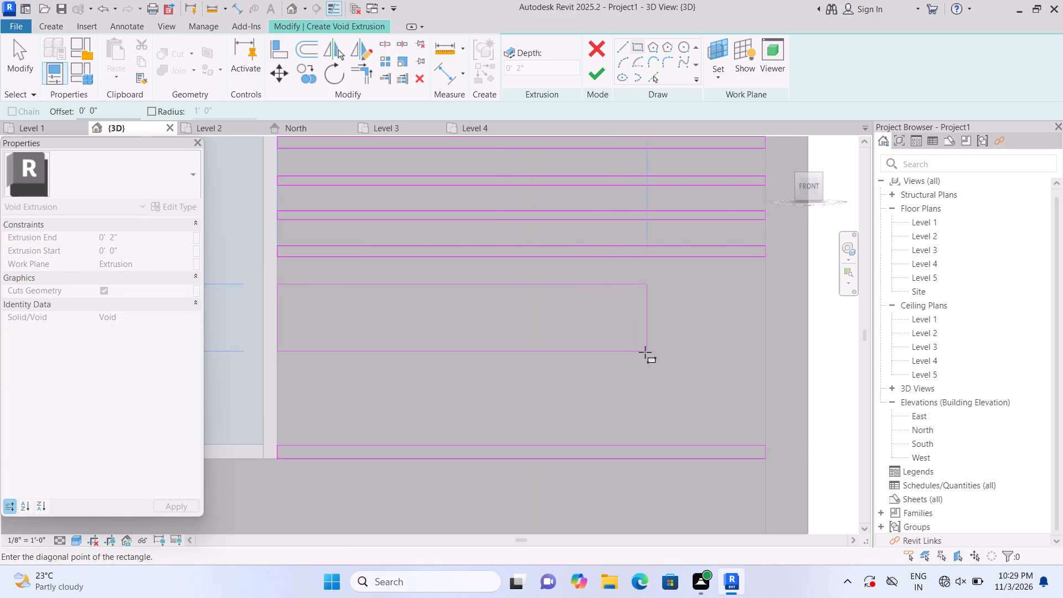
click(764, 295)
key(Escape)
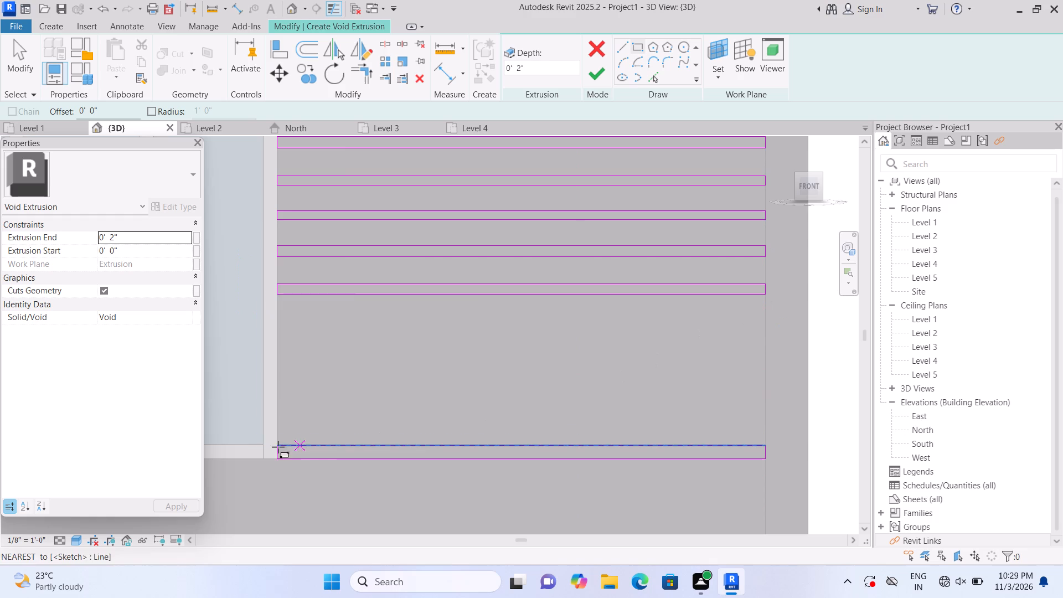
Sketch four more thin rectangles about 7' 3 1/8" long between the window and the panel's right edge, continuing down to just above the lowest one.
double_click(283, 318)
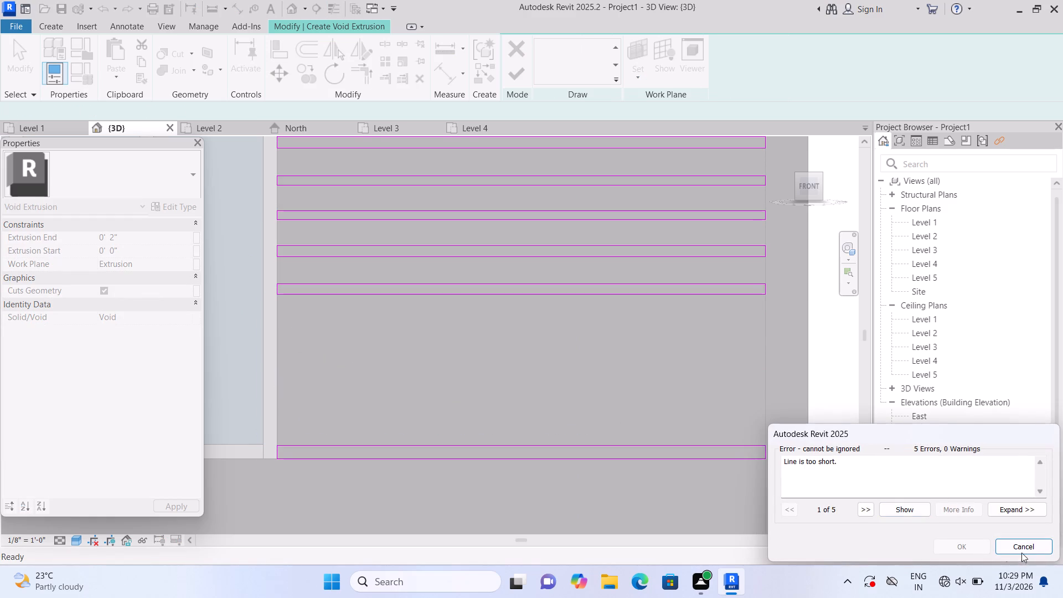
click(1019, 545)
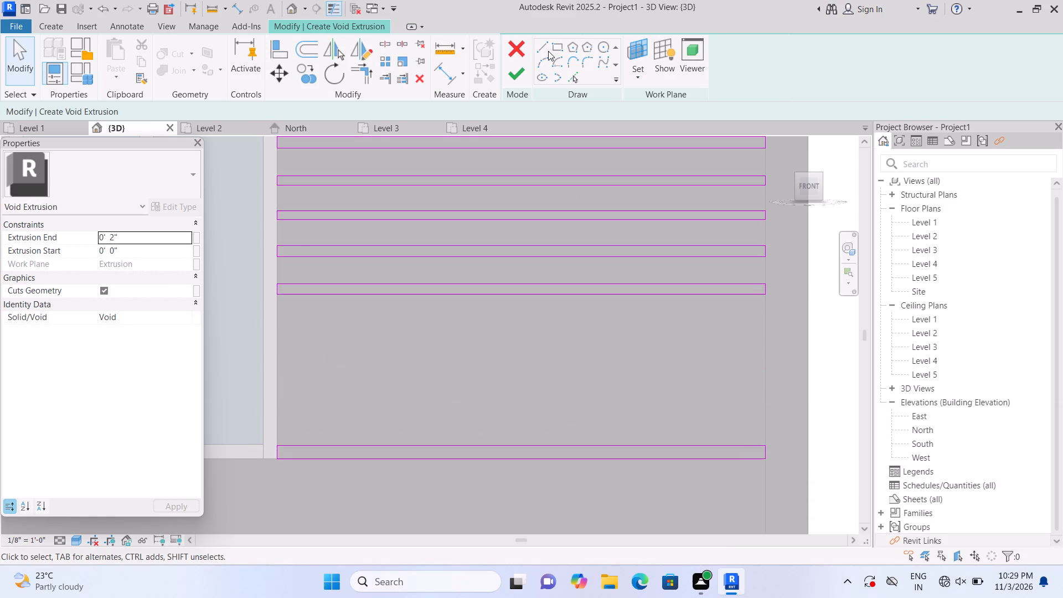
click(559, 44)
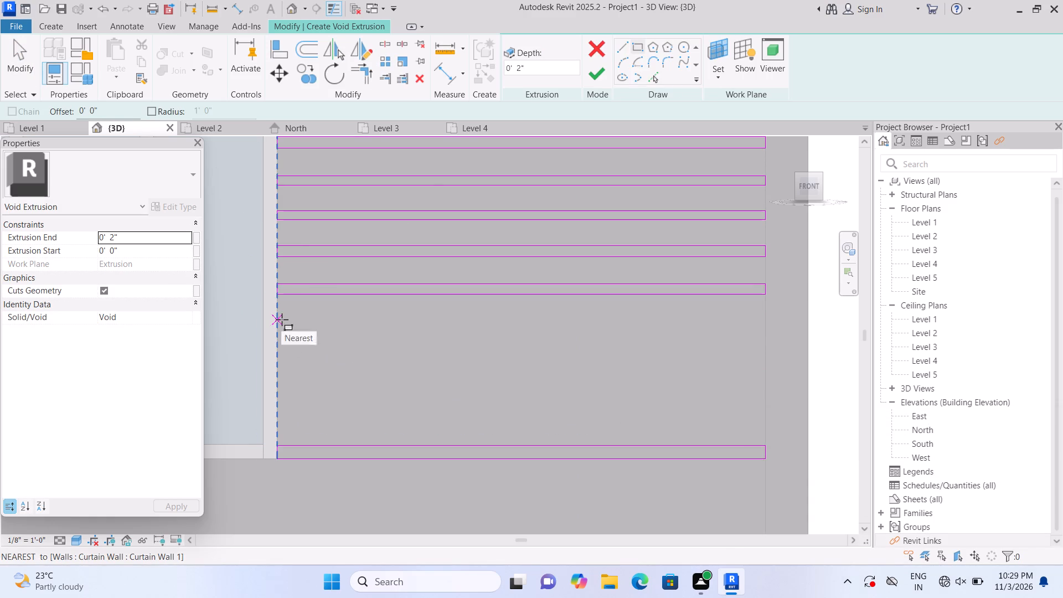
click(282, 321)
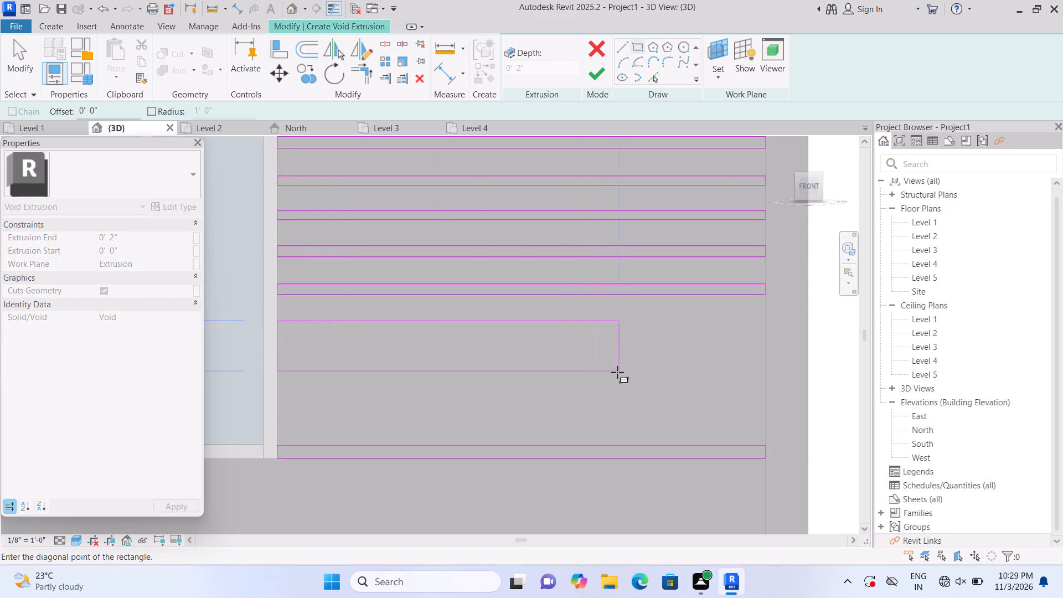
click(760, 329)
key(Escape)
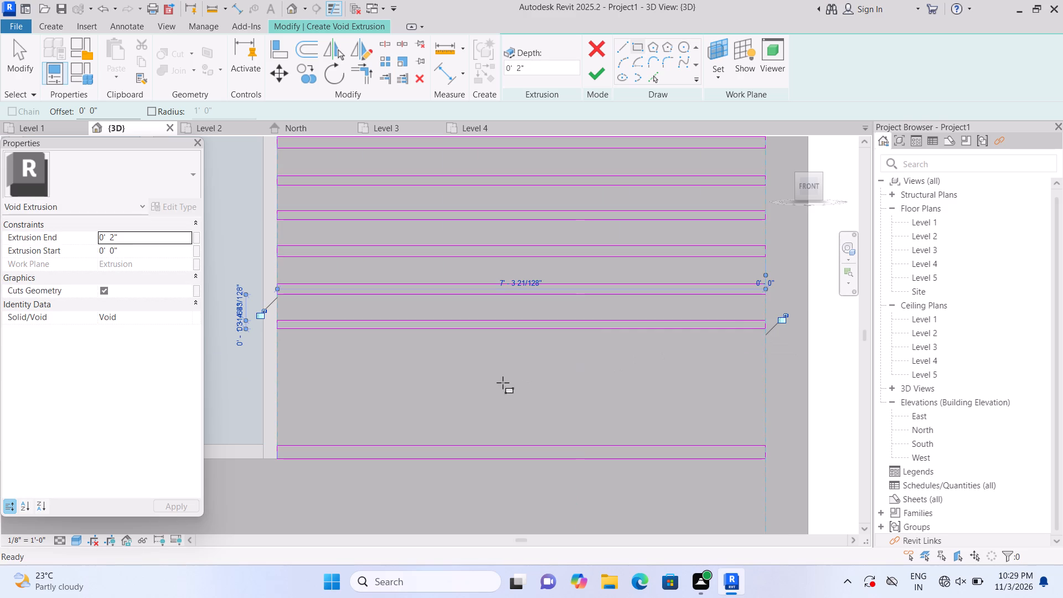
click(282, 356)
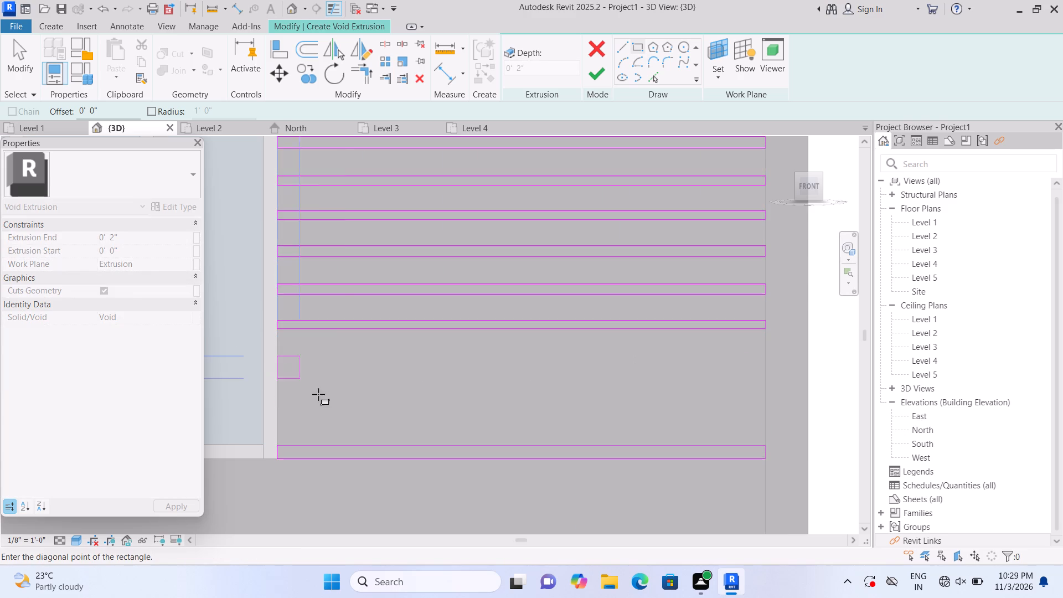
double_click(765, 362)
key(Escape)
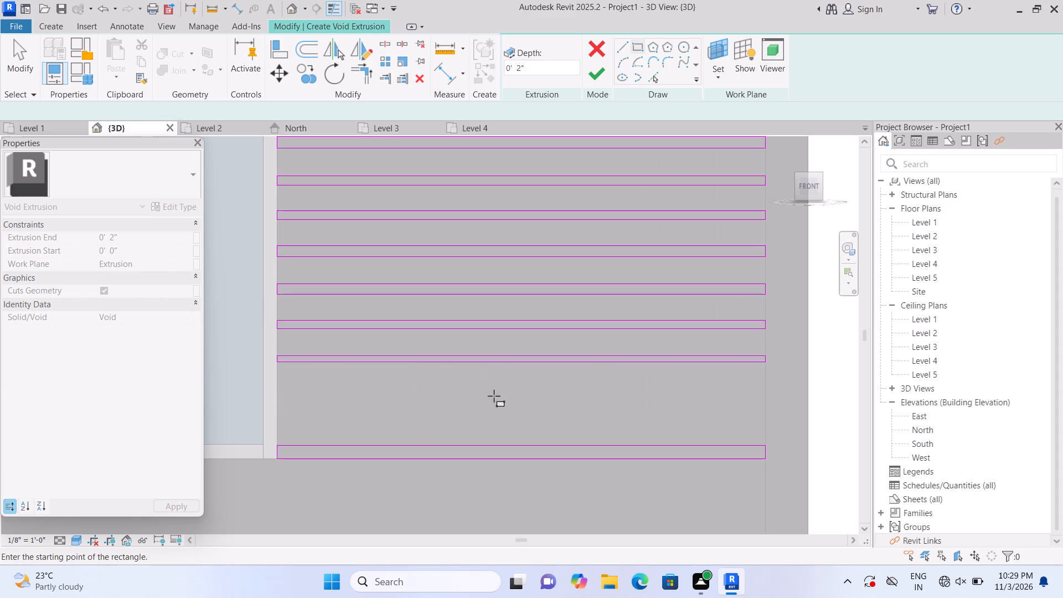
click(282, 390)
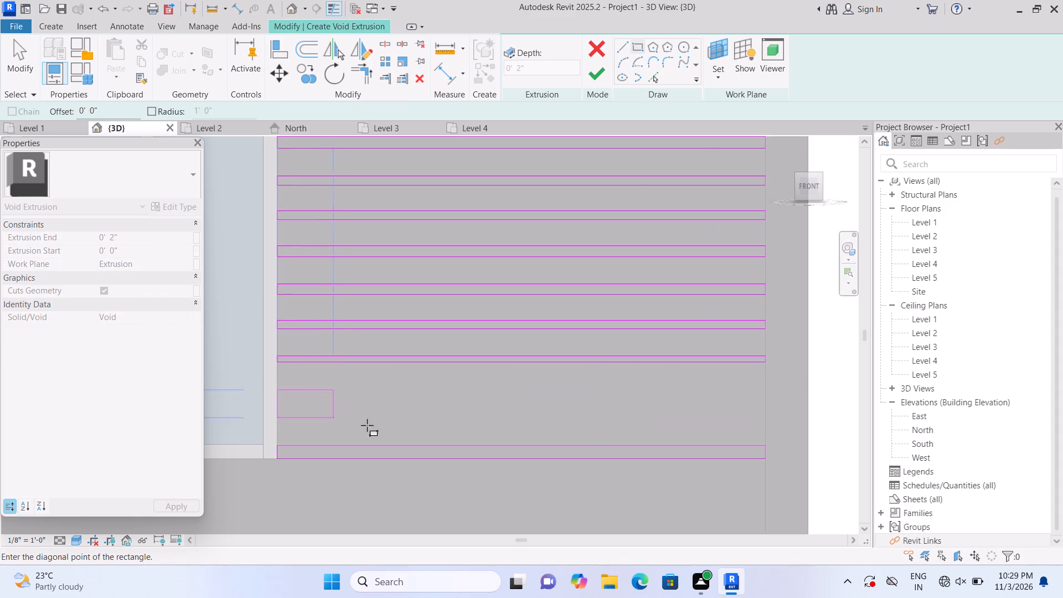
click(761, 398)
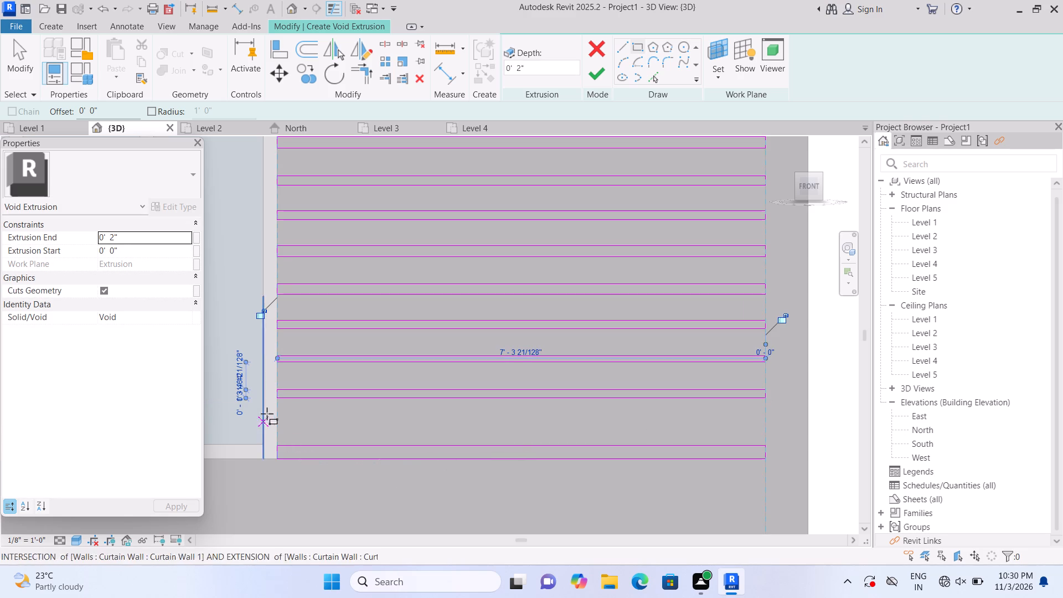
click(282, 419)
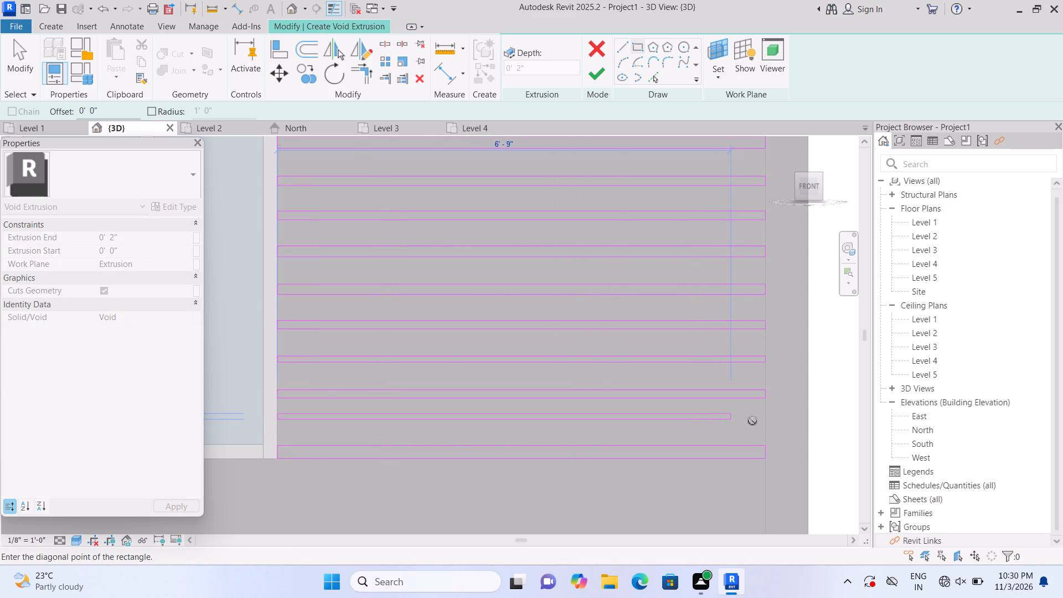
scroll(754, 421, up, 1)
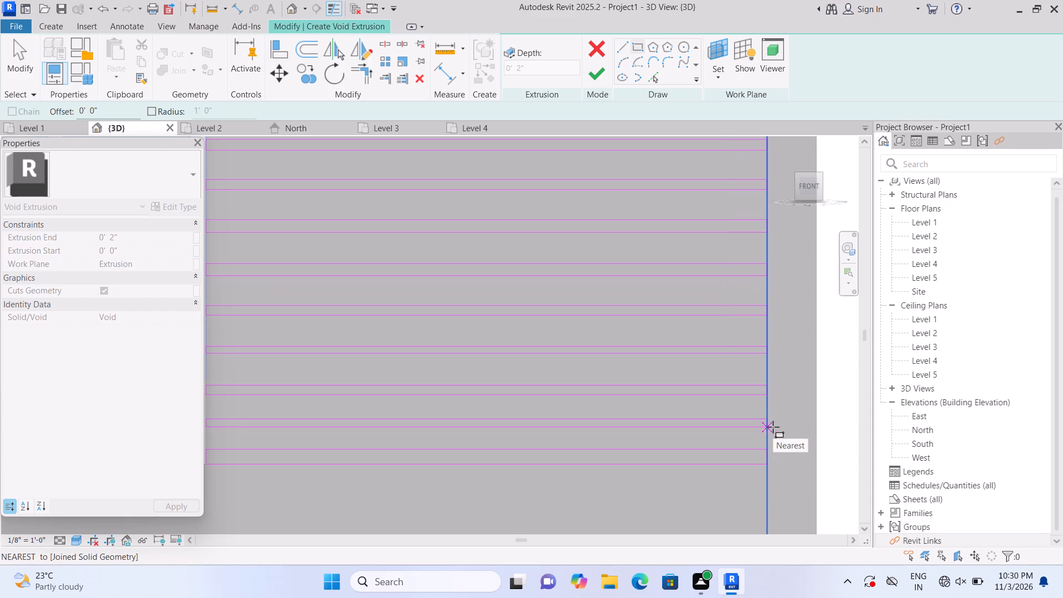
click(773, 427)
scroll(772, 427, down, 1)
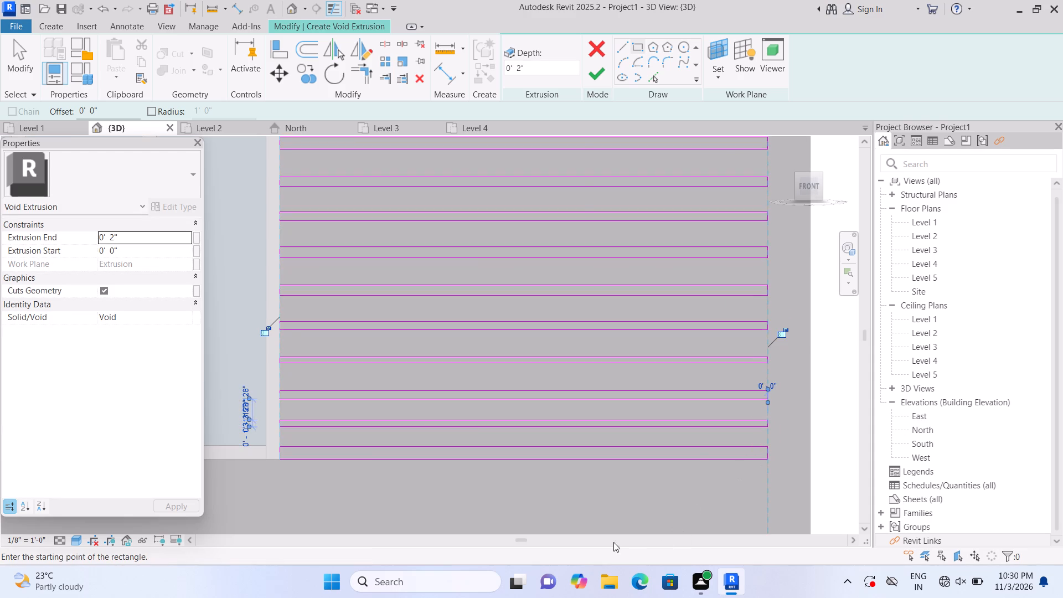
Sketch two thin horizontal rectangles about 13' 1 1/8" long below the lower window, spanning the recessed panel's full width.
middle_drag(570, 512, 606, 349)
scroll(588, 361, down, 3)
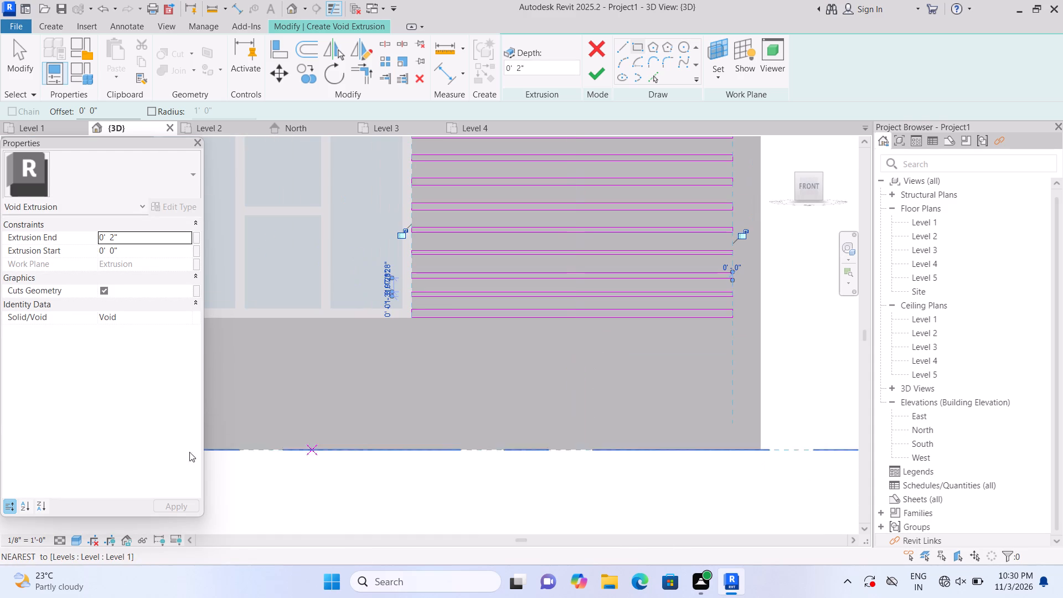
scroll(270, 394, down, 2)
middle_drag(283, 393, 425, 374)
scroll(424, 374, up, 1)
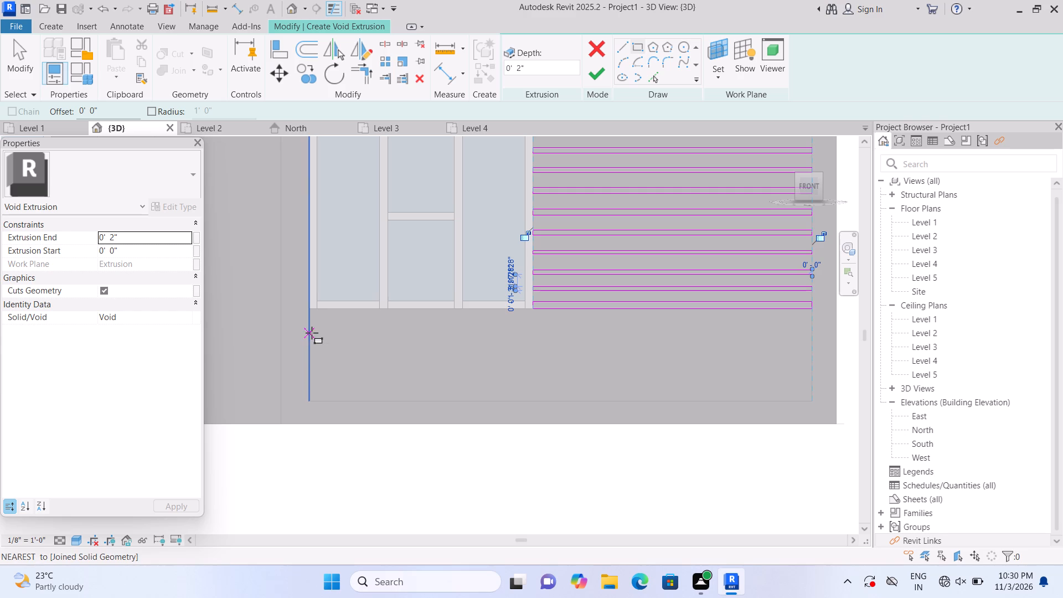
click(311, 333)
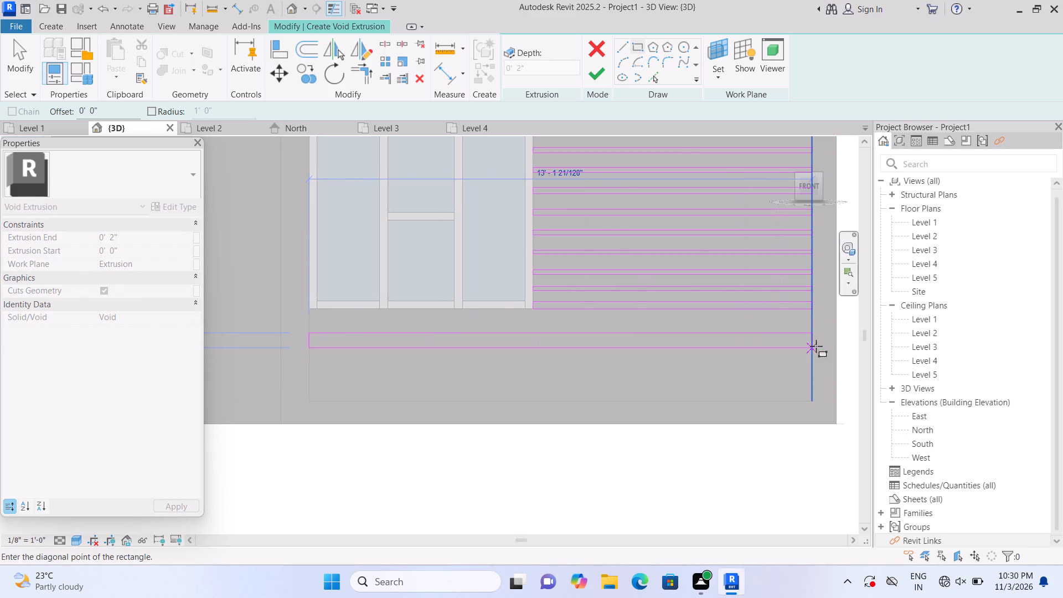
click(808, 341)
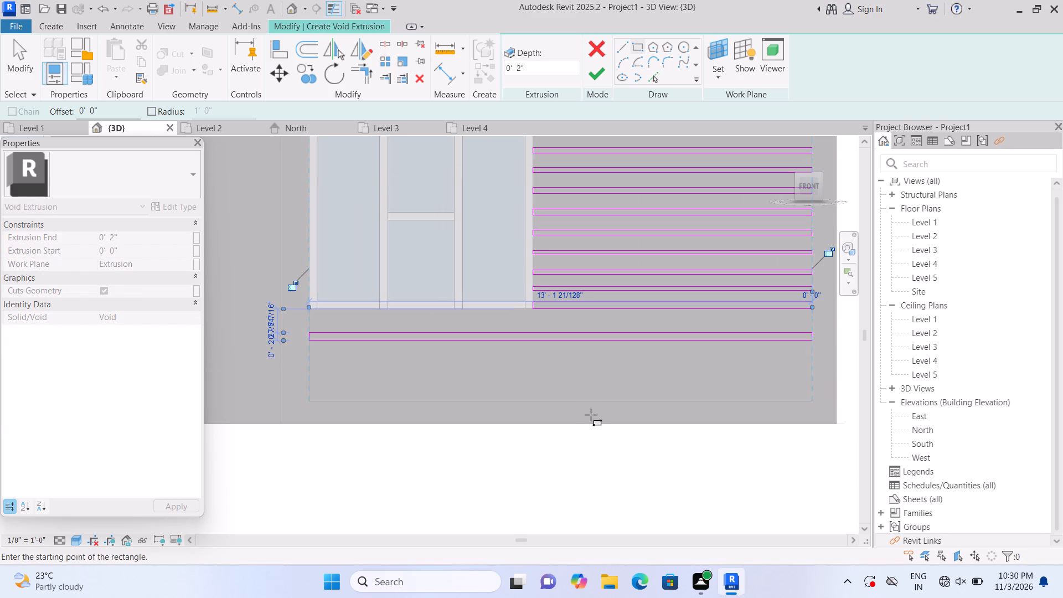
click(308, 367)
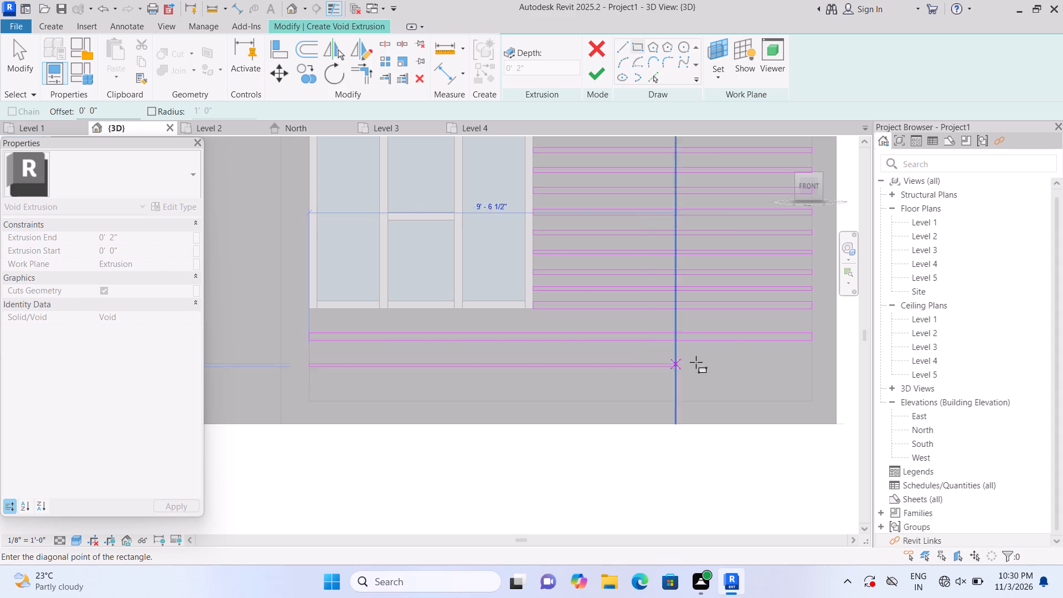
click(808, 373)
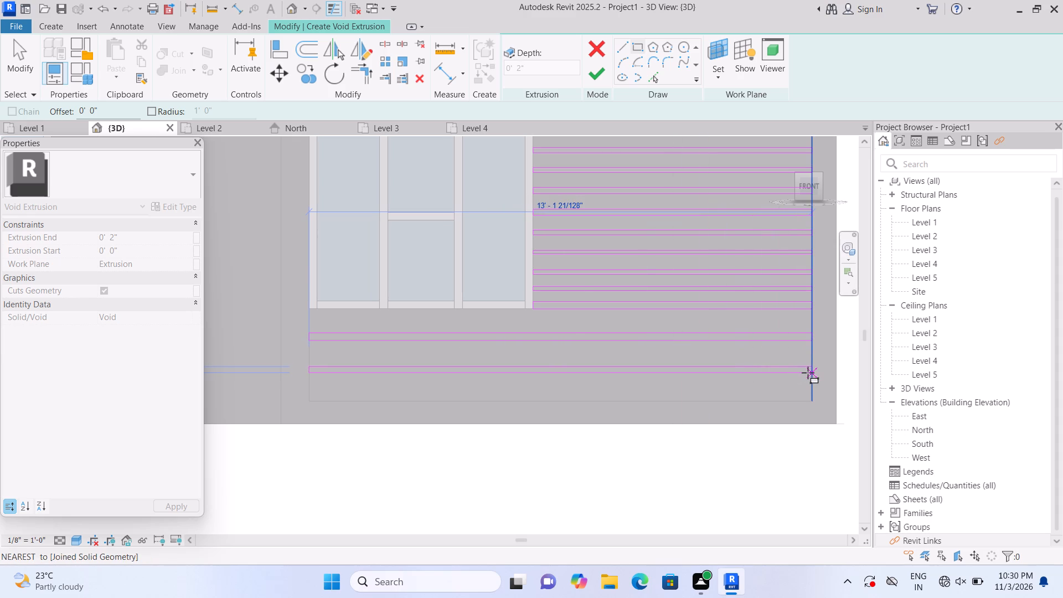
key(Escape)
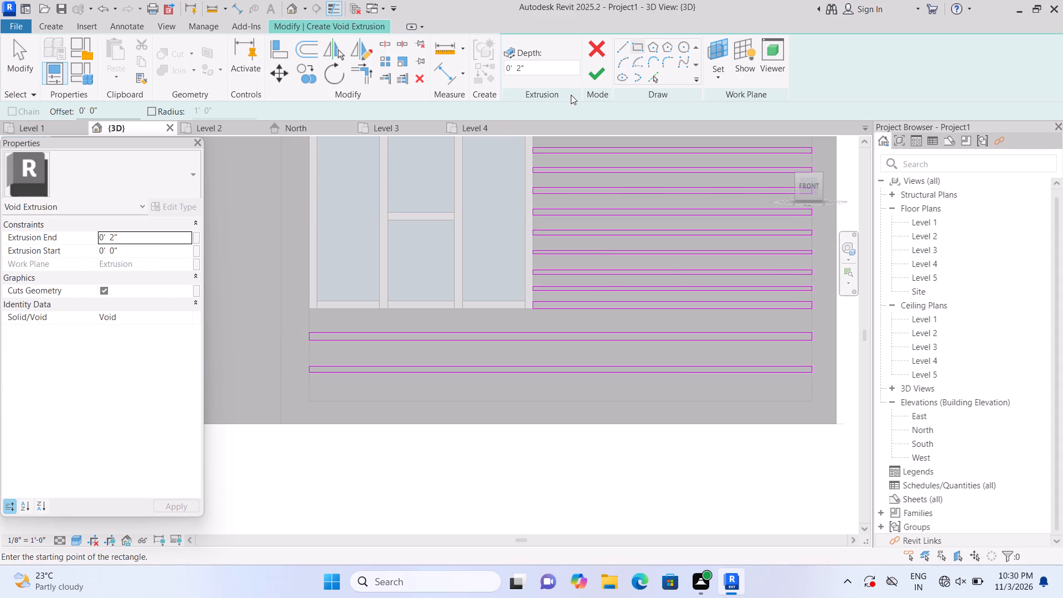
Finish the horizontal groove sketch as a void extrusion and set its extrusion end to 1".
click(589, 82)
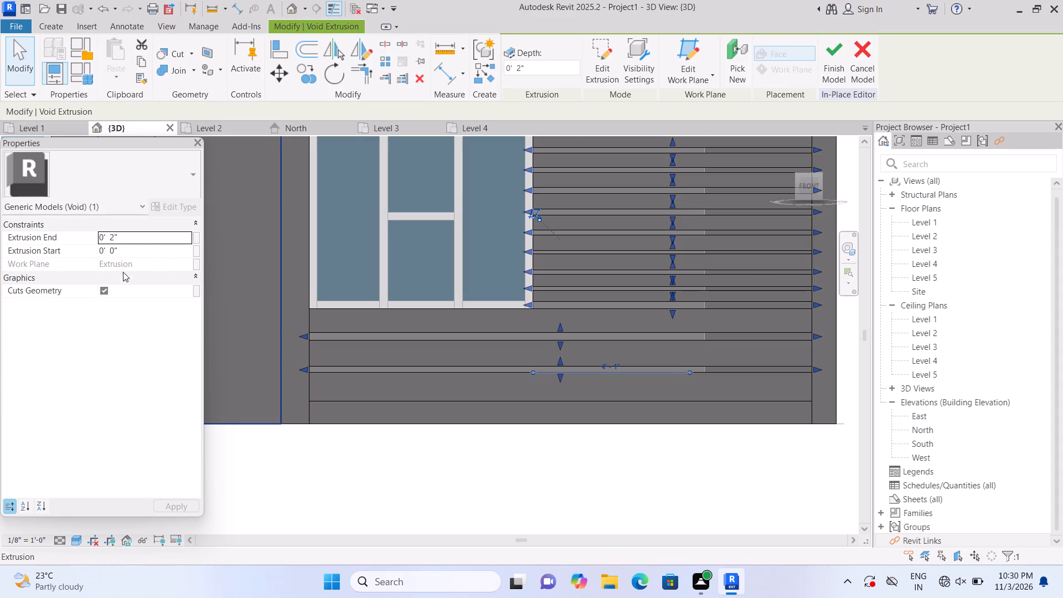
click(133, 241)
key(BackSpace)
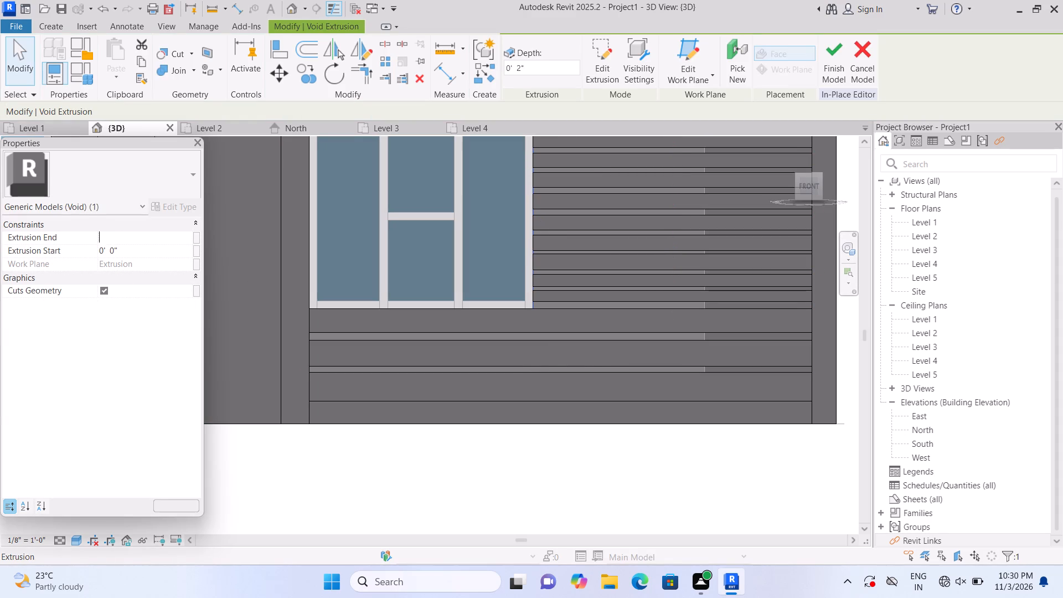
text(1")
key(Return)
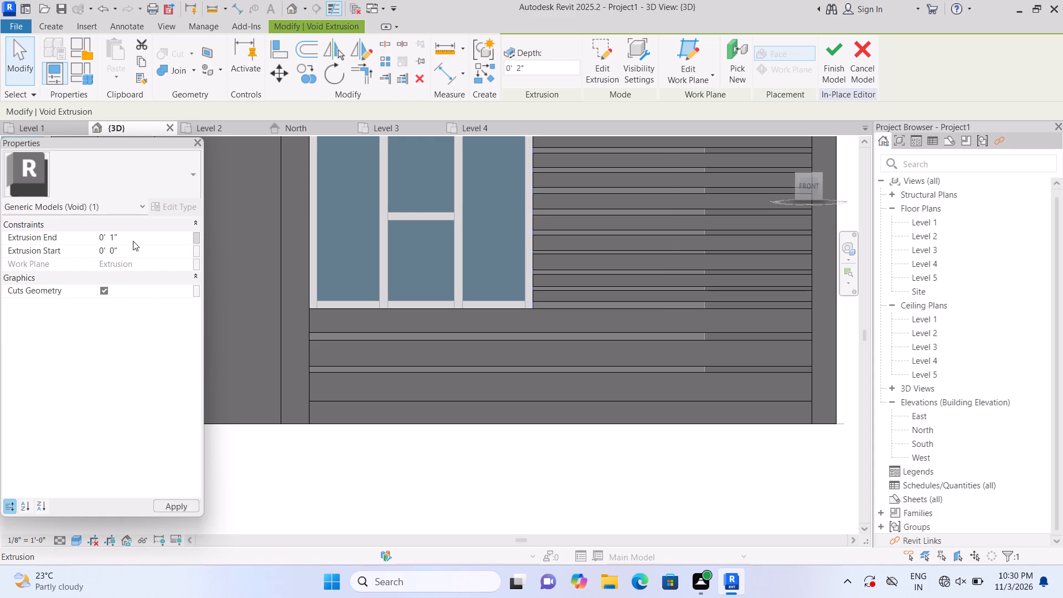
click(442, 466)
scroll(442, 488, down, 2)
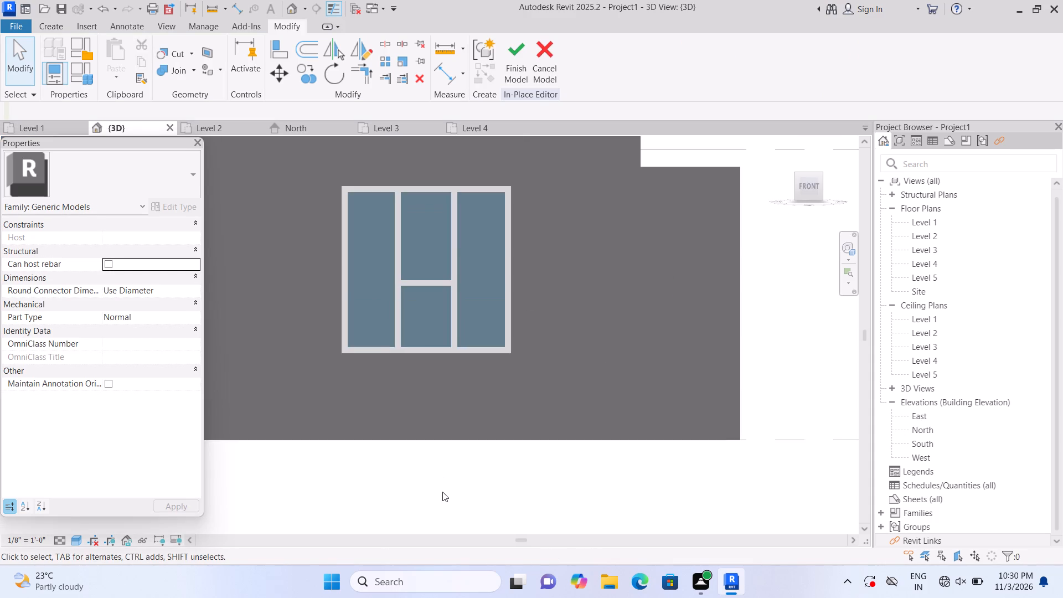
scroll(442, 492, down, 1)
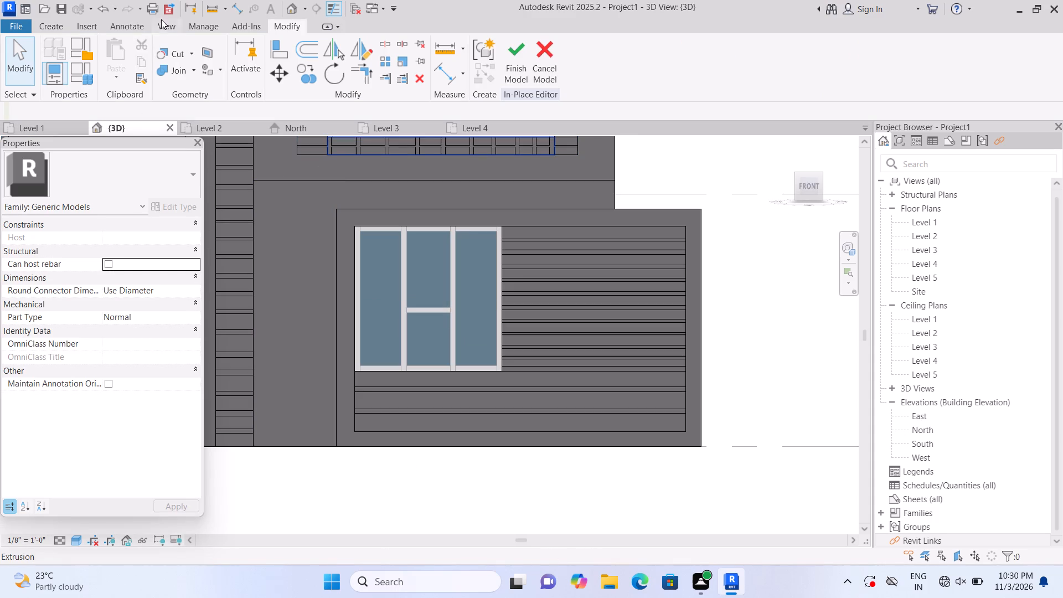
Start a void extrusion on the recessed panel's face and sketch a vertical rectangle about 2 1/2" by 2' 4 3/4" under the window's right mullion.
click(48, 30)
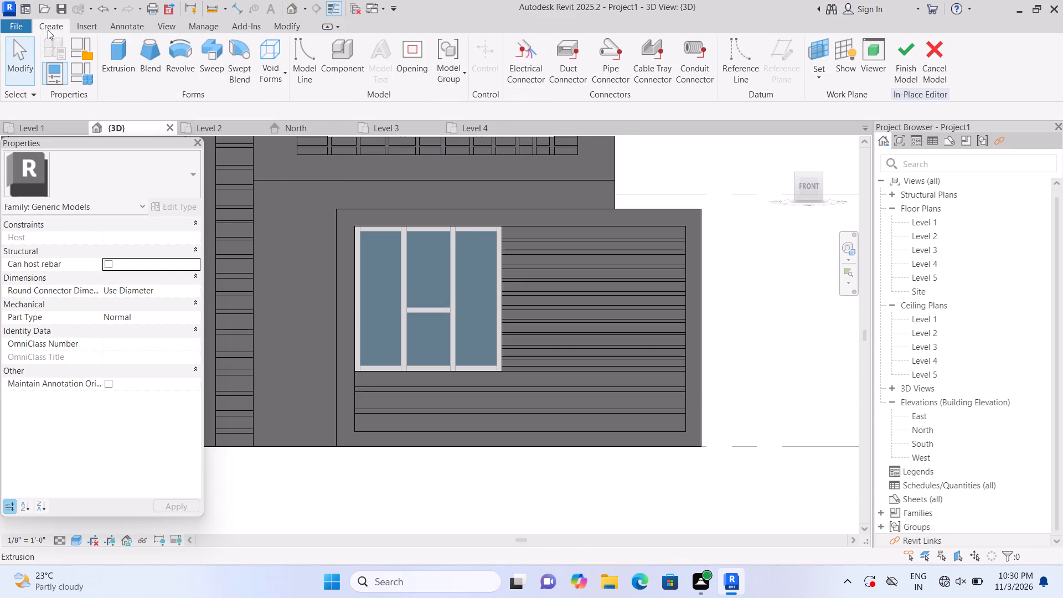
click(285, 69)
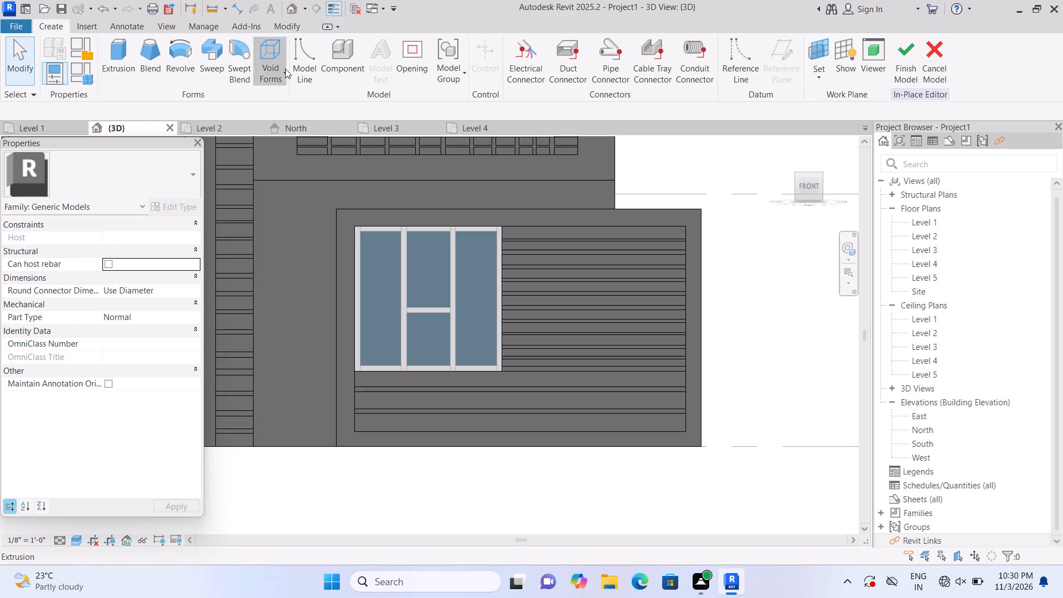
click(297, 97)
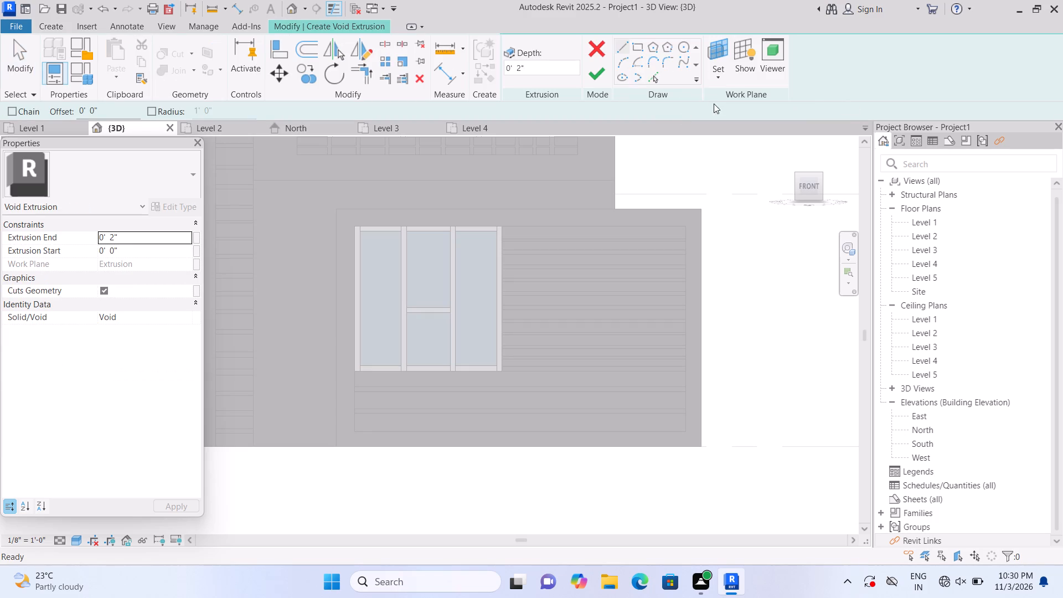
click(716, 82)
click(726, 130)
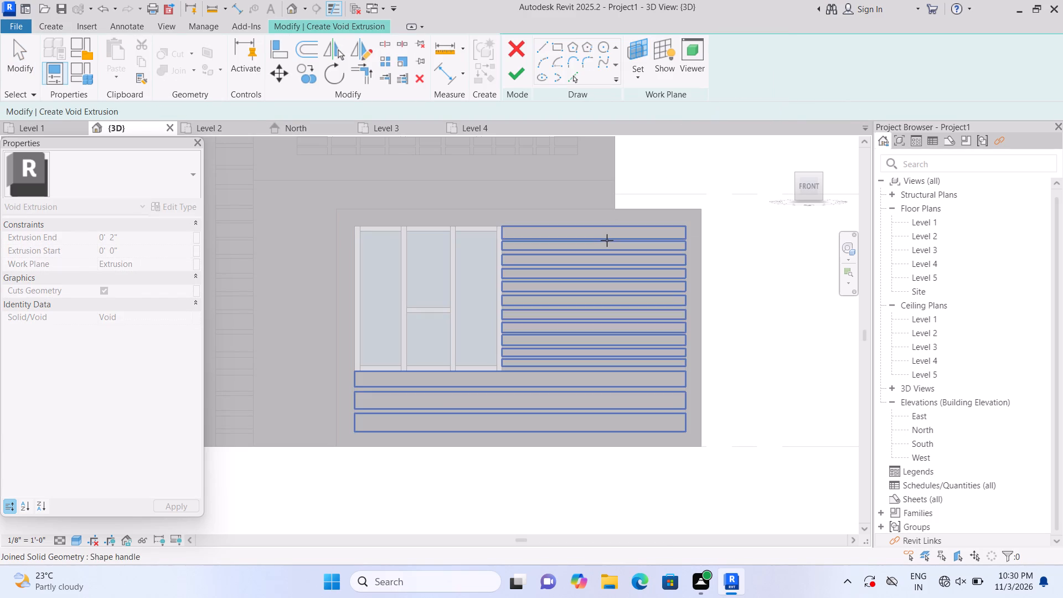
click(607, 240)
click(632, 53)
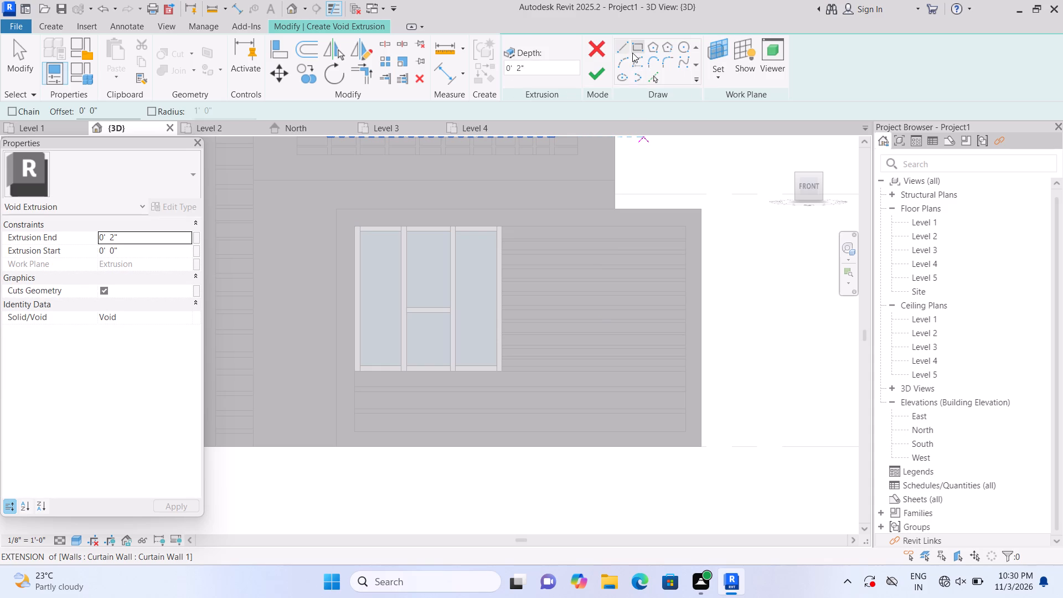
scroll(496, 410, up, 3)
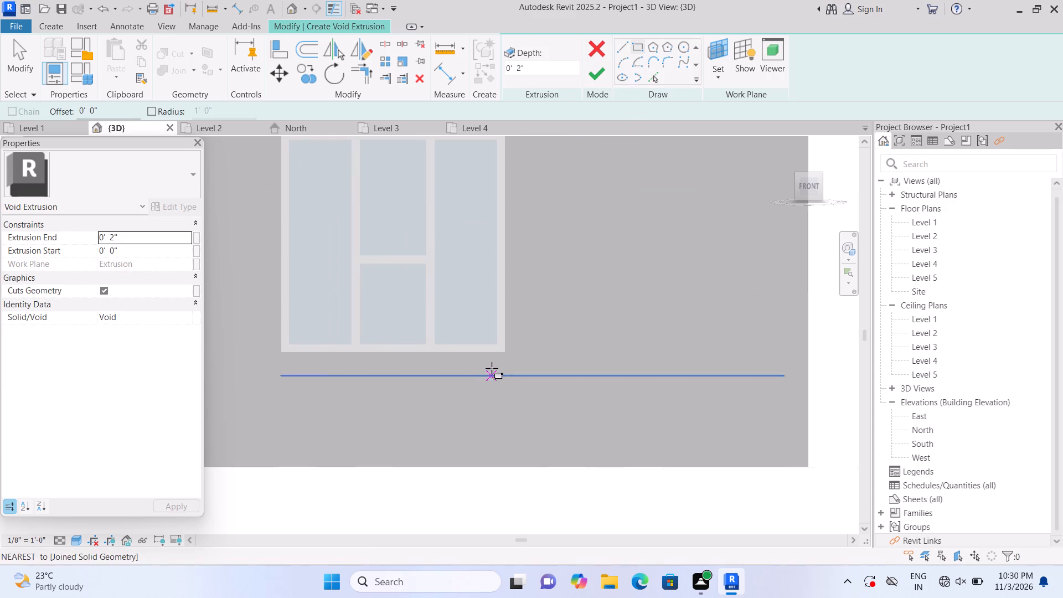
click(495, 355)
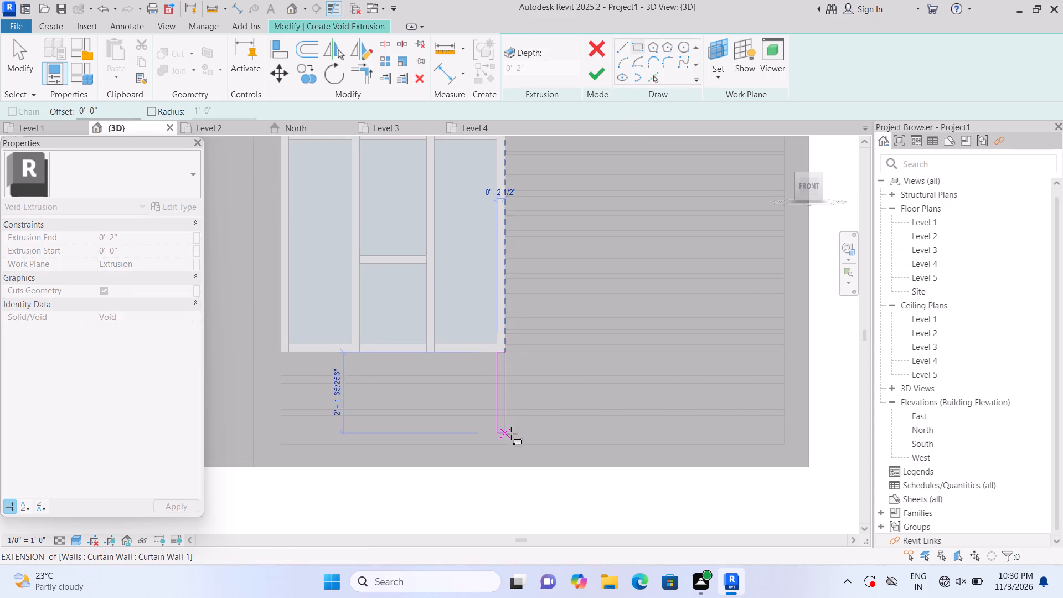
click(511, 446)
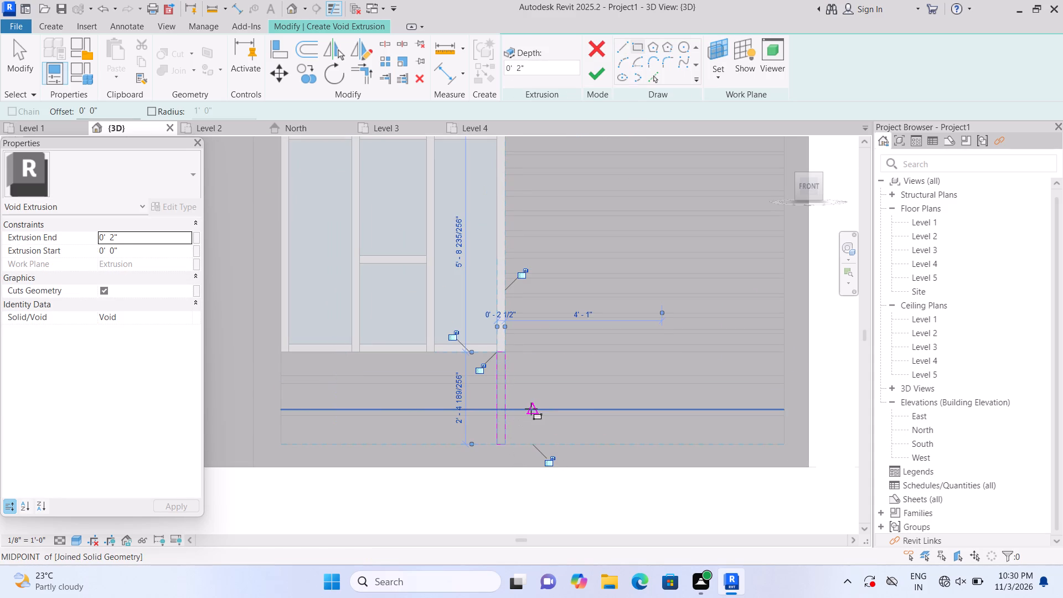
key(Escape)
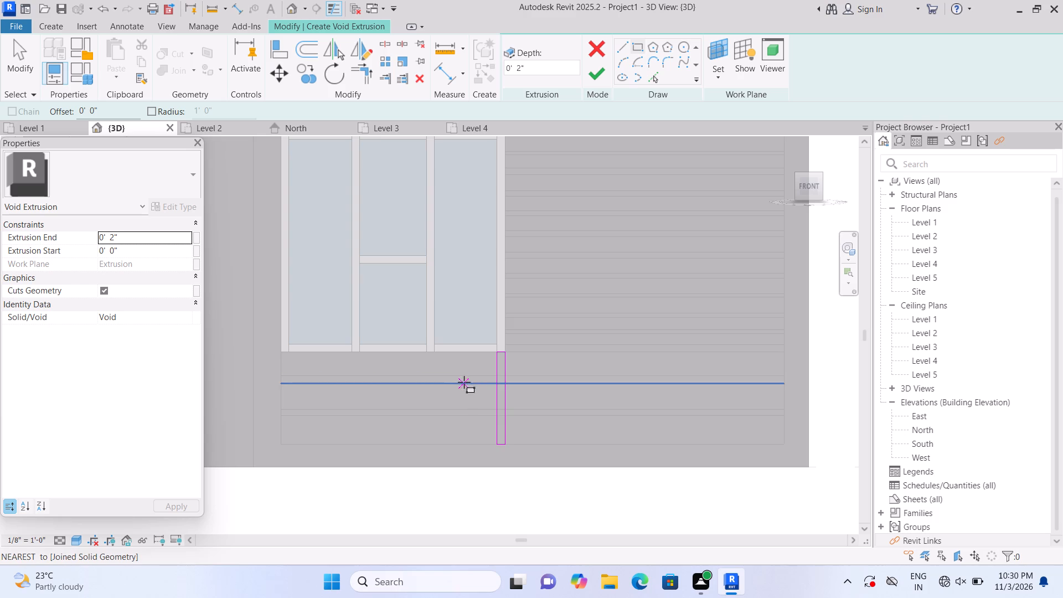
Sketch three more narrow vertical rectangles about 2' 4 3/4" tall, spaced from the window's underside to the panel's bottom edge.
click(329, 355)
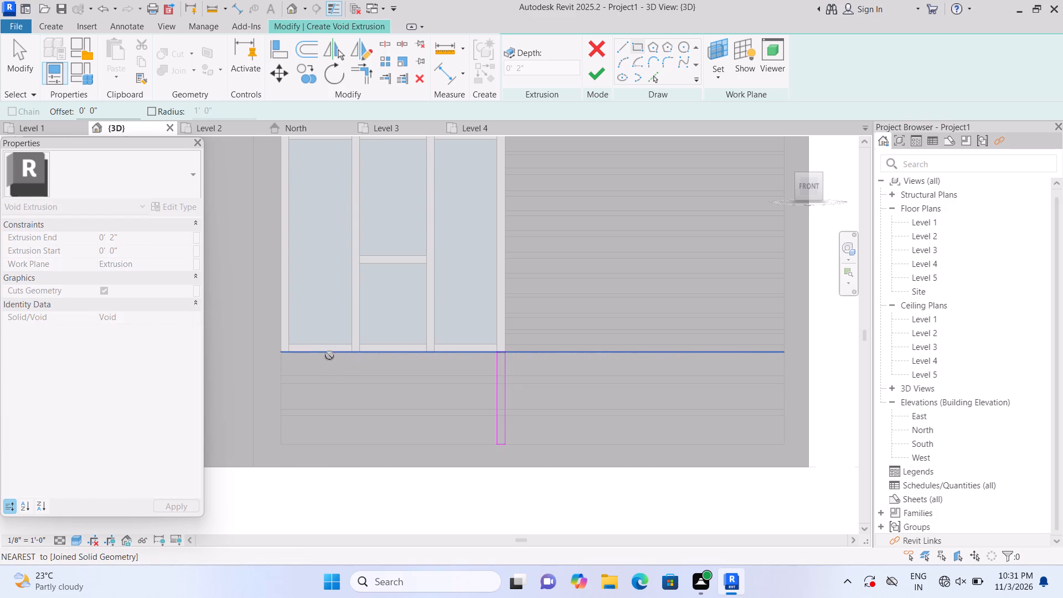
click(339, 441)
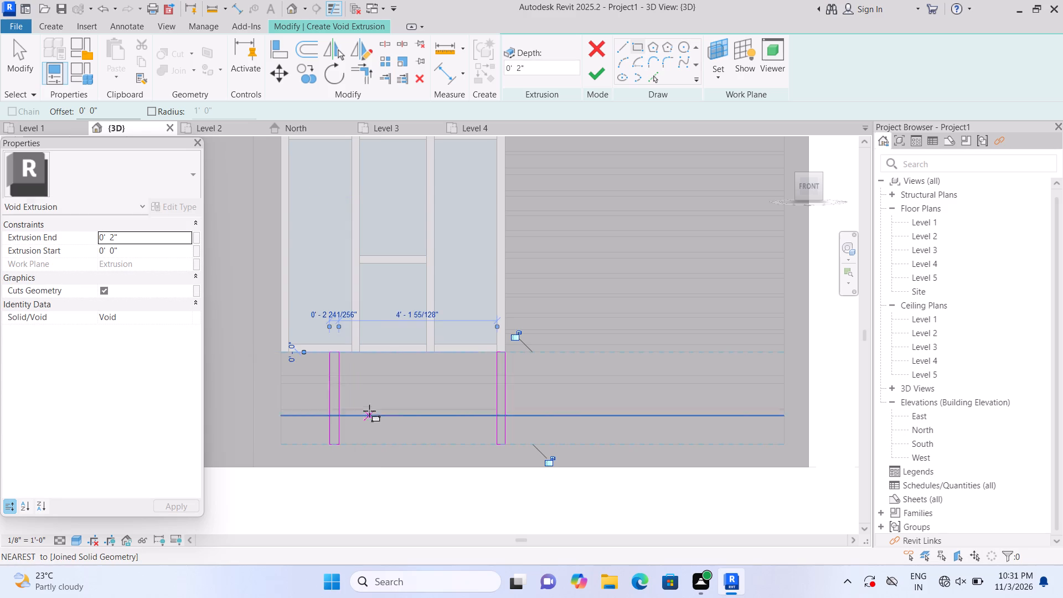
click(385, 357)
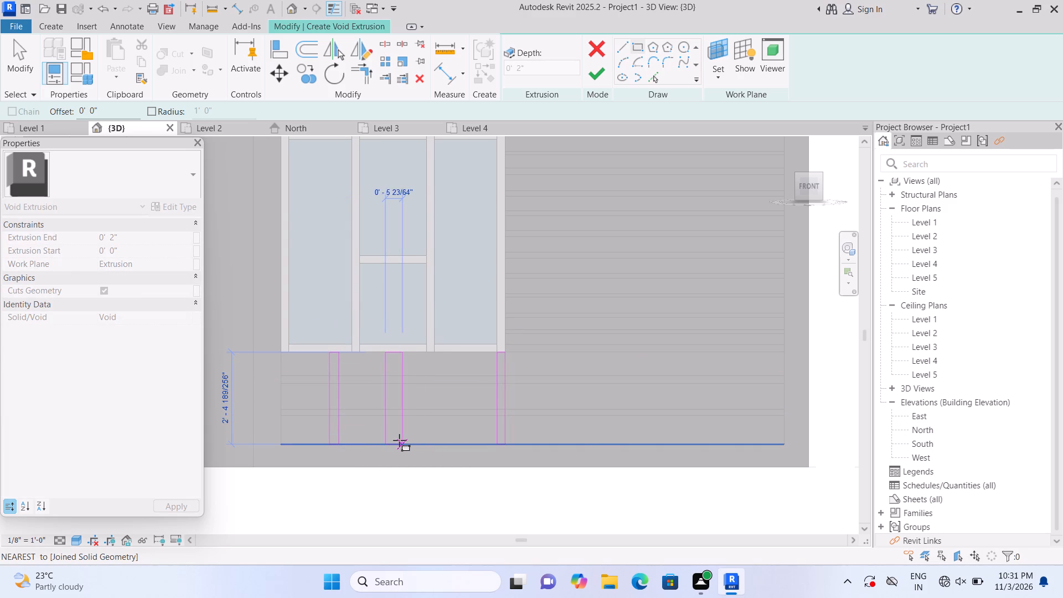
click(392, 440)
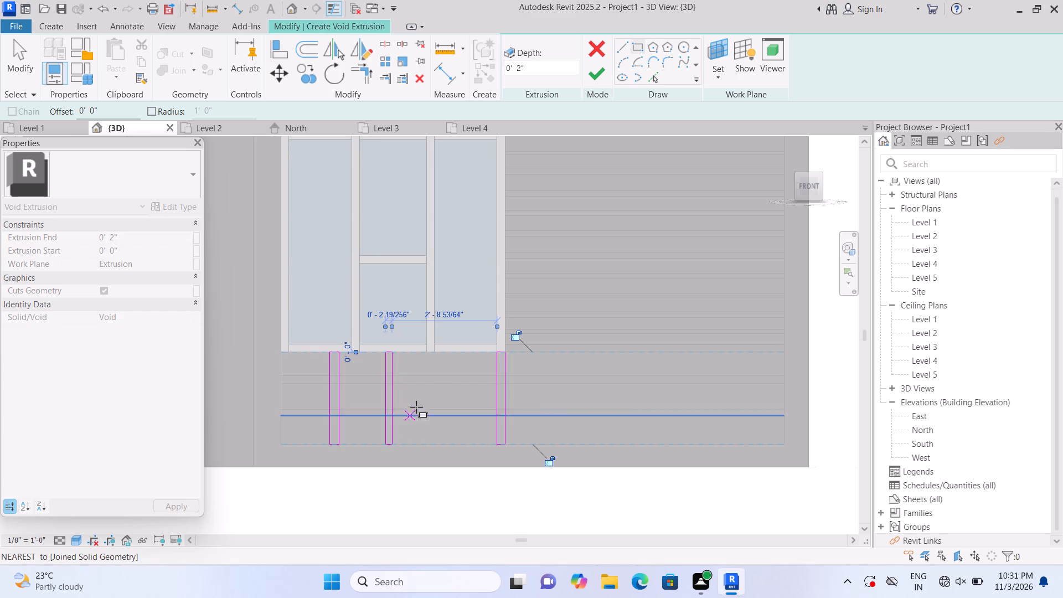
click(440, 358)
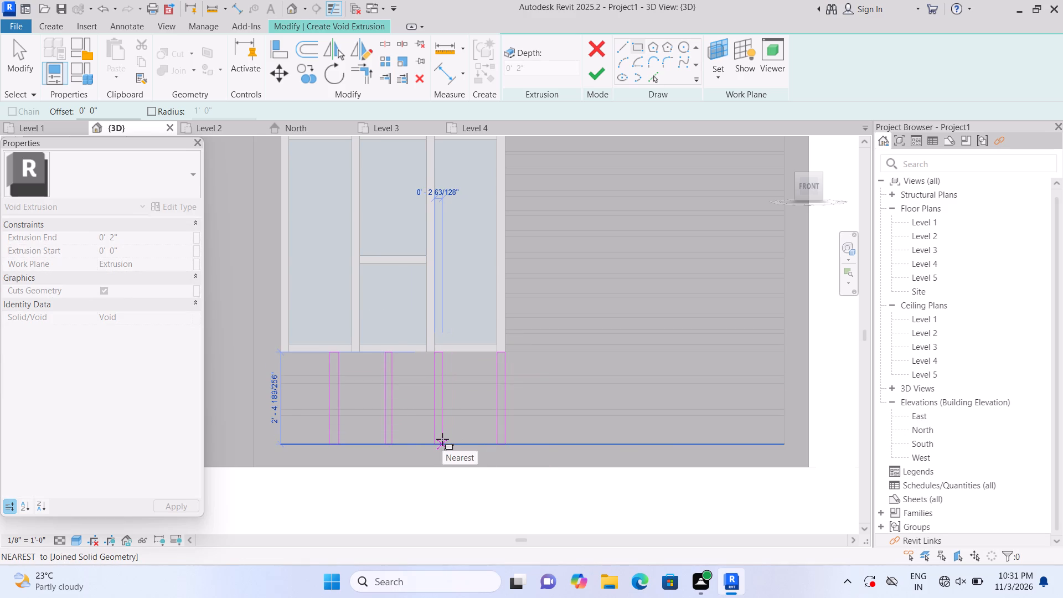
click(442, 439)
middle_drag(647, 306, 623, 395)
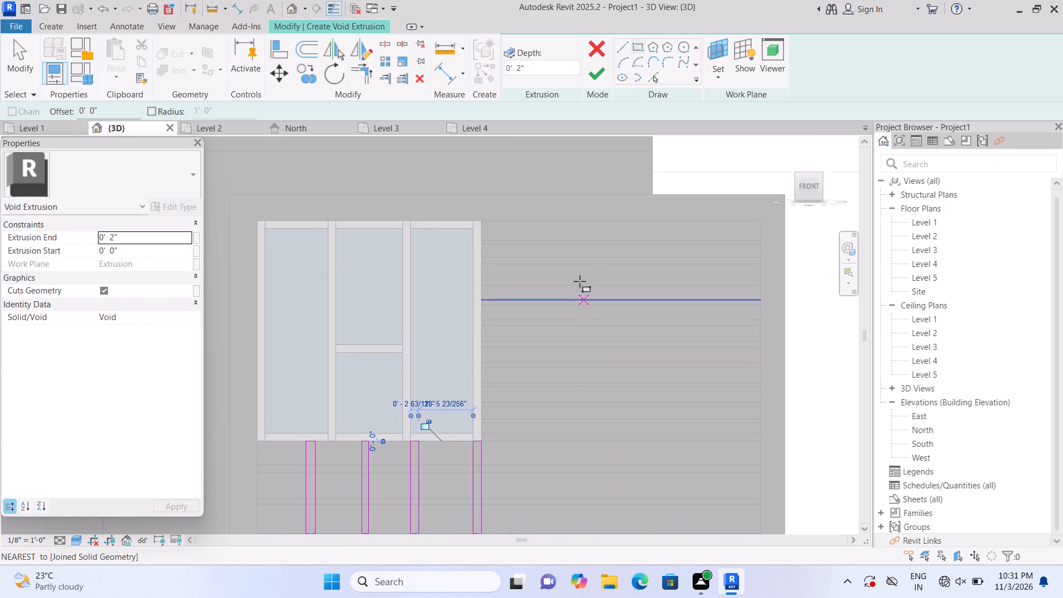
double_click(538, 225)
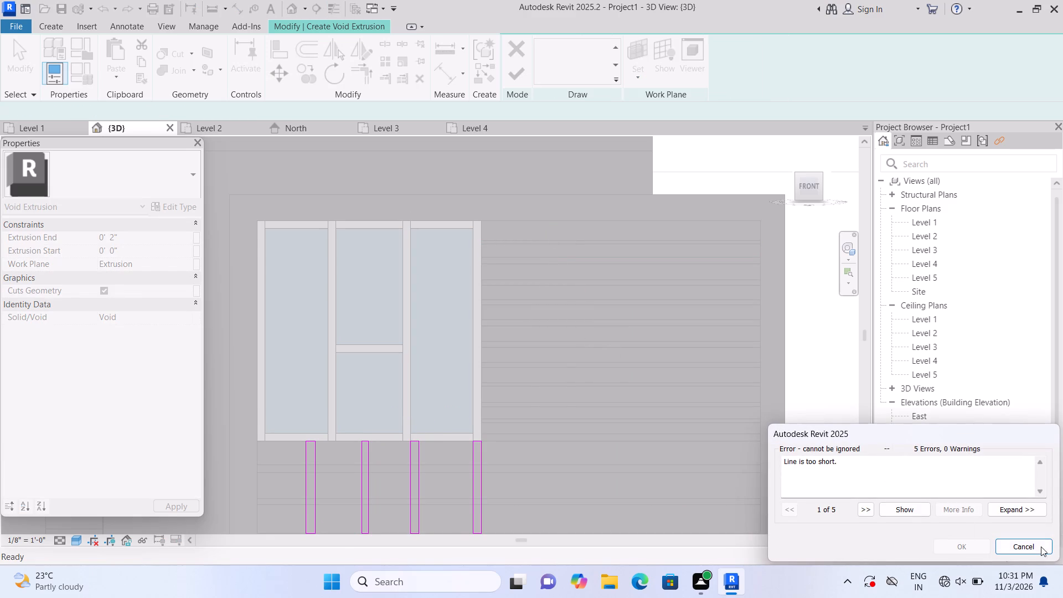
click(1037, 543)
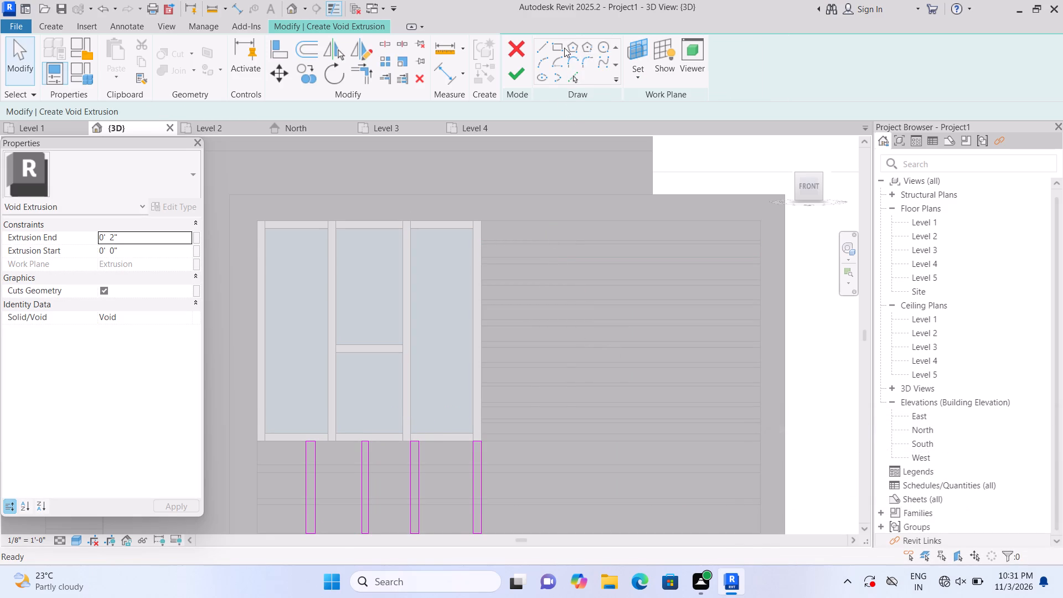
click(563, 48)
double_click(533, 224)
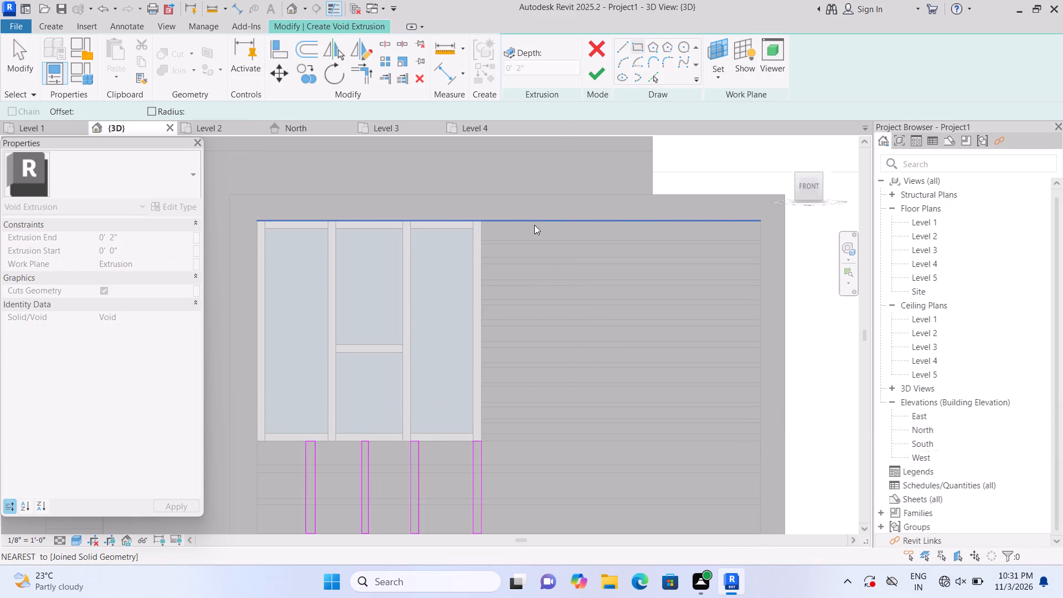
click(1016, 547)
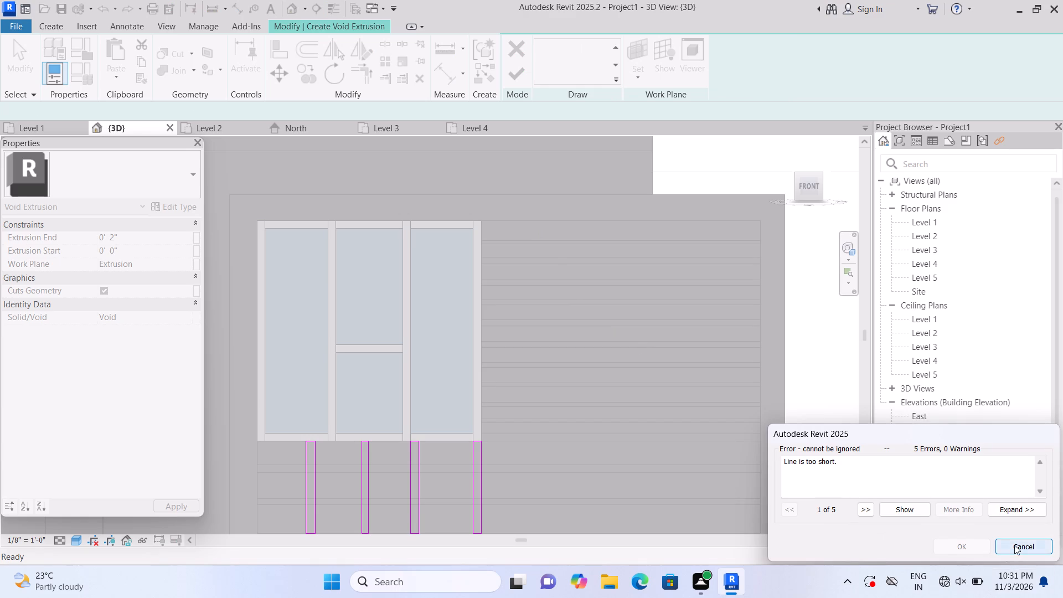
Sketch three spaced narrow vertical rectangles about 8' 1 5/8" tall beside the window, from the recessed panel's top edge to its bottom edge.
scroll(440, 462, up, 1)
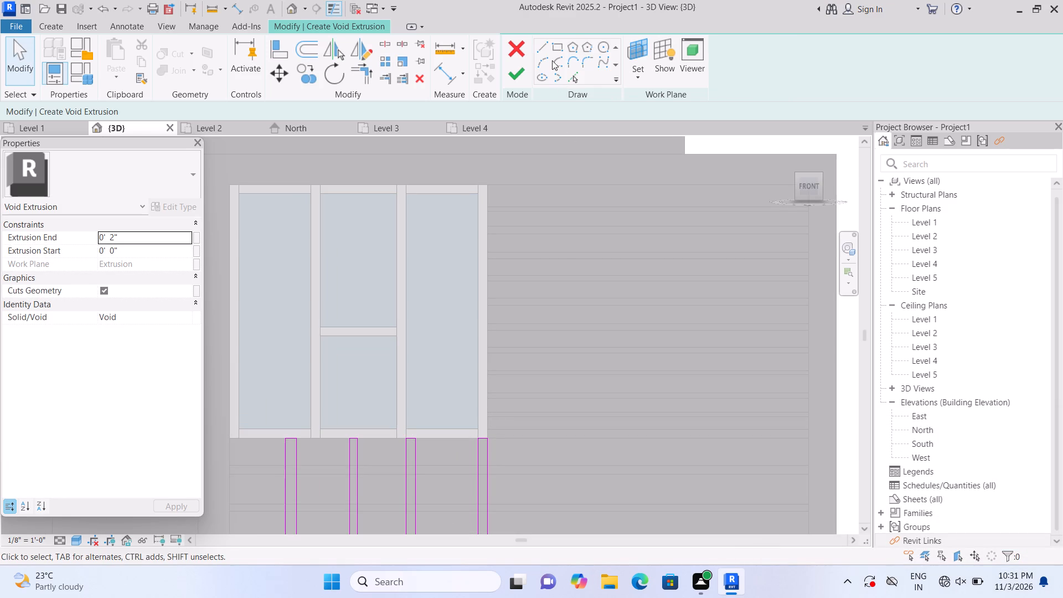
click(553, 52)
click(543, 187)
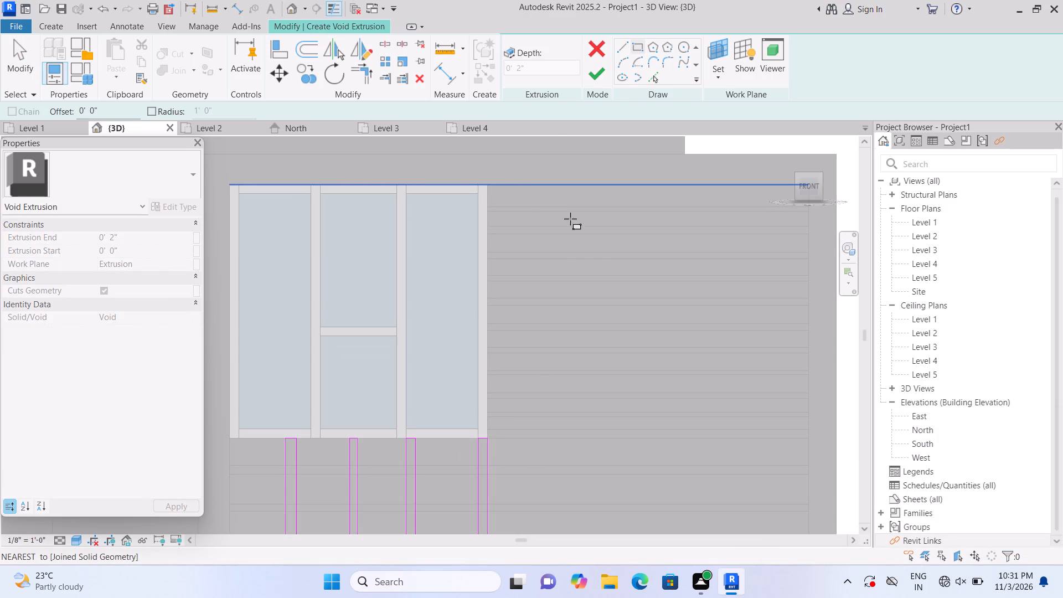
middle_drag(621, 366, 621, 349)
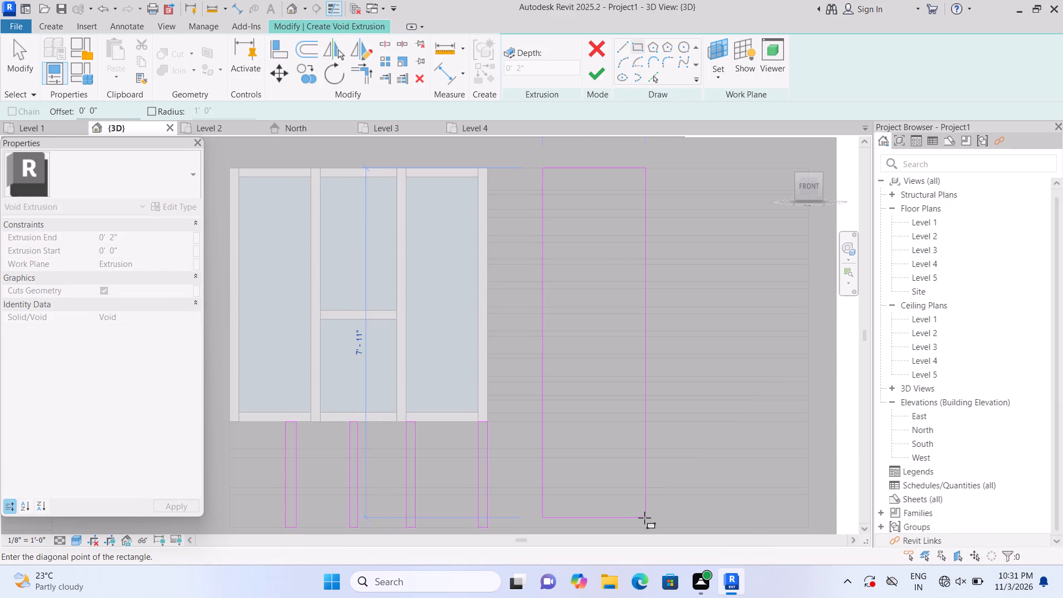
middle_drag(635, 509, 608, 472)
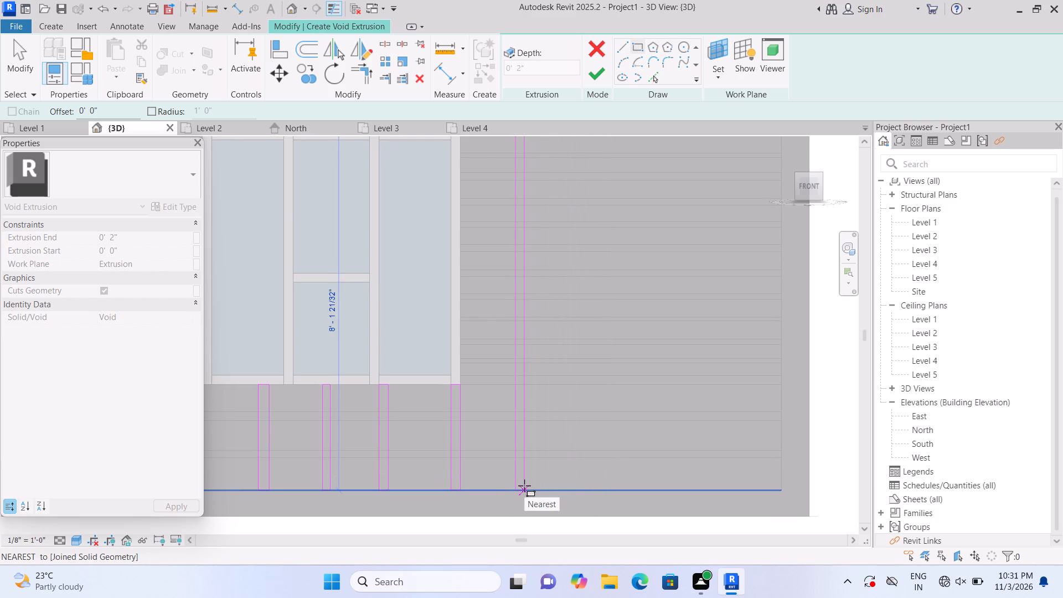
click(524, 486)
middle_drag(564, 388, 569, 406)
middle_drag(576, 444, 585, 482)
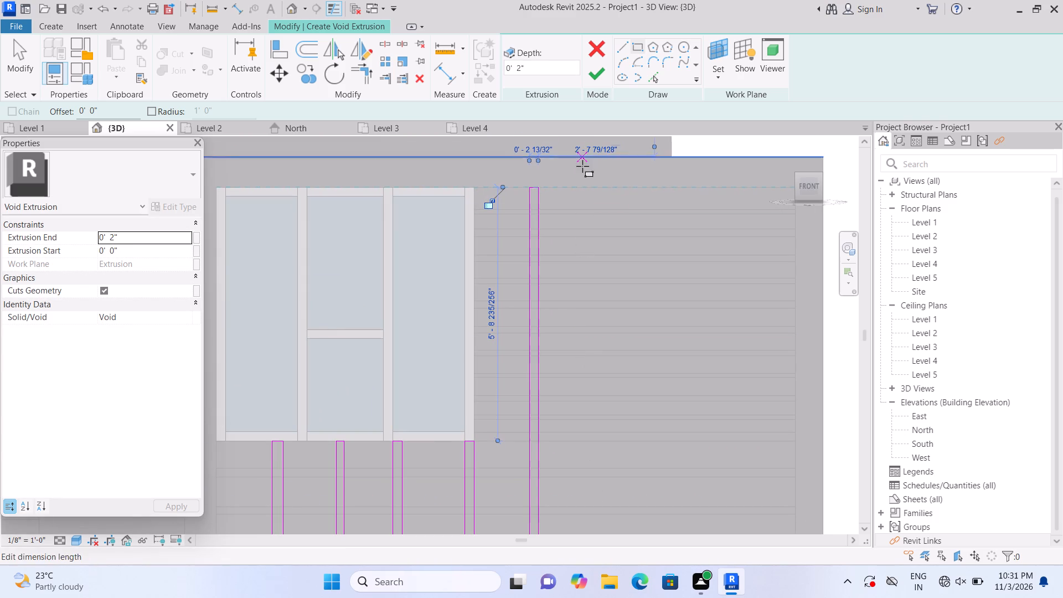
click(589, 187)
middle_drag(658, 385, 641, 266)
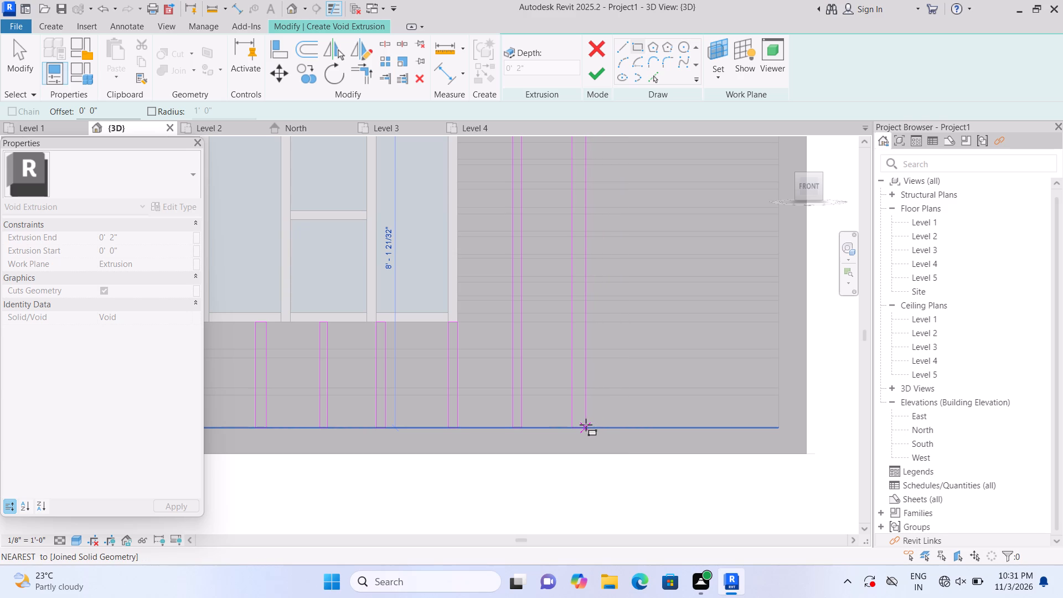
click(584, 425)
middle_drag(609, 325, 581, 502)
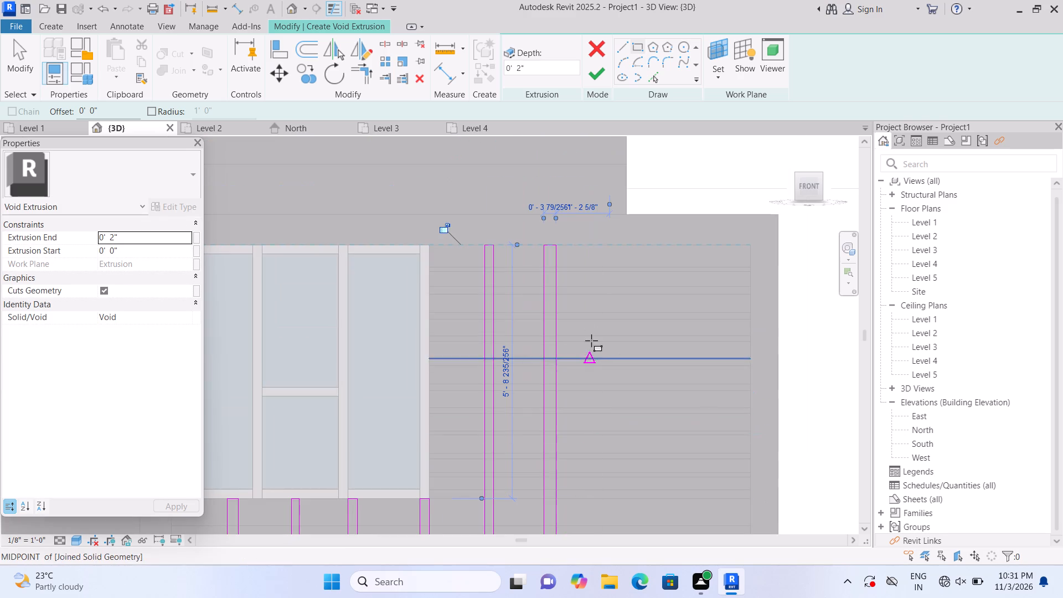
click(607, 249)
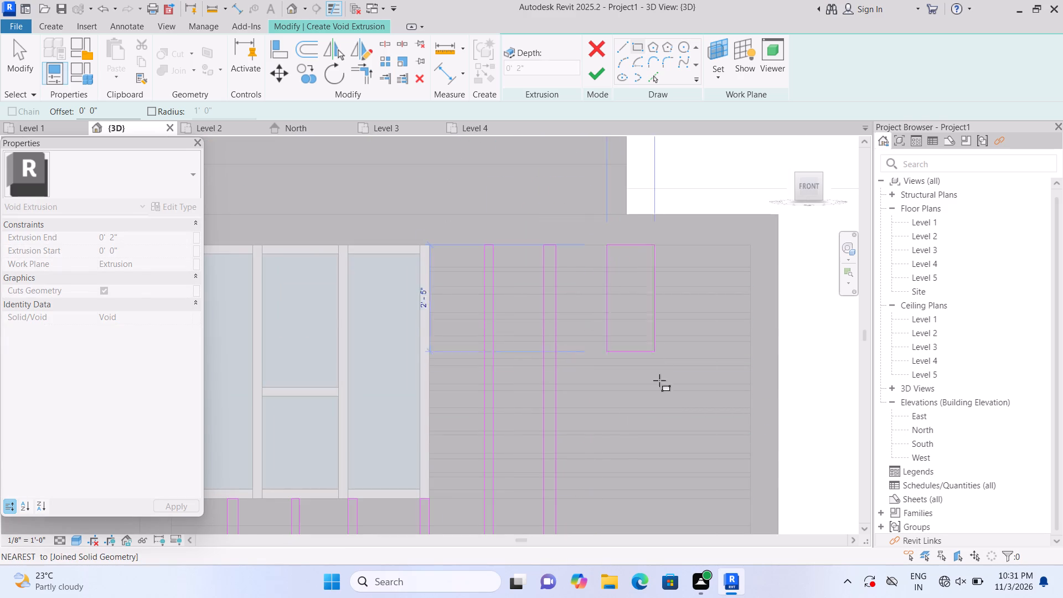
middle_drag(662, 408, 656, 241)
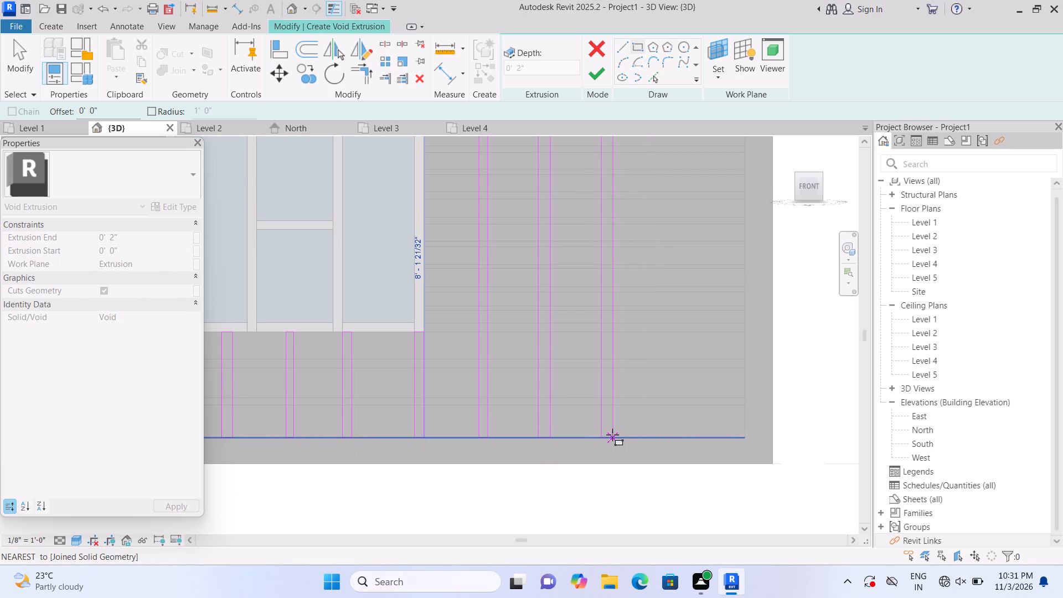
click(611, 435)
Sketch a fourth narrow vertical rectangle about 8' 1 5/8" tall near the recessed panel's right edge, spanning its top to bottom edges.
middle_drag(643, 323, 610, 479)
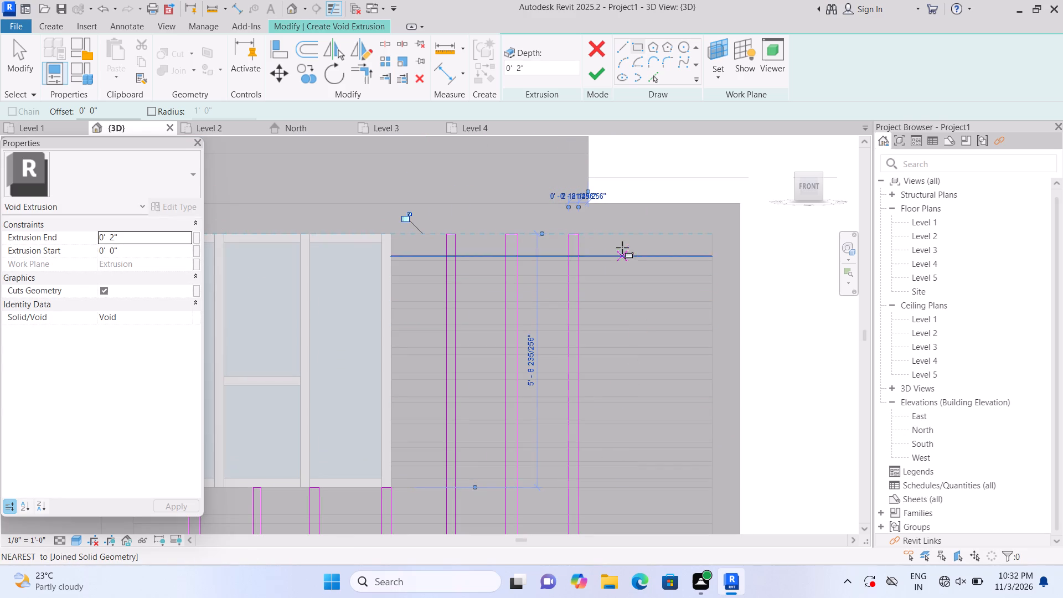
click(641, 235)
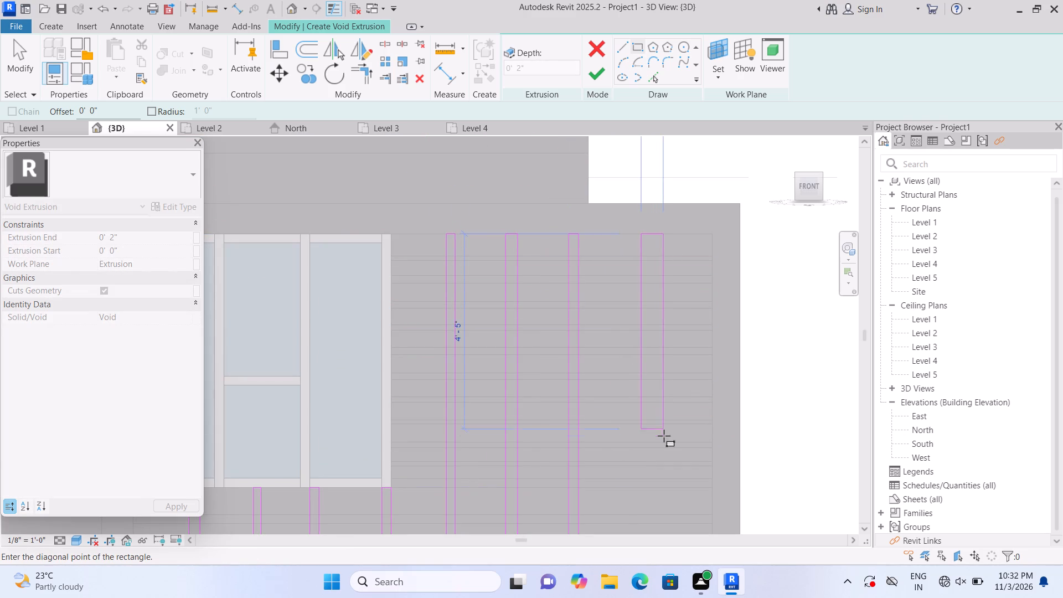
middle_drag(659, 431, 646, 304)
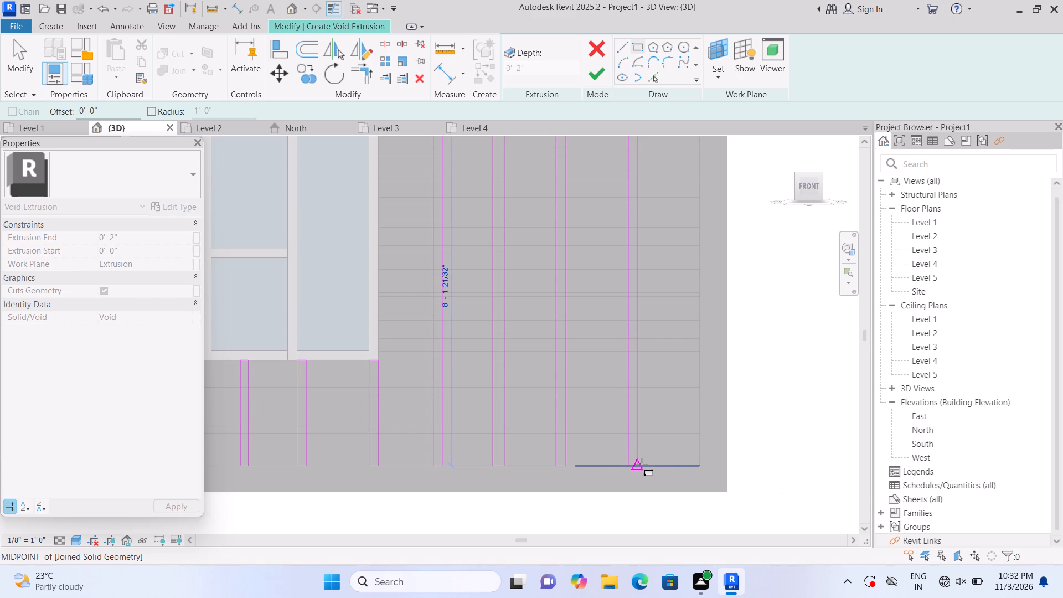
click(641, 465)
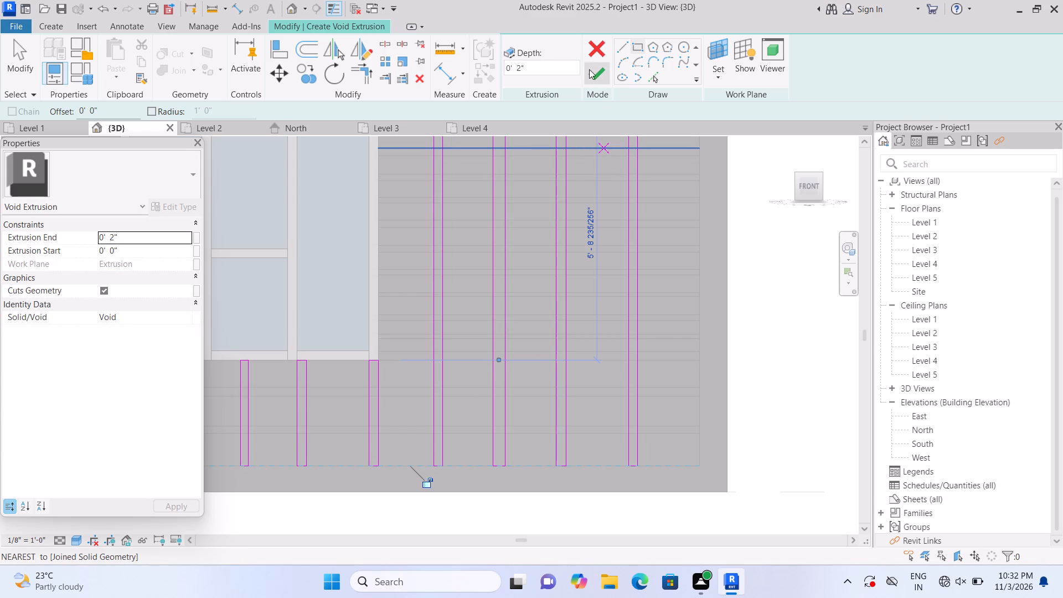
Finish the vertical groove sketch as a void extrusion and set its extrusion end to 1".
click(587, 67)
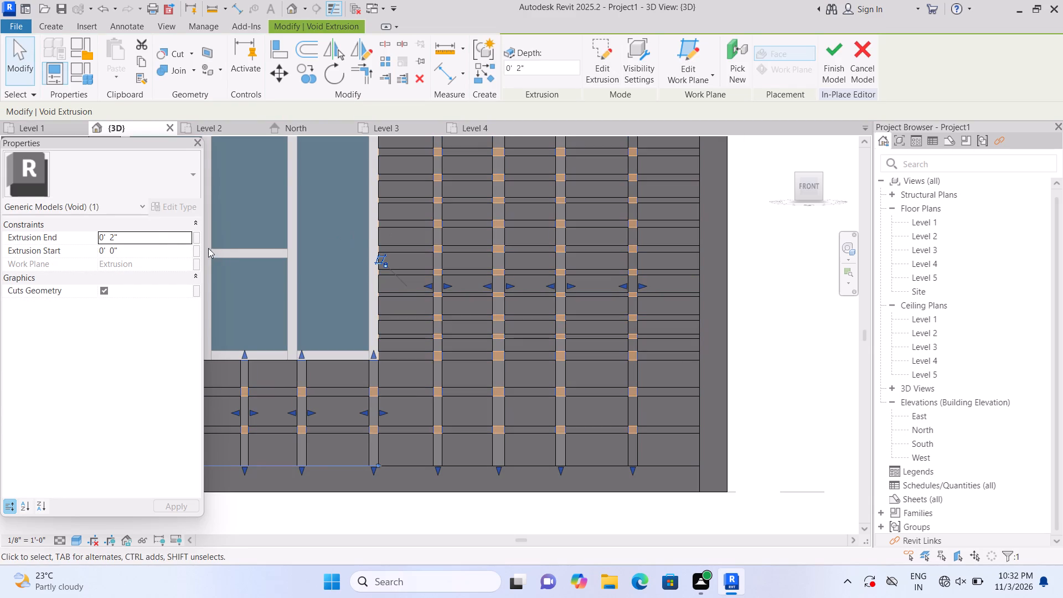
click(157, 238)
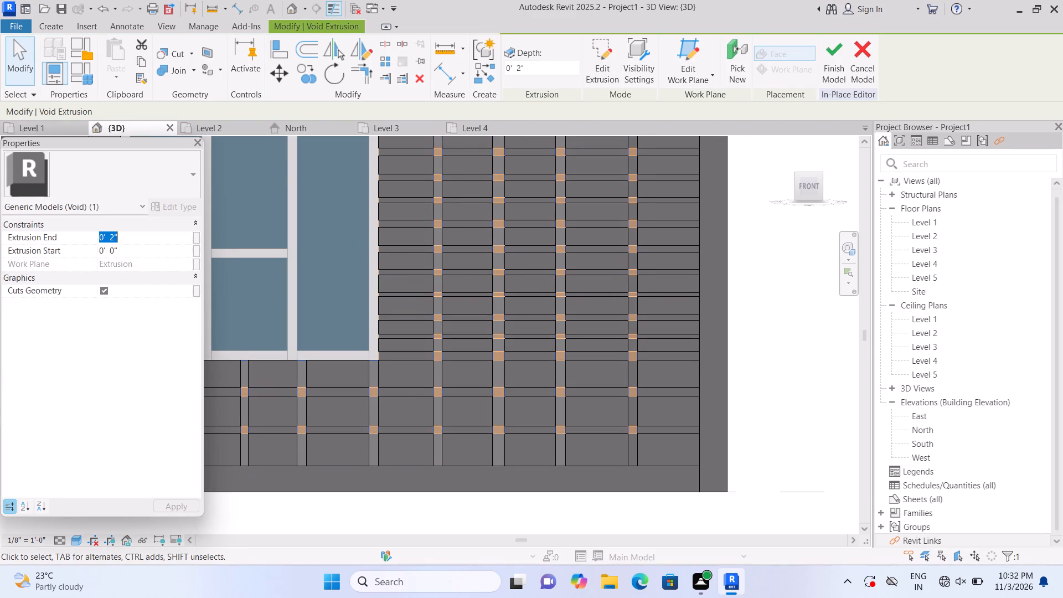
key(BackSpace)
text(1")
key(Return)
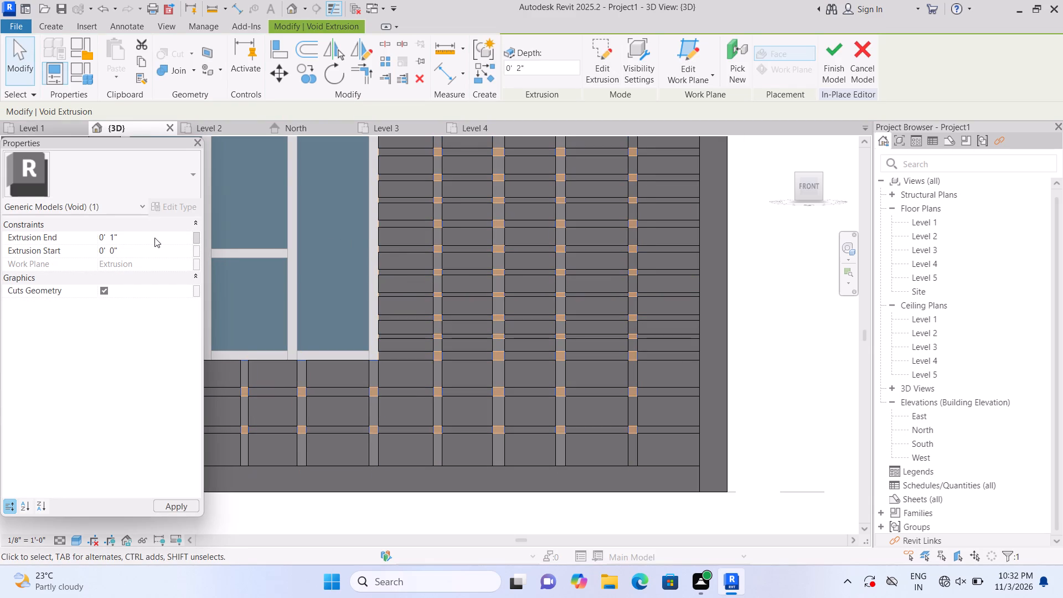
click(821, 393)
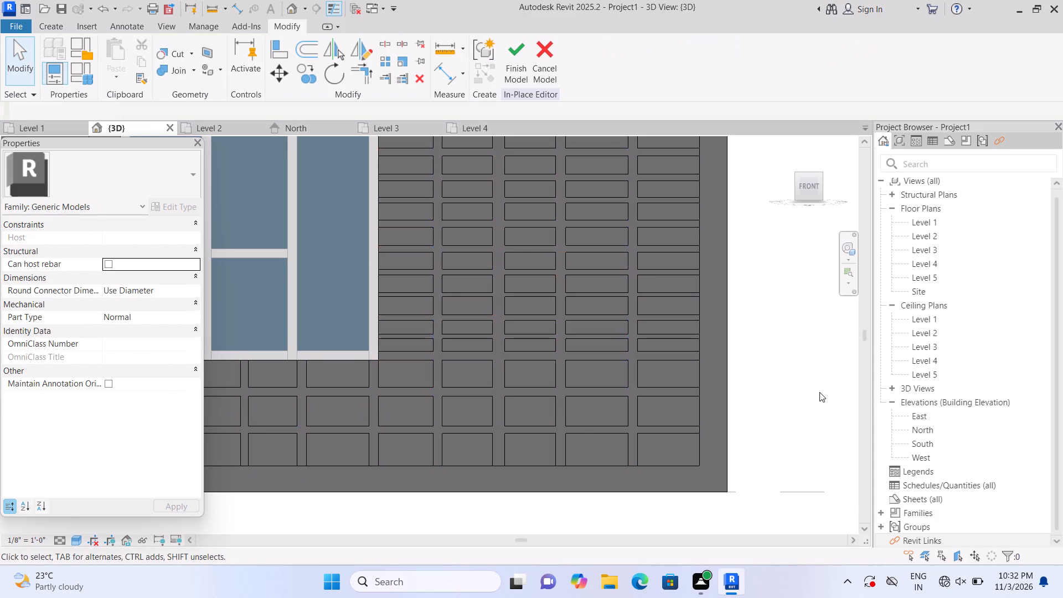
Examine the grooved lower right panel within the whole front facade, and the plain panel between the central bay's stacked windows.
scroll(818, 394, down, 6)
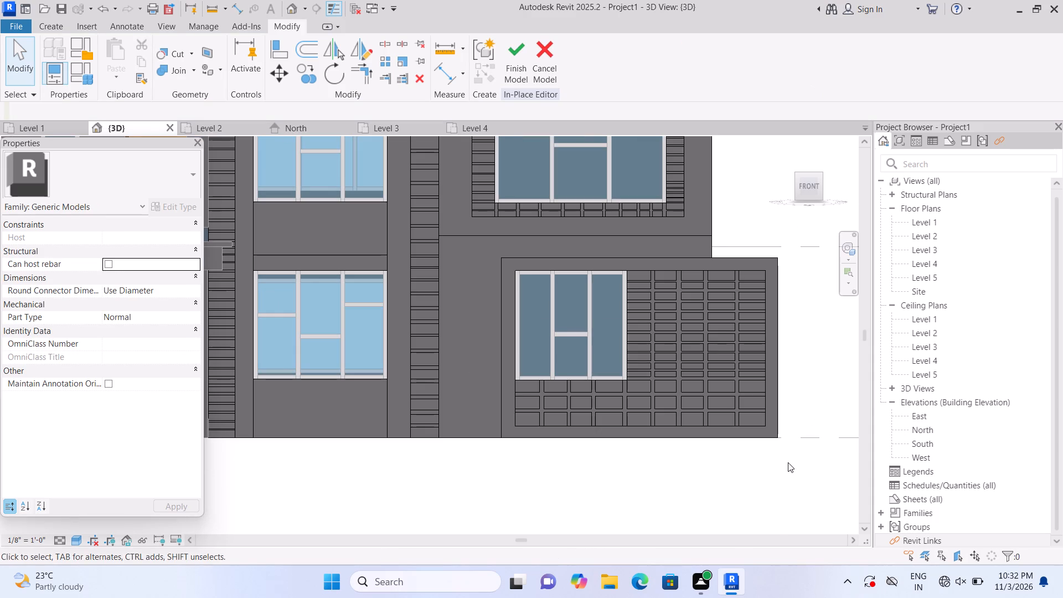
scroll(487, 520, down, 3)
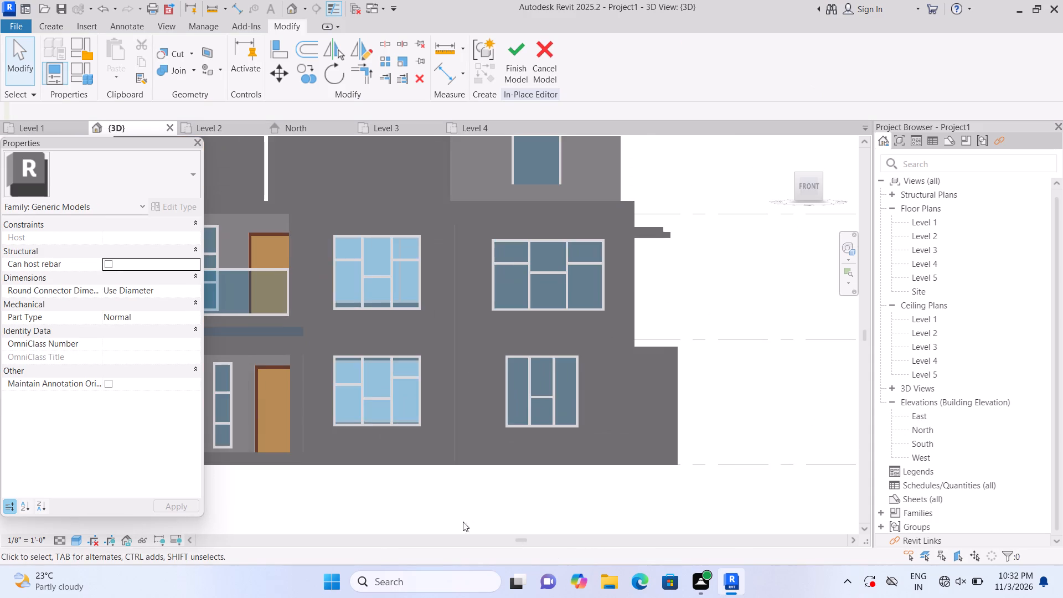
middle_drag(438, 512, 489, 523)
middle_drag(434, 505, 448, 541)
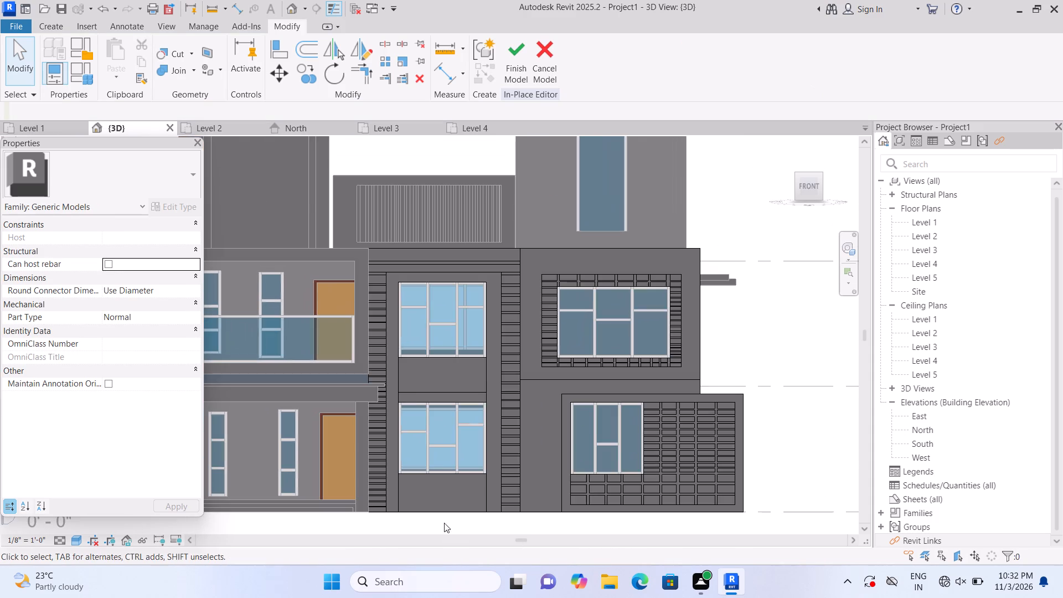
scroll(412, 390, up, 4)
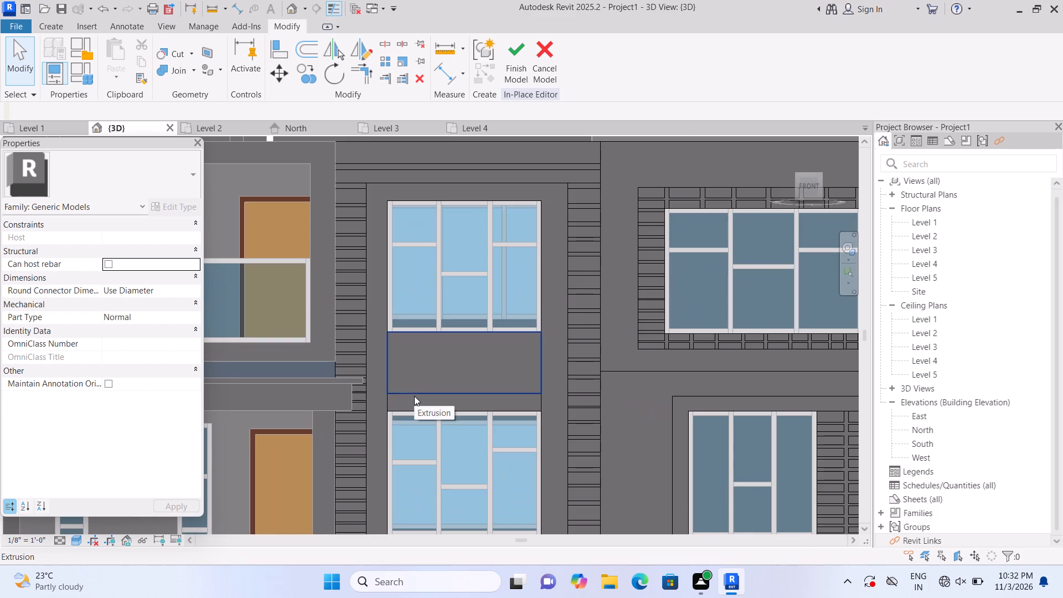
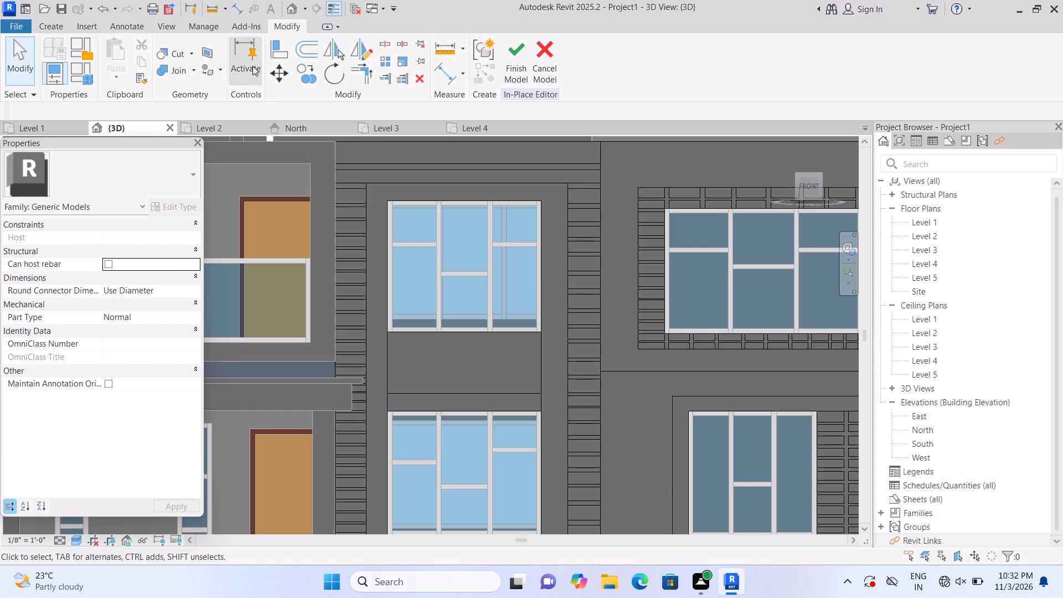
Start a void extrusion on the panel face between the middle windows and sketch a full-width 7'-0" strip about 2 1/2" high near its top.
click(59, 27)
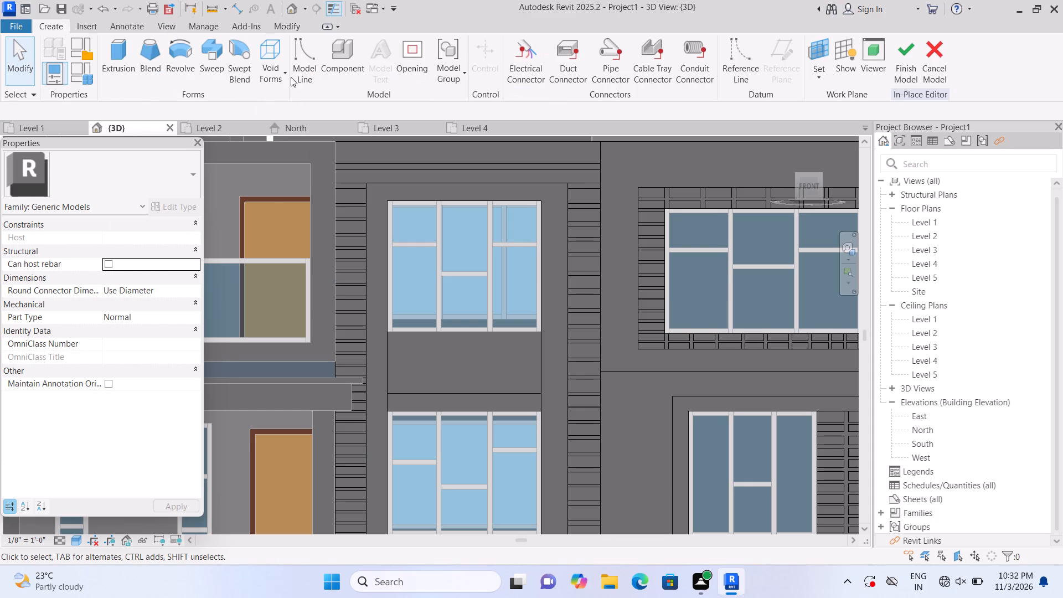
double_click(285, 68)
click(281, 69)
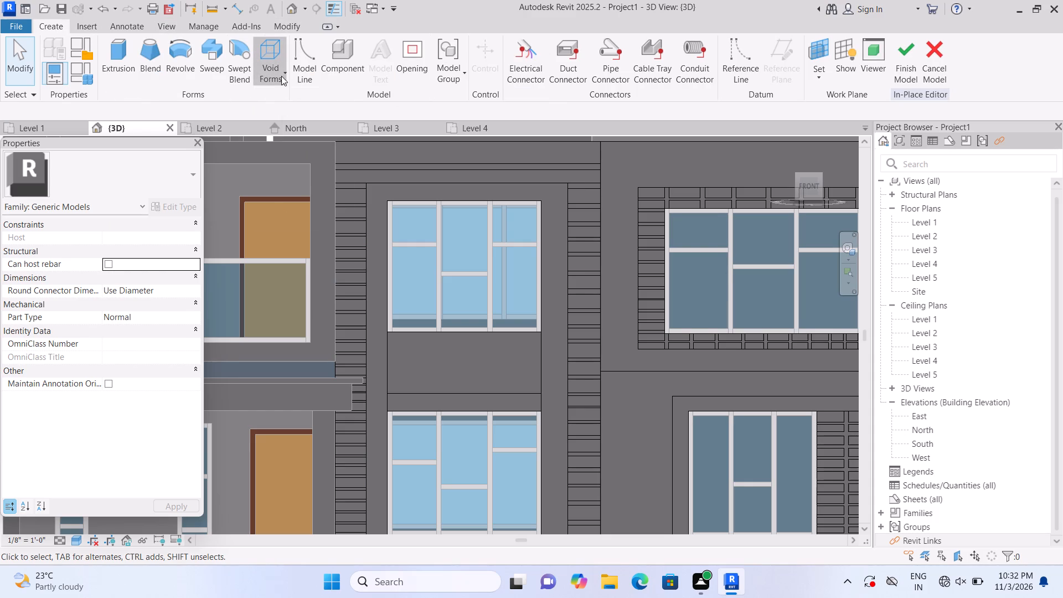
click(286, 99)
click(718, 77)
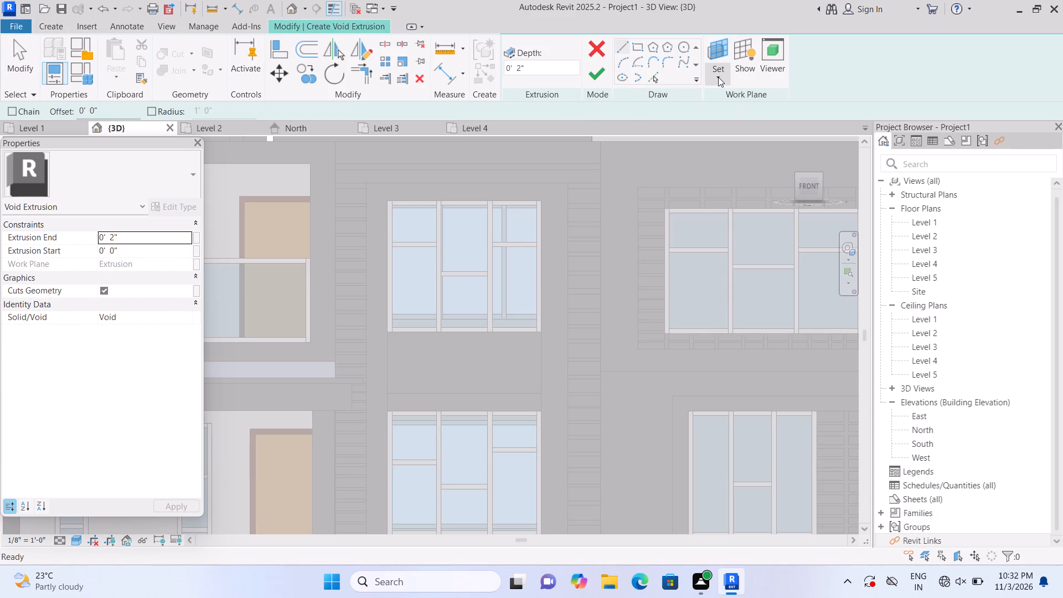
double_click(735, 130)
click(487, 345)
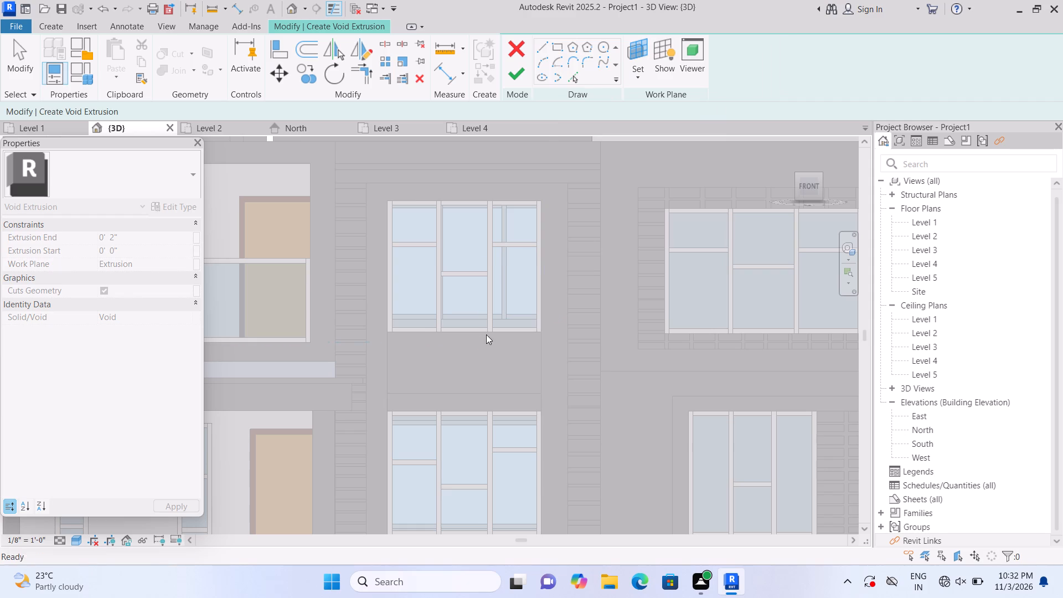
click(632, 46)
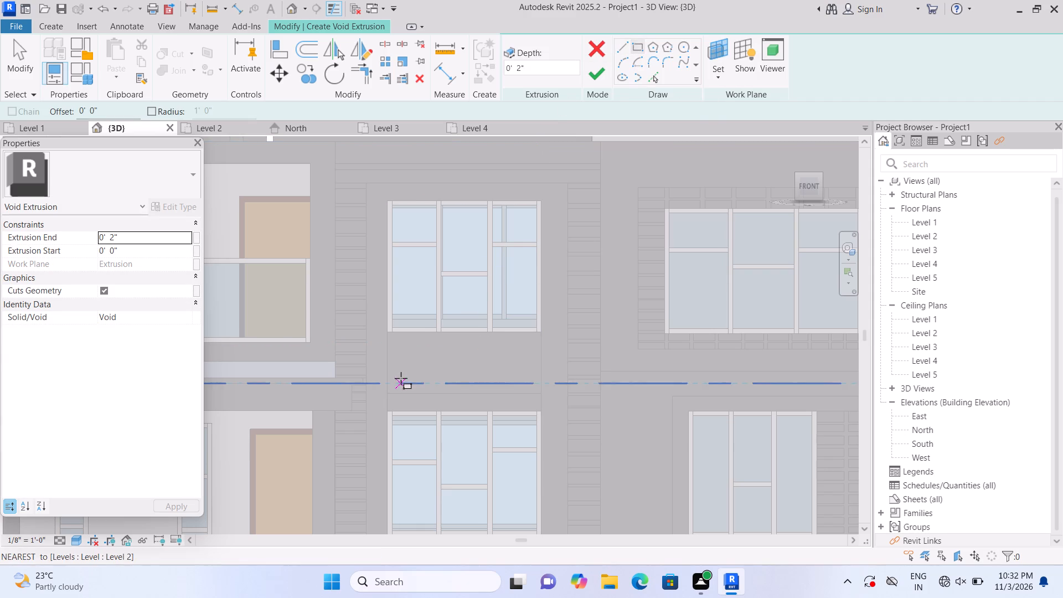
middle_drag(401, 371, 401, 272)
scroll(395, 245, up, 1)
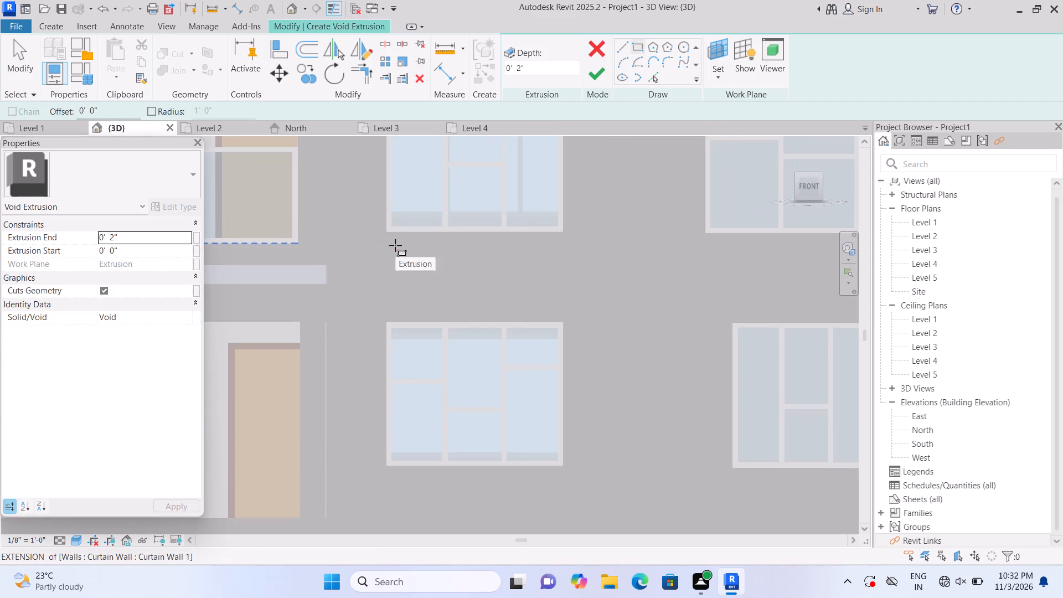
scroll(395, 245, up, 2)
click(386, 247)
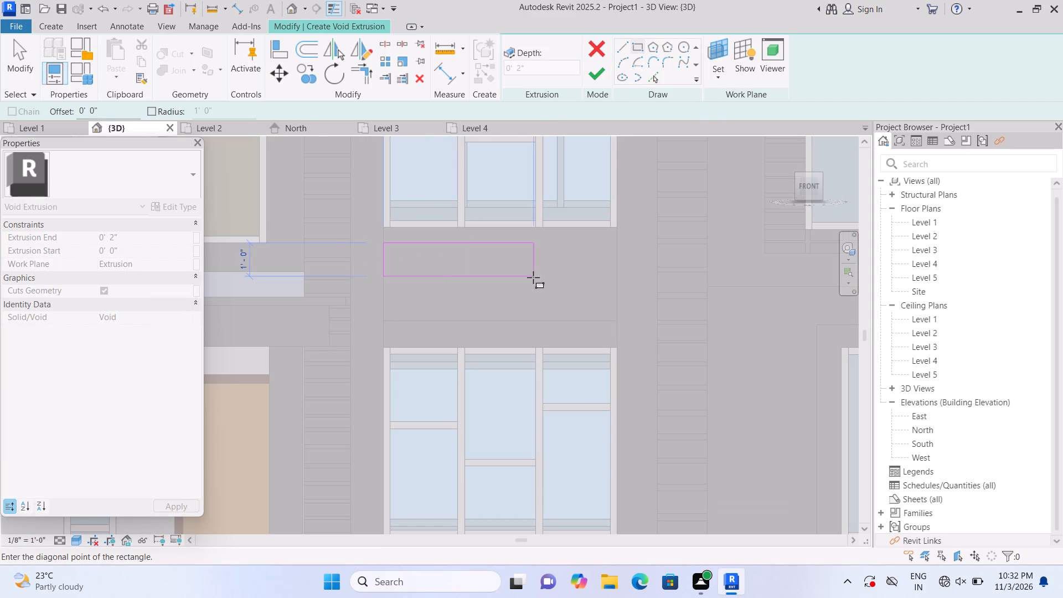
click(613, 250)
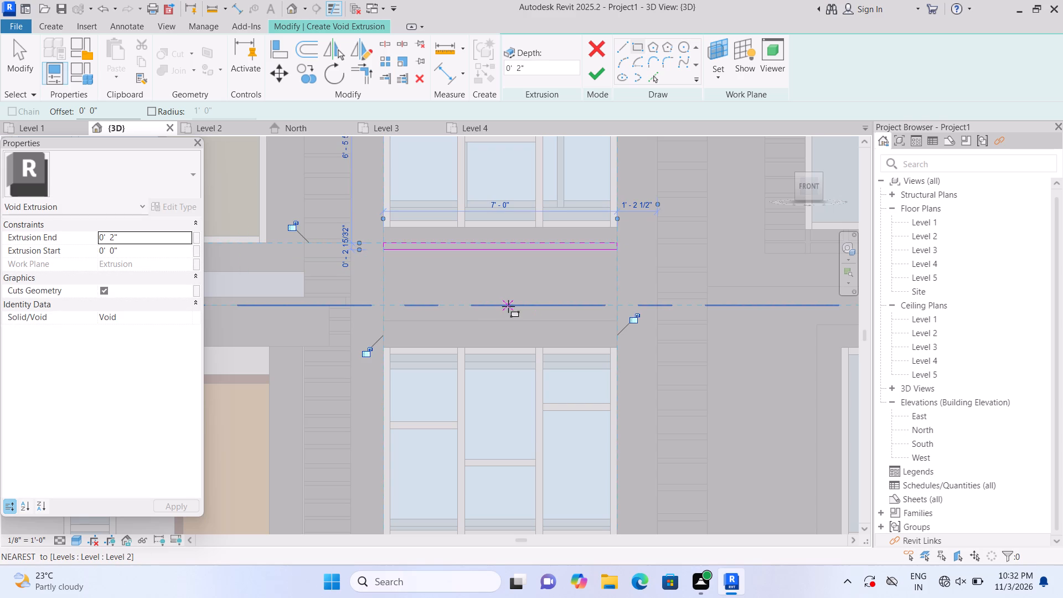
key(Escape)
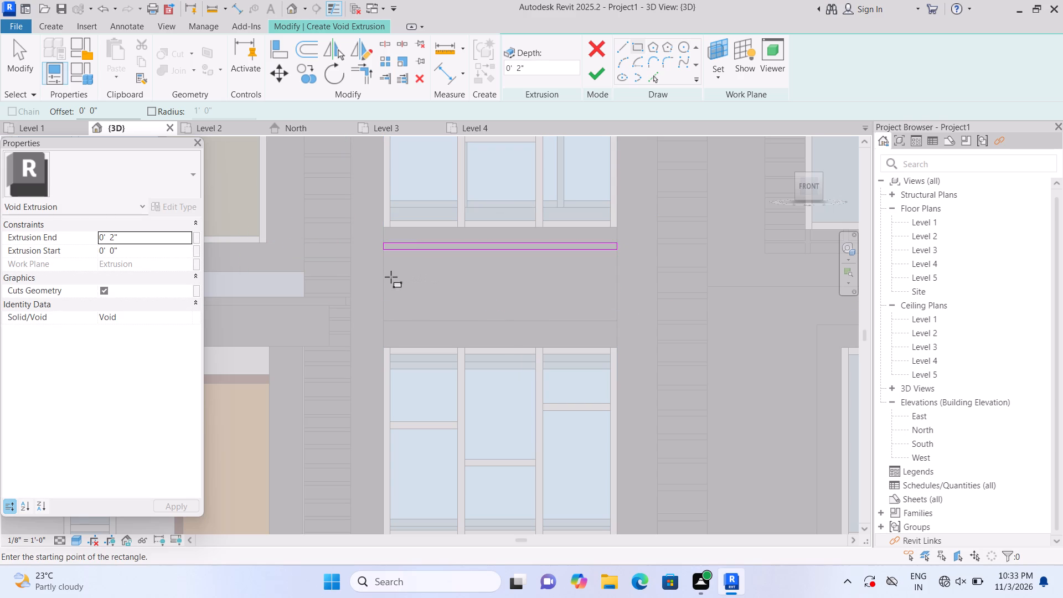
double_click(386, 271)
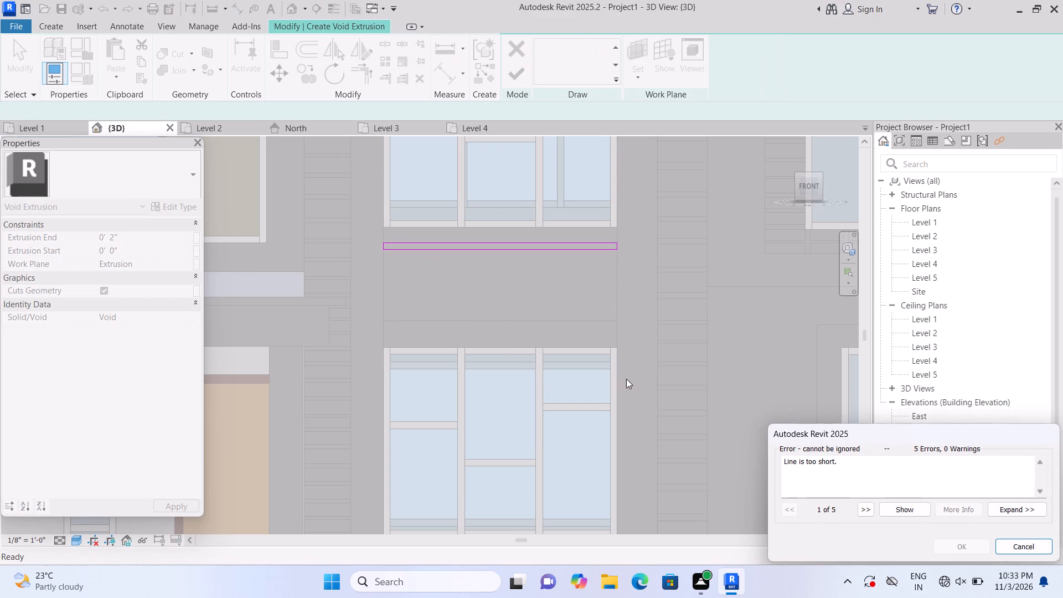
click(1019, 542)
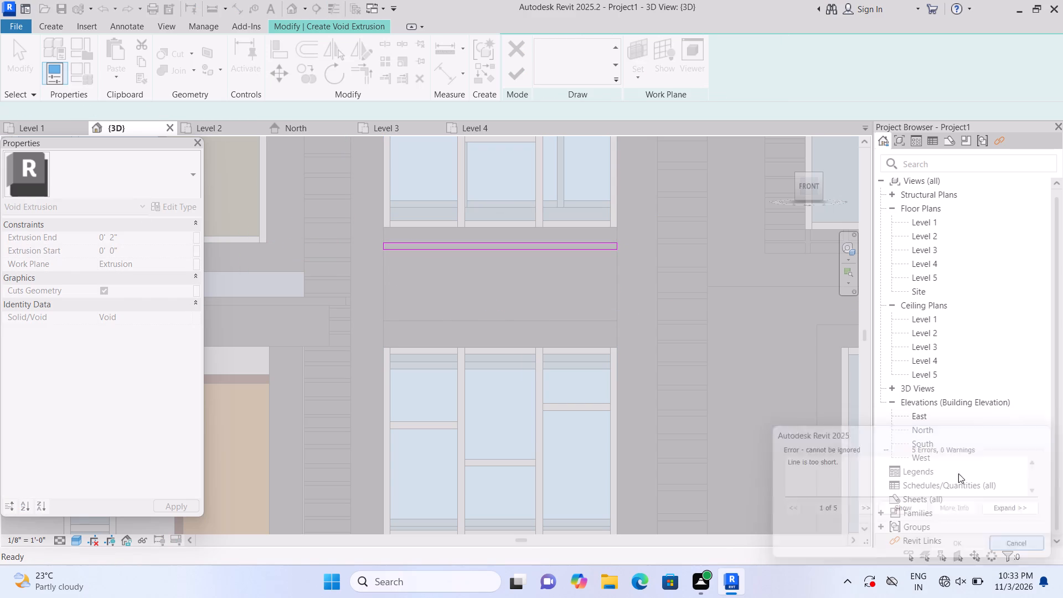
Sketch three more thin full-width horizontal strips spaced down the panel below the first, and finish the void extrusion sketch.
click(553, 47)
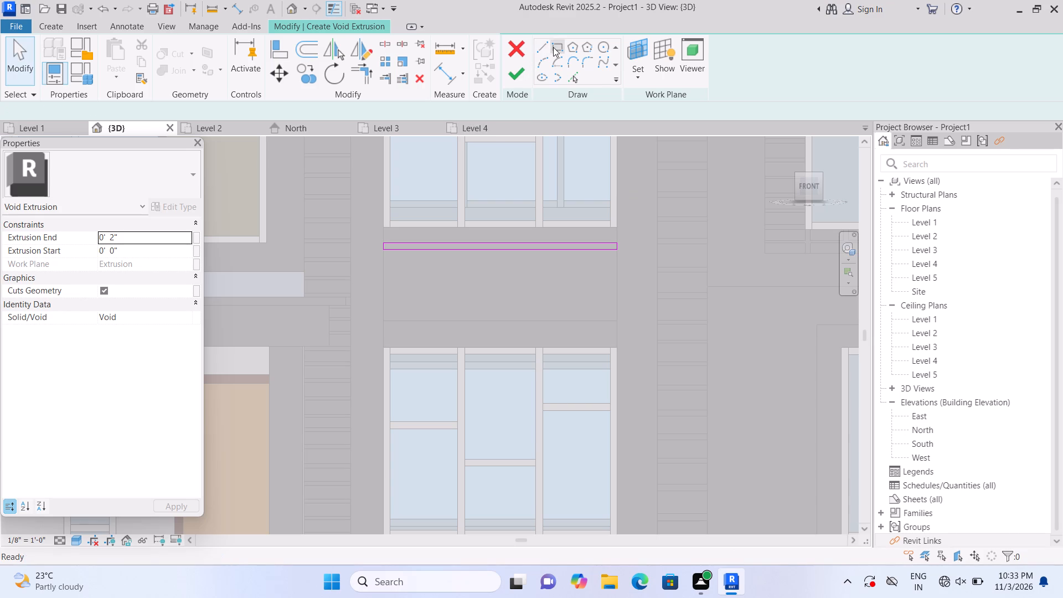
scroll(409, 271, up, 3)
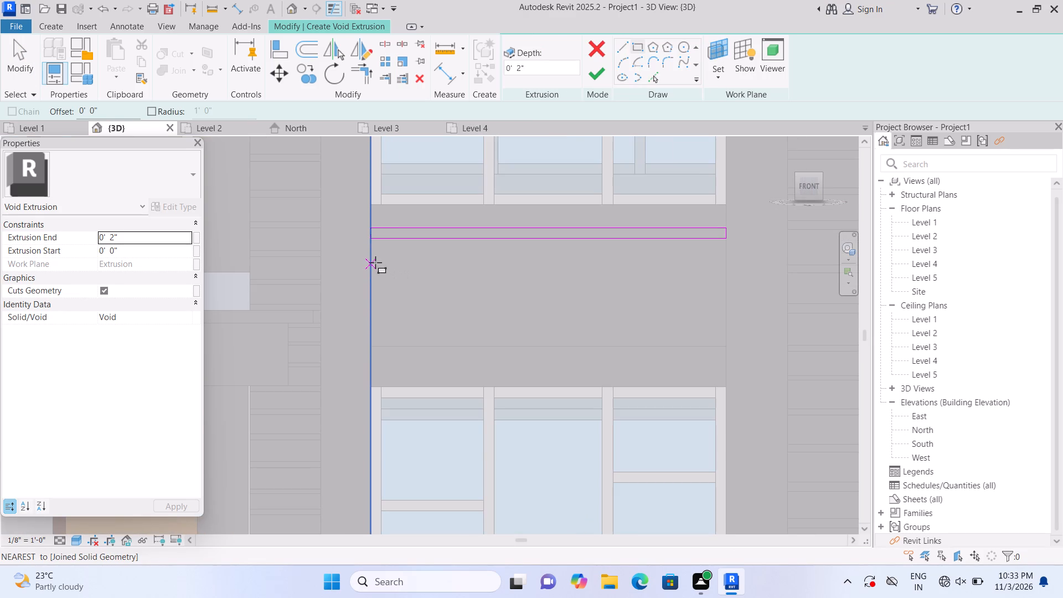
click(375, 262)
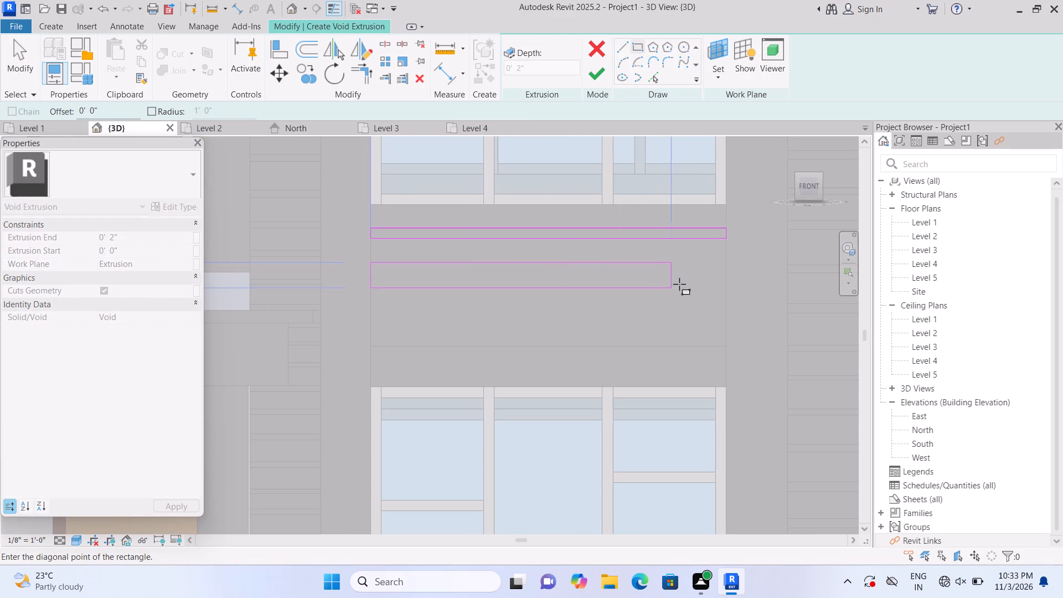
click(726, 269)
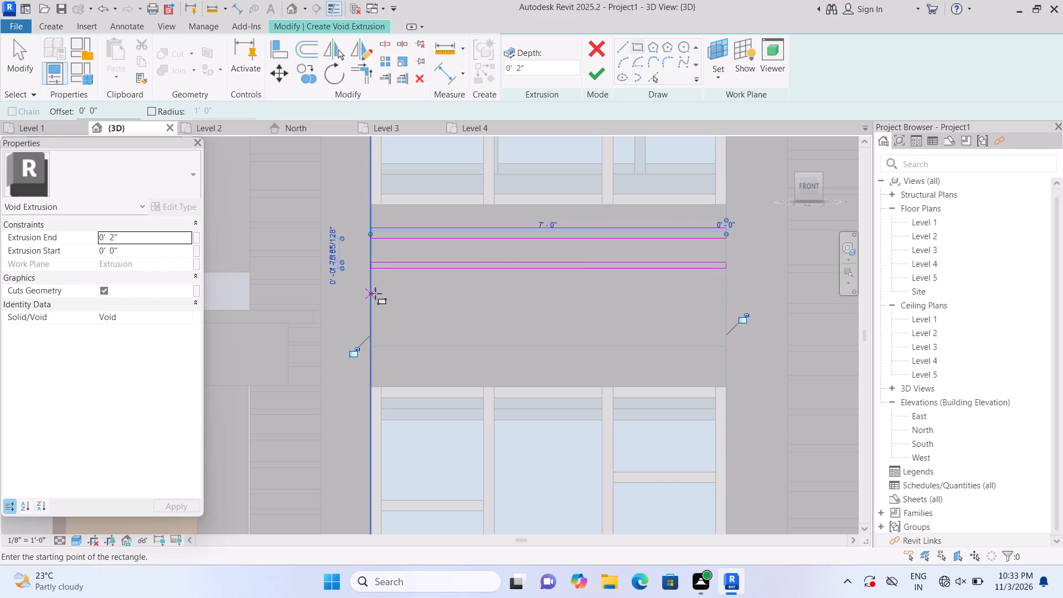
click(375, 291)
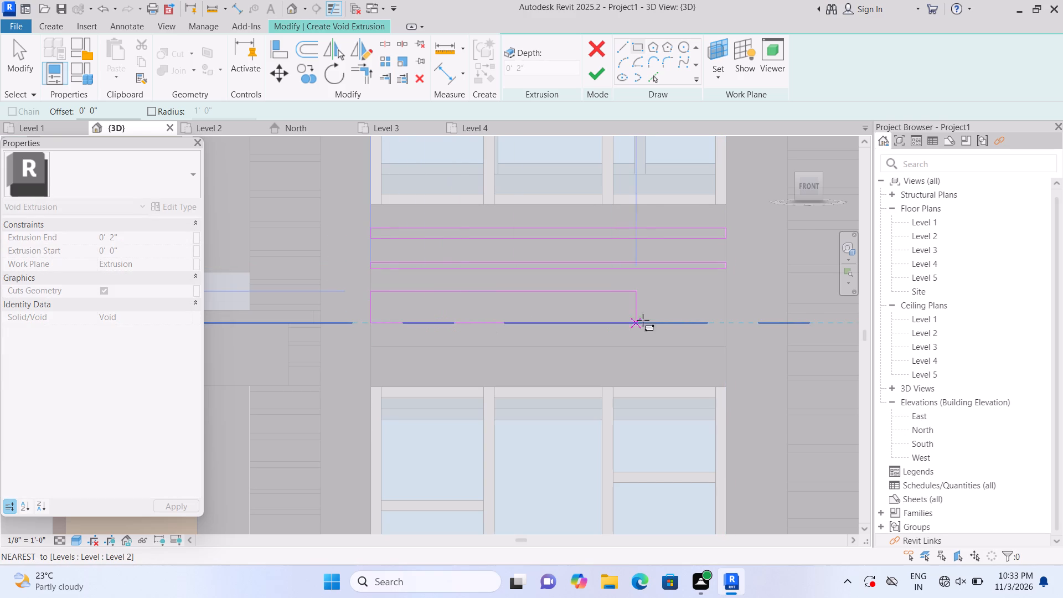
click(724, 300)
click(371, 322)
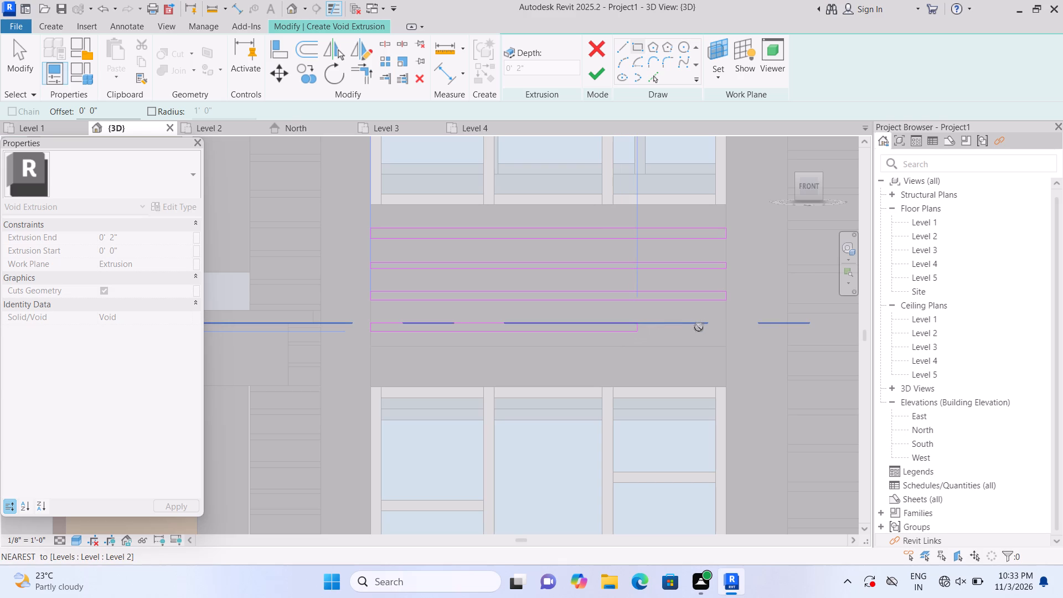
scroll(692, 331, up, 6)
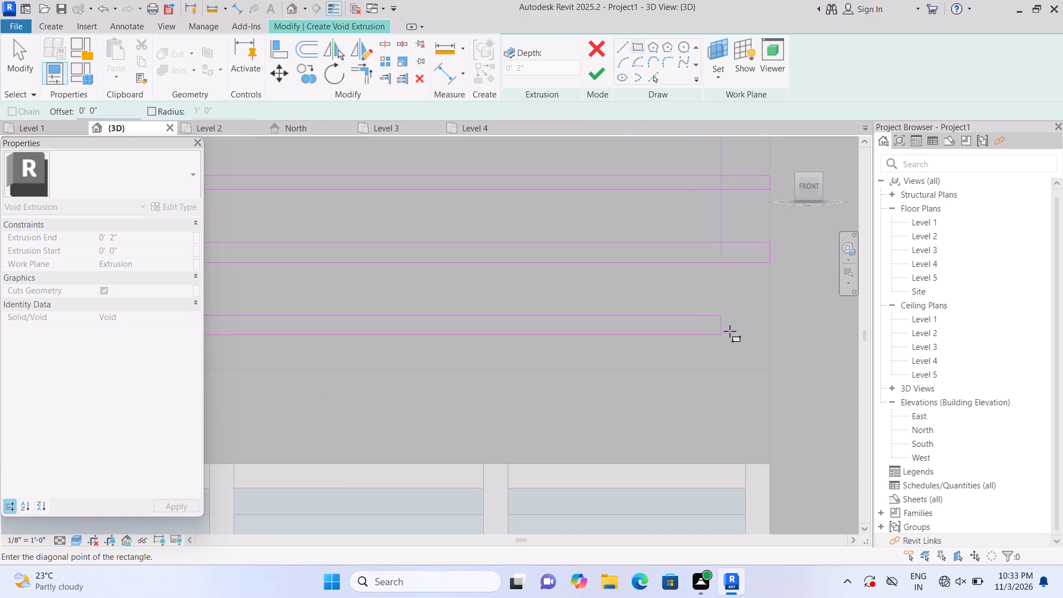
scroll(756, 316, up, 2)
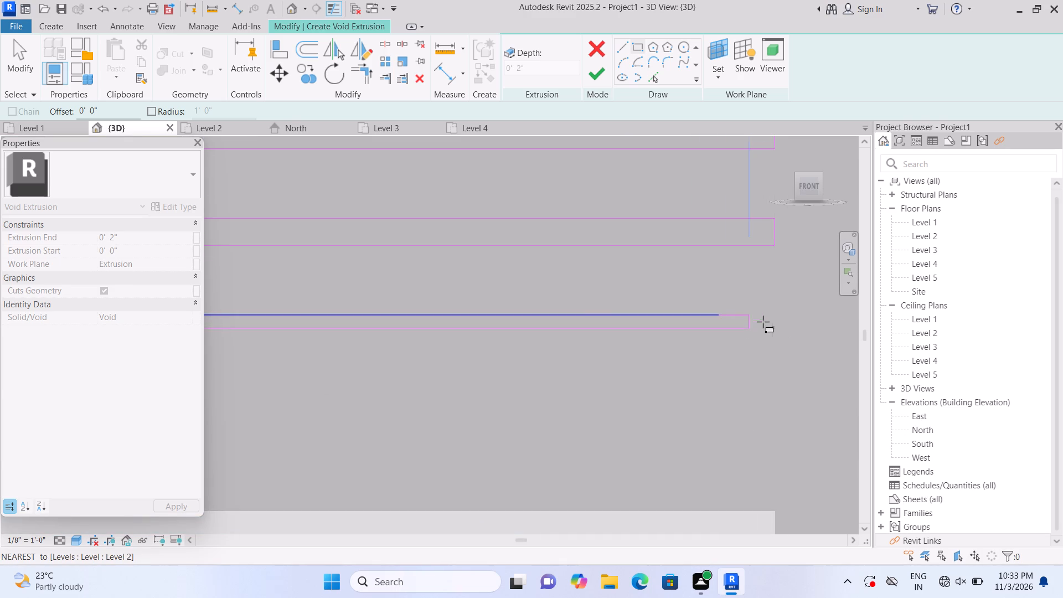
click(770, 325)
scroll(774, 324, down, 4)
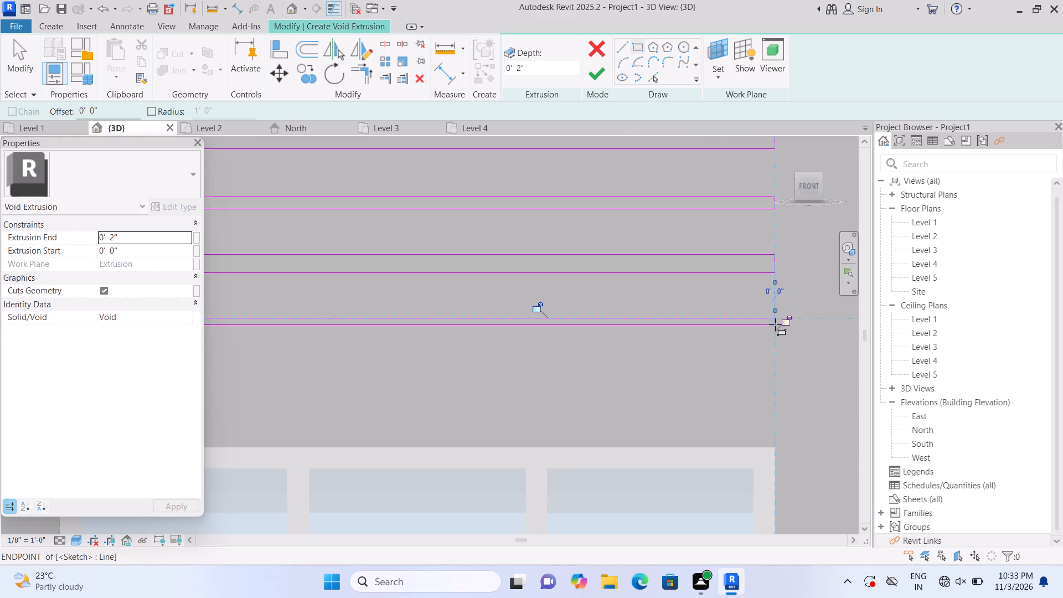
scroll(775, 324, down, 4)
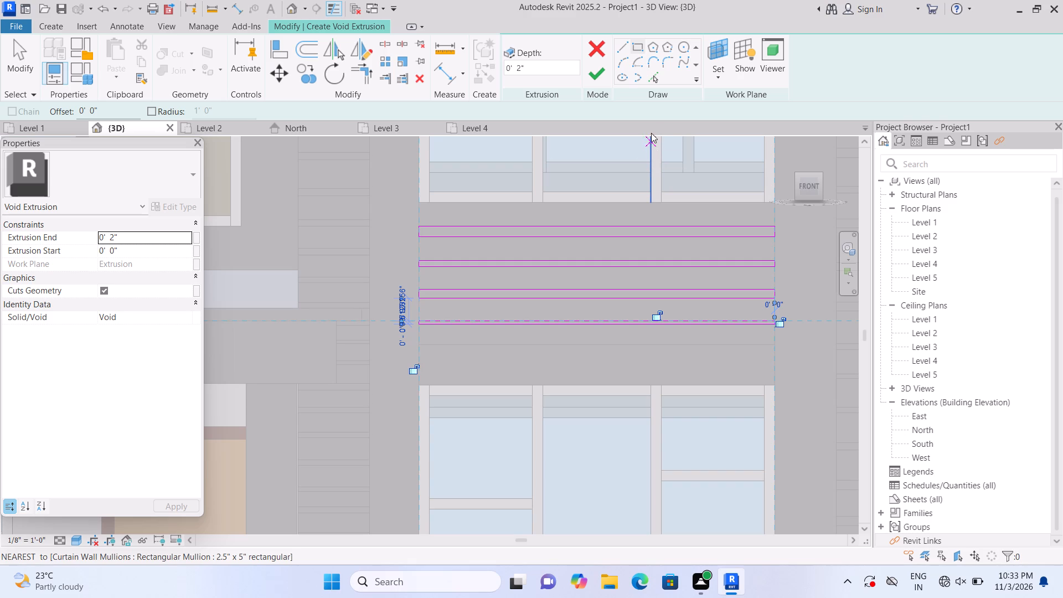
click(600, 80)
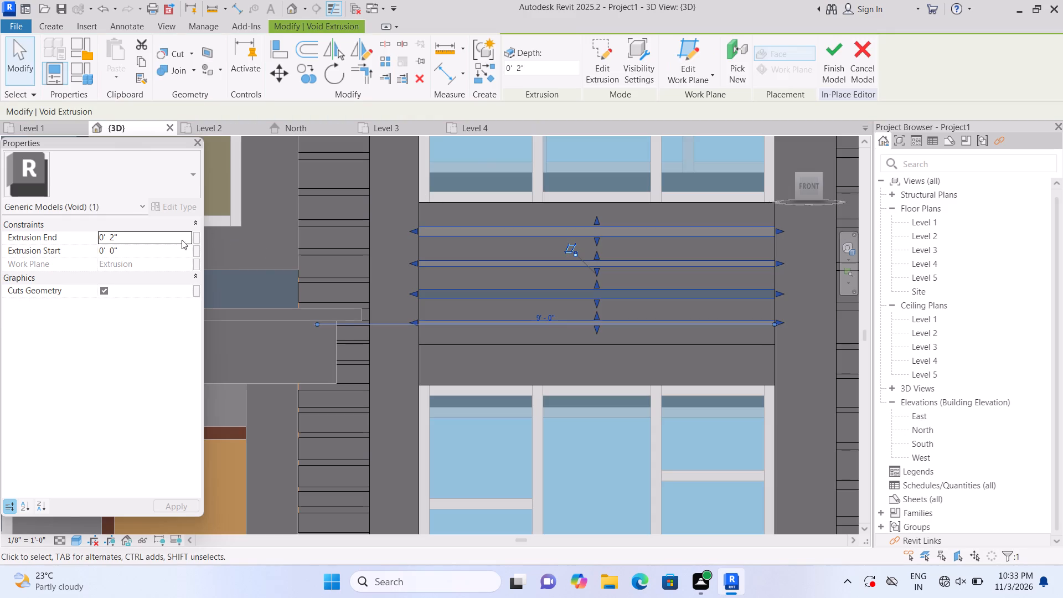
Set the horizontal groove void's Extrusion End to 1" and deselect it.
click(148, 237)
key(BackSpace)
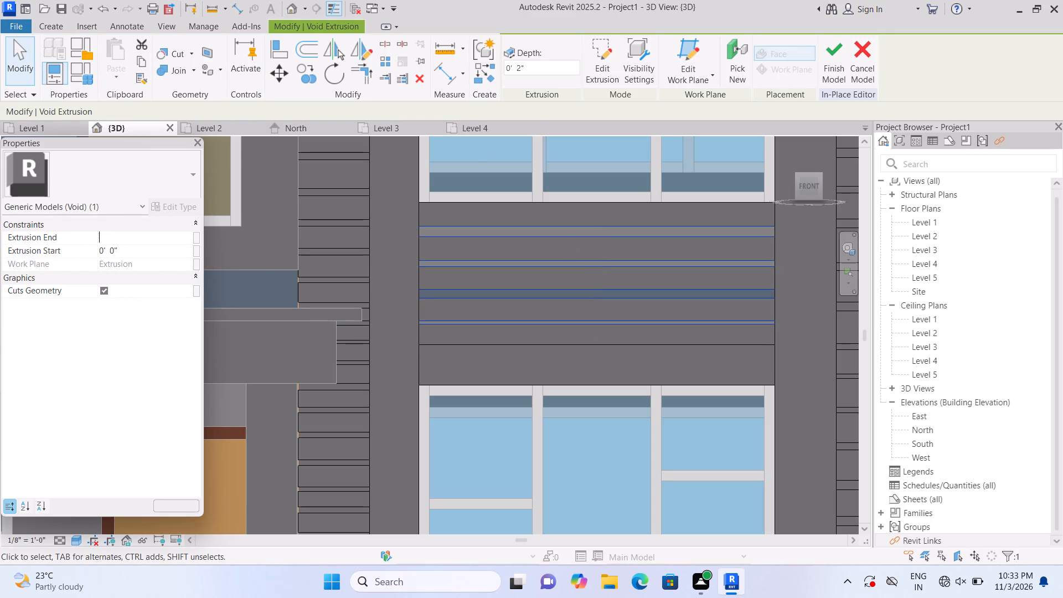
text(1")
key(Return)
scroll(169, 242, down, 2)
scroll(477, 295, down, 4)
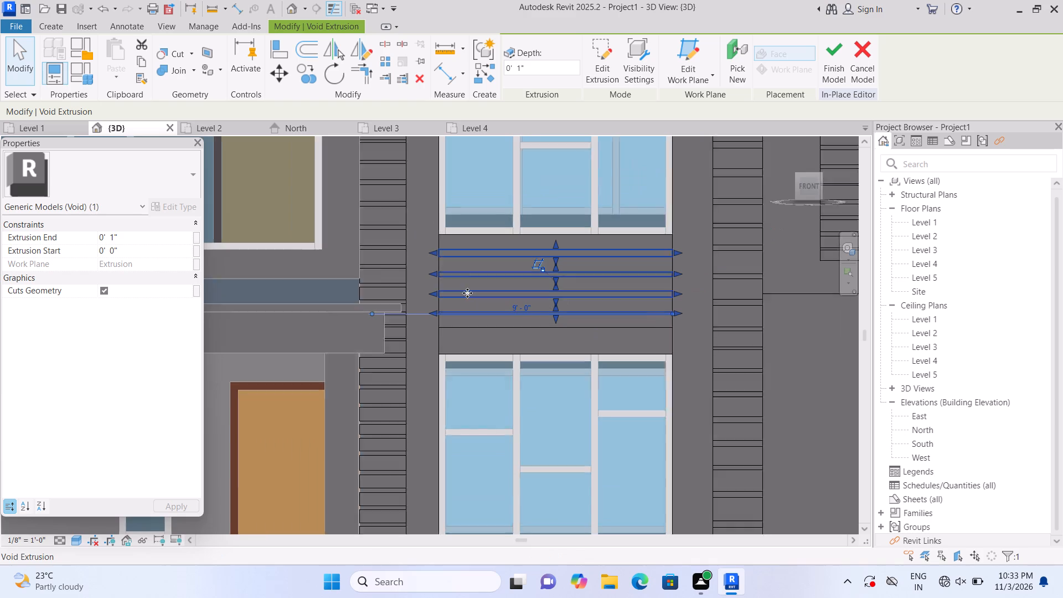
click(742, 343)
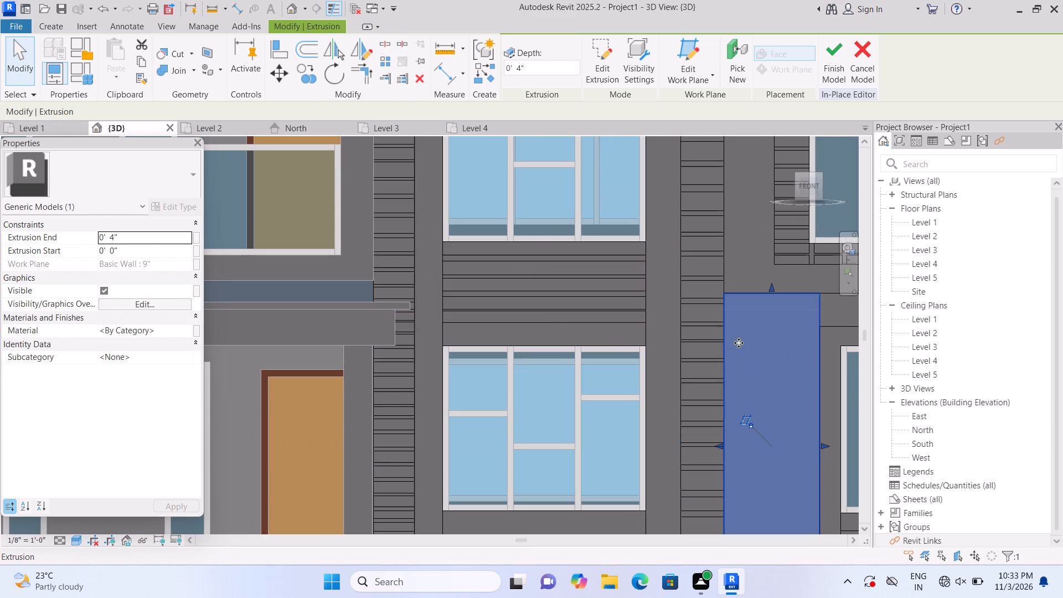
key(Escape)
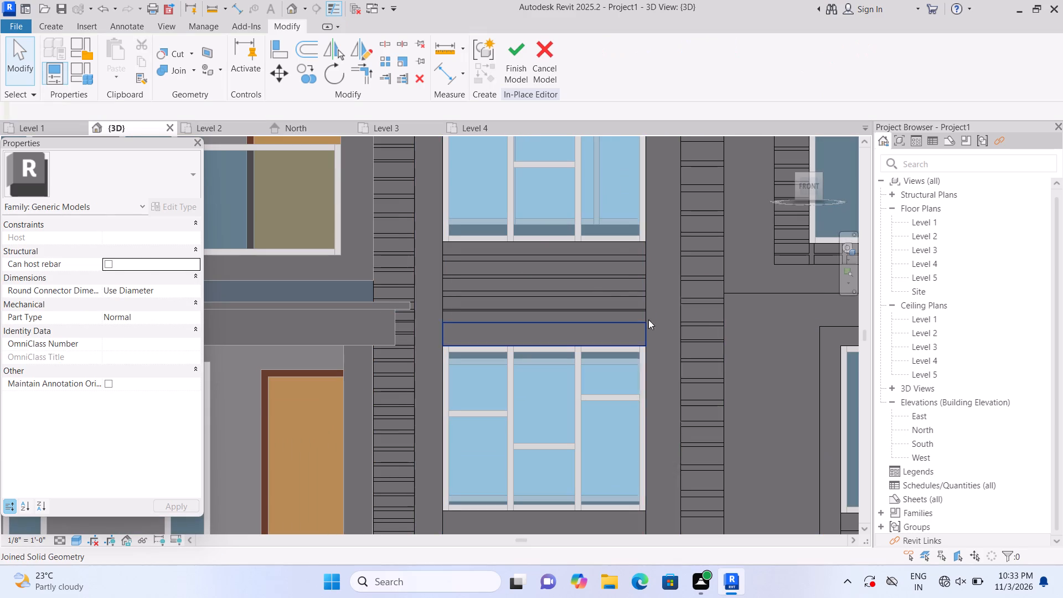
Start a void extrusion on the grooved panel's face between the middle windows and sketch a full-height vertical strip about 1 3/4" wide and 2'-9 1/2" tall.
click(48, 27)
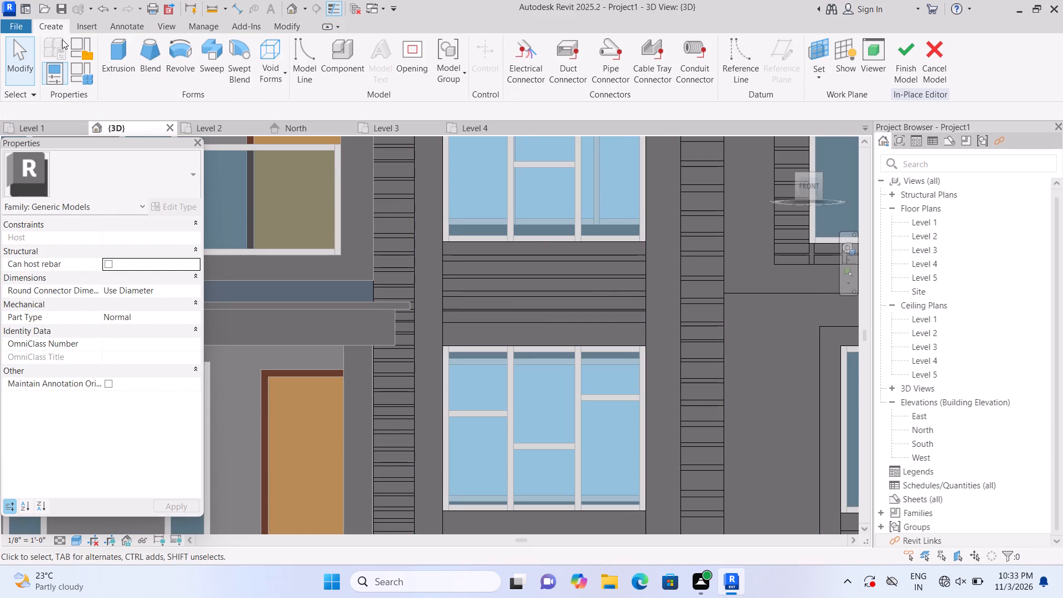
click(280, 72)
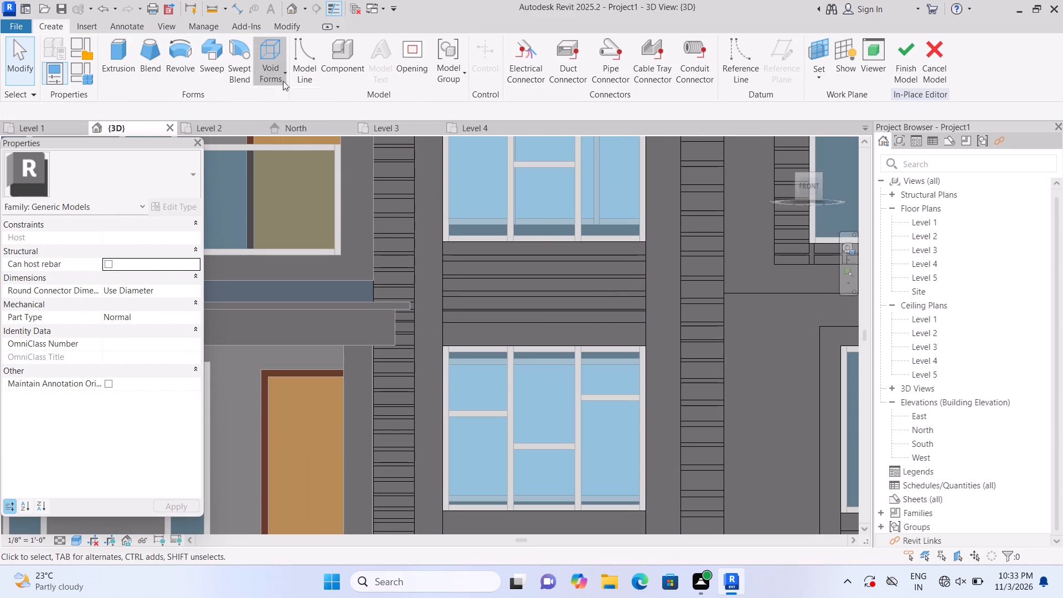
click(298, 106)
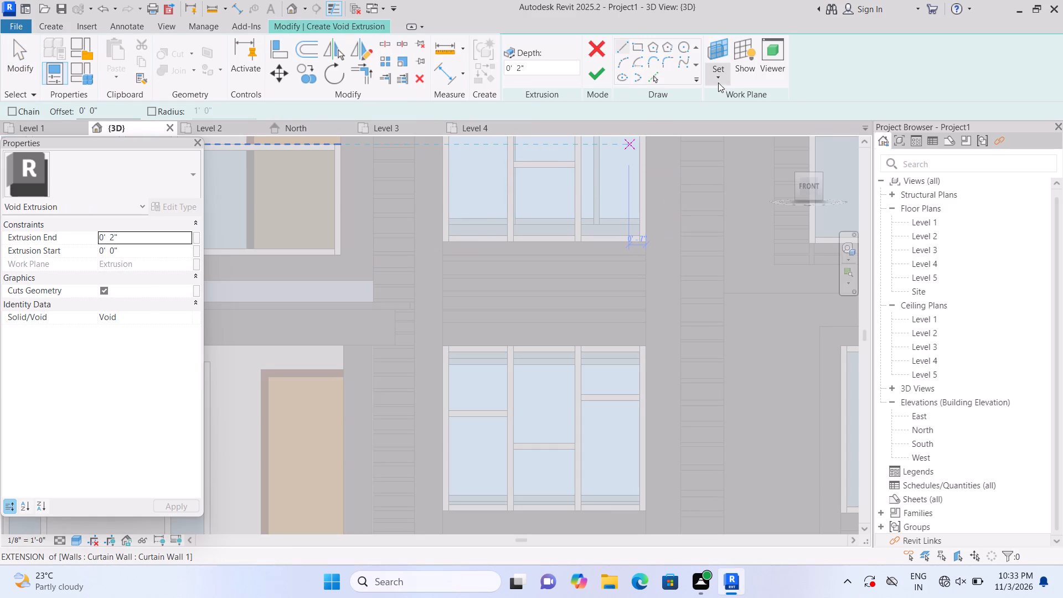
click(722, 73)
click(740, 124)
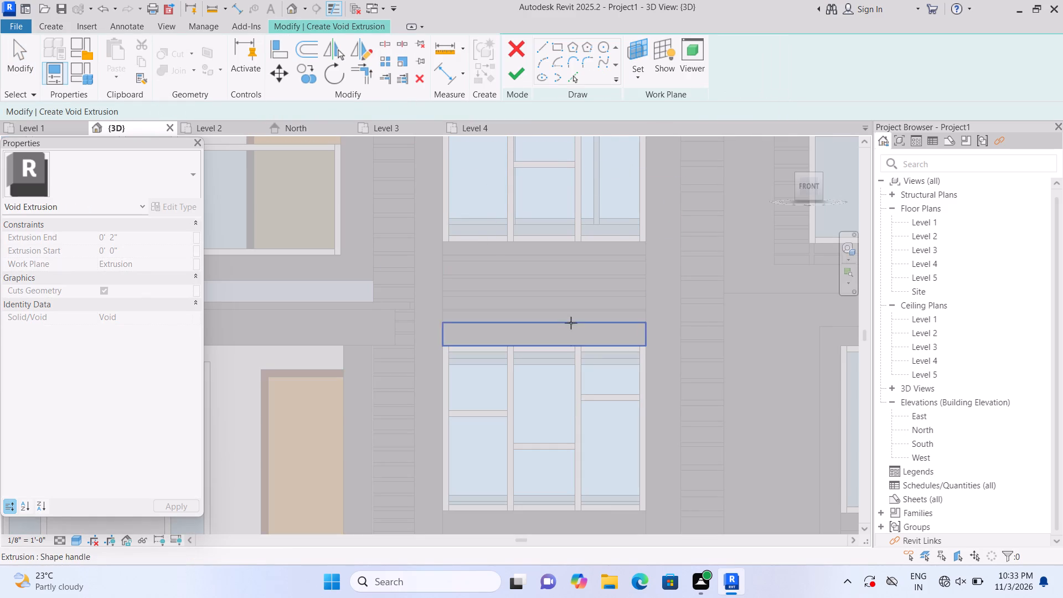
click(571, 293)
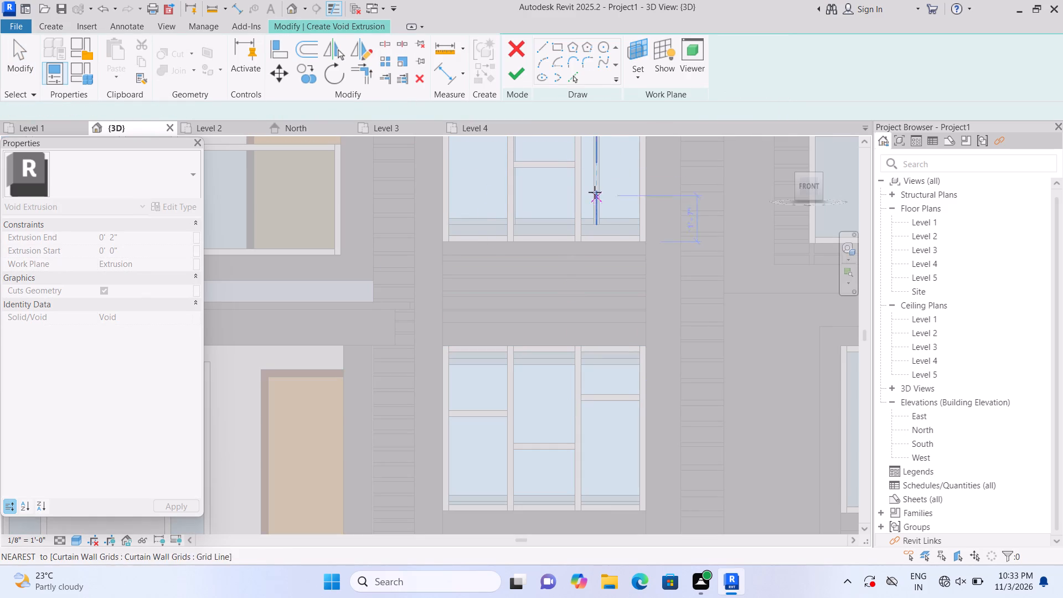
click(633, 49)
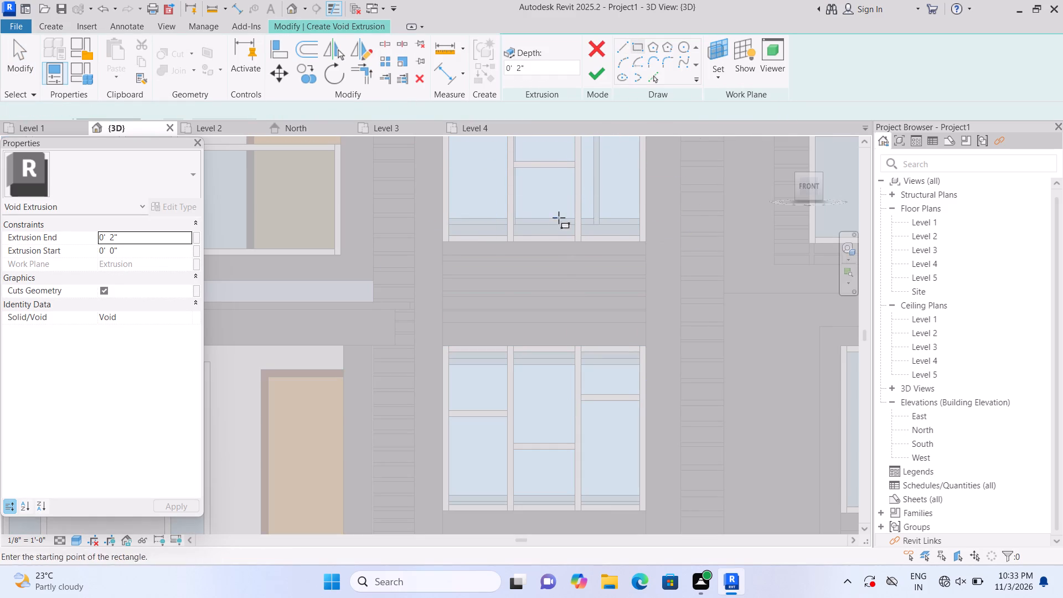
click(483, 245)
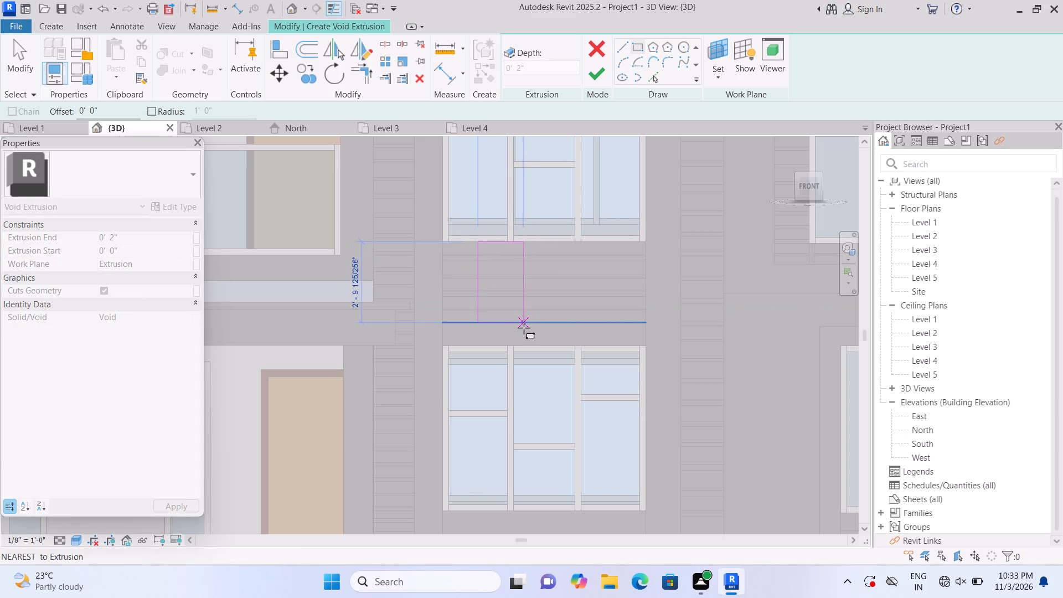
scroll(519, 326, up, 3)
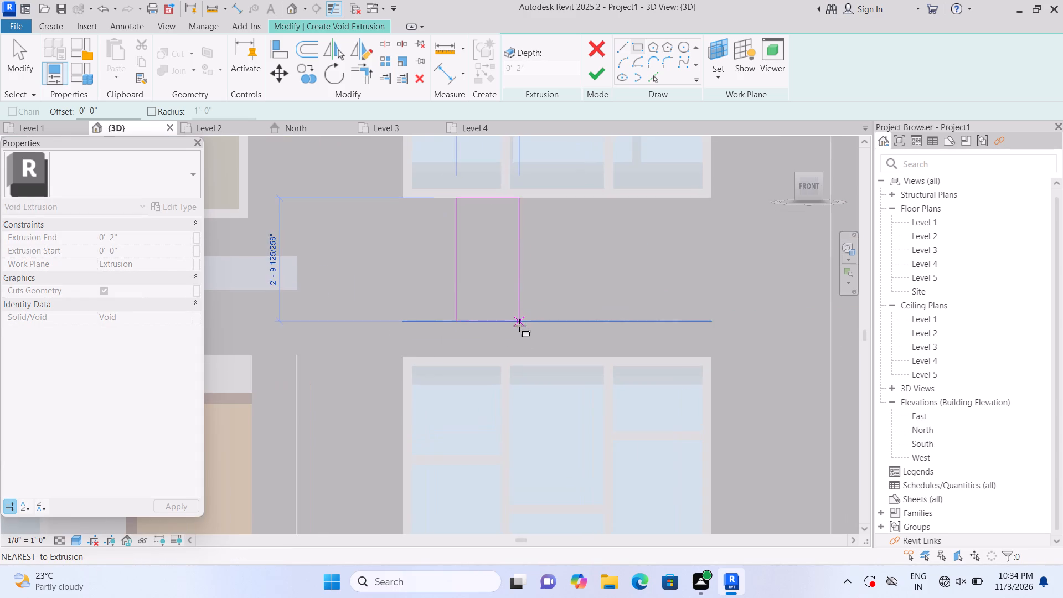
click(463, 318)
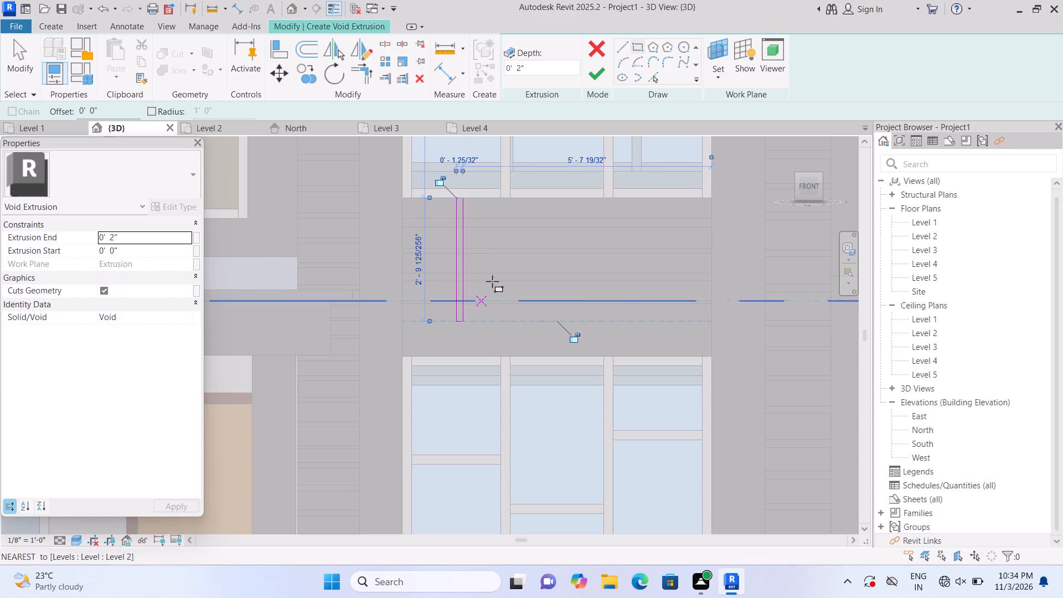
Sketch three more full-height vertical strips about 1 3/4" to 2 1/2" wide, spaced across the panel, and finish the void extrusion sketch.
click(516, 199)
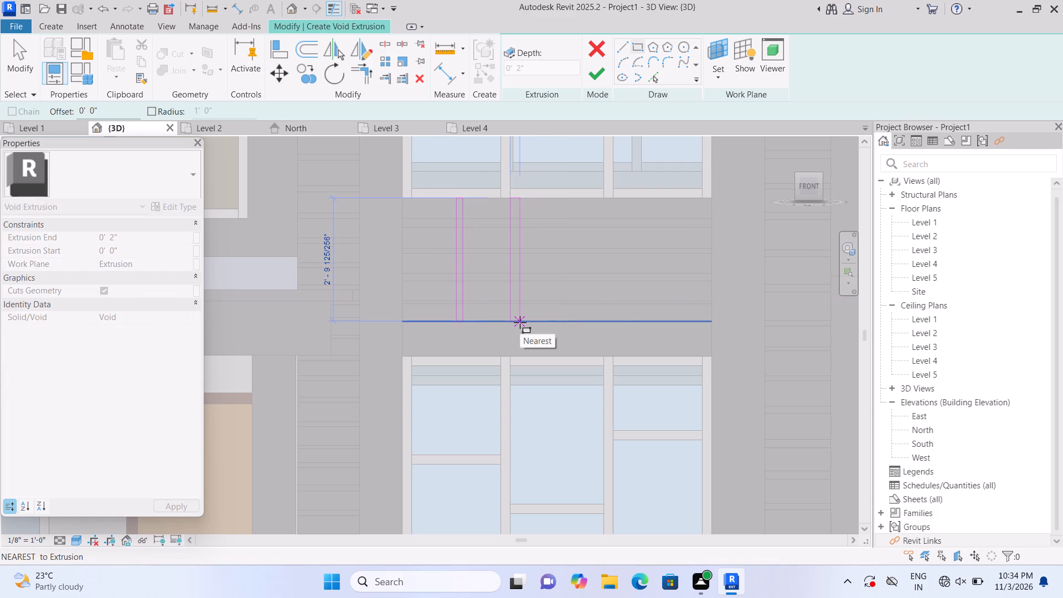
click(517, 322)
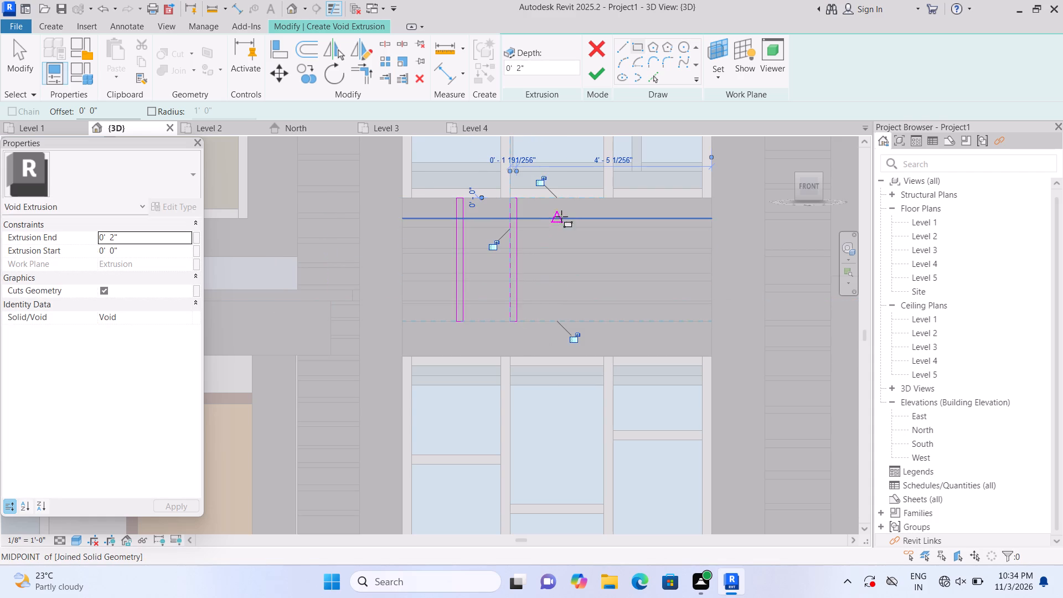
click(569, 202)
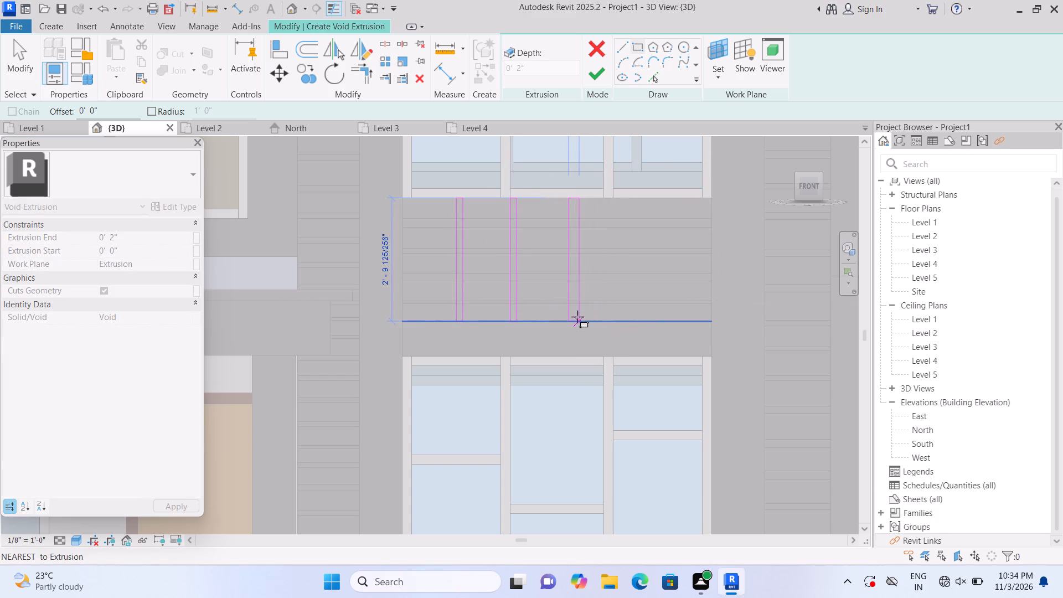
click(577, 317)
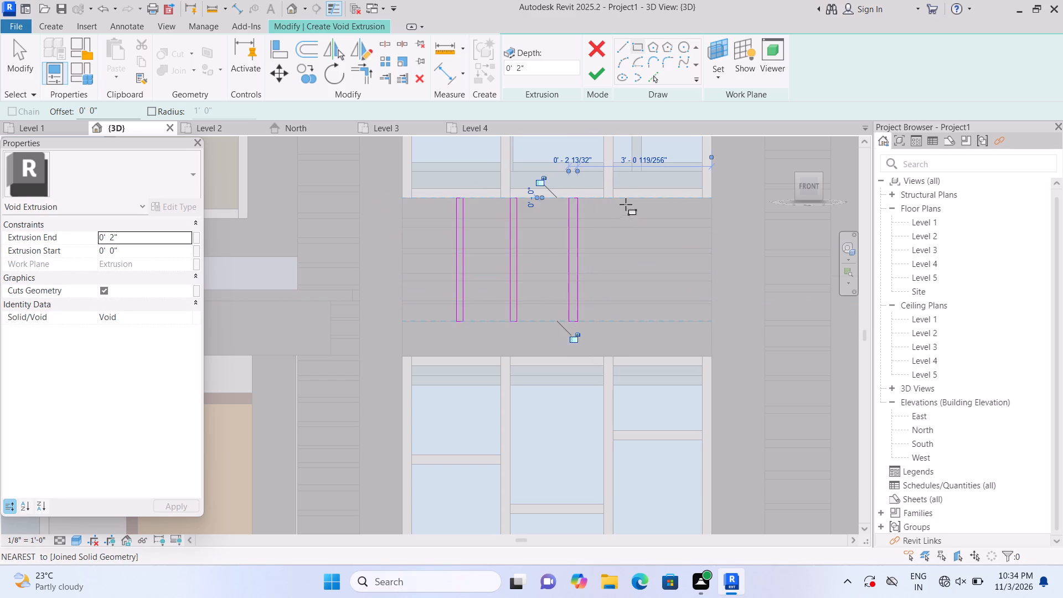
click(637, 202)
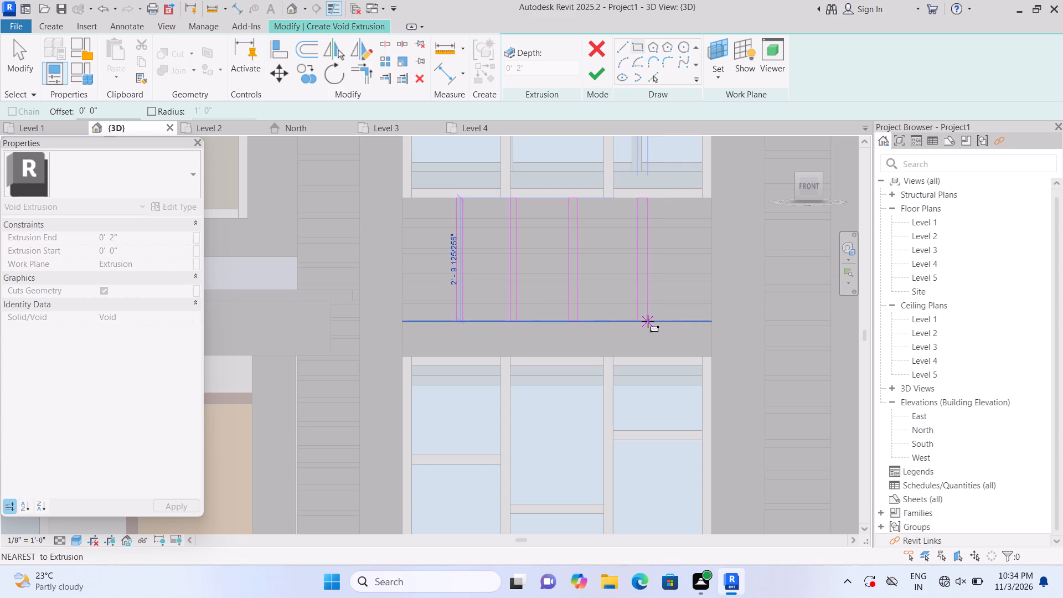
click(647, 321)
click(600, 80)
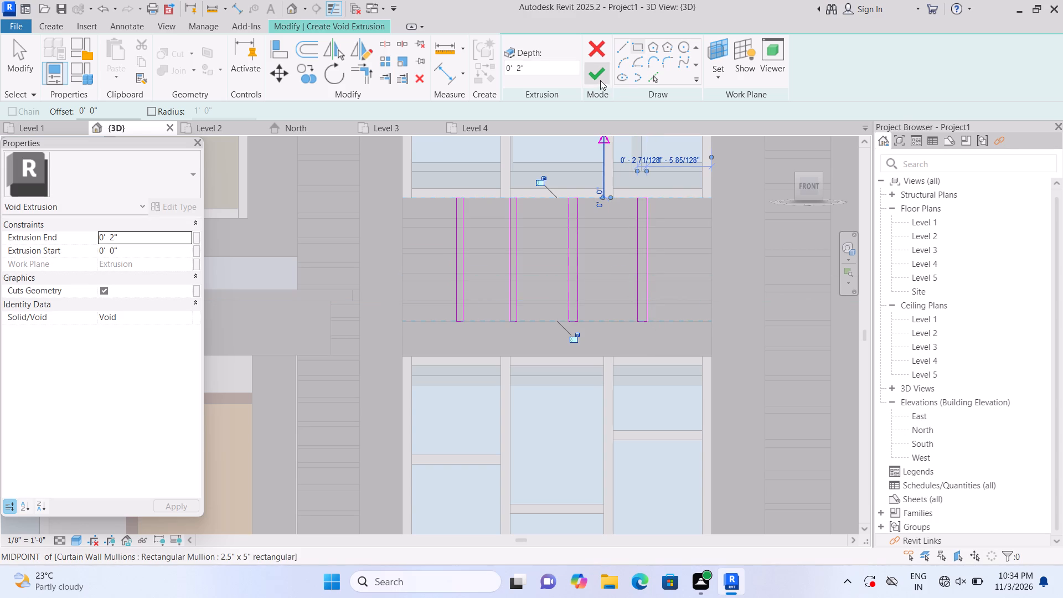
Set the vertical groove void's Extrusion End to 1".
click(185, 240)
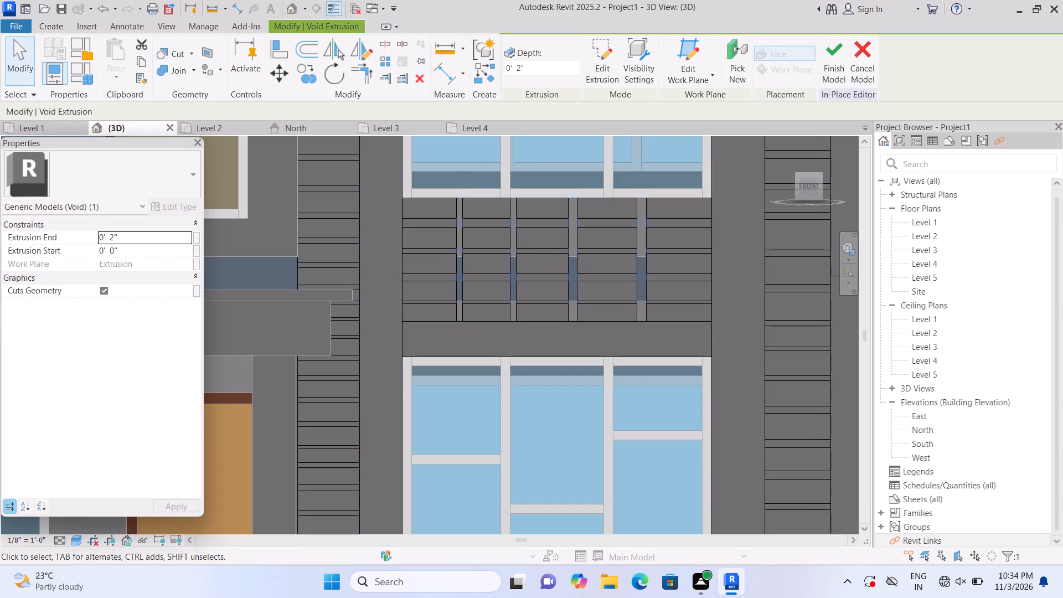
key(BackSpace)
text(1")
key(Return)
scroll(415, 365, down, 3)
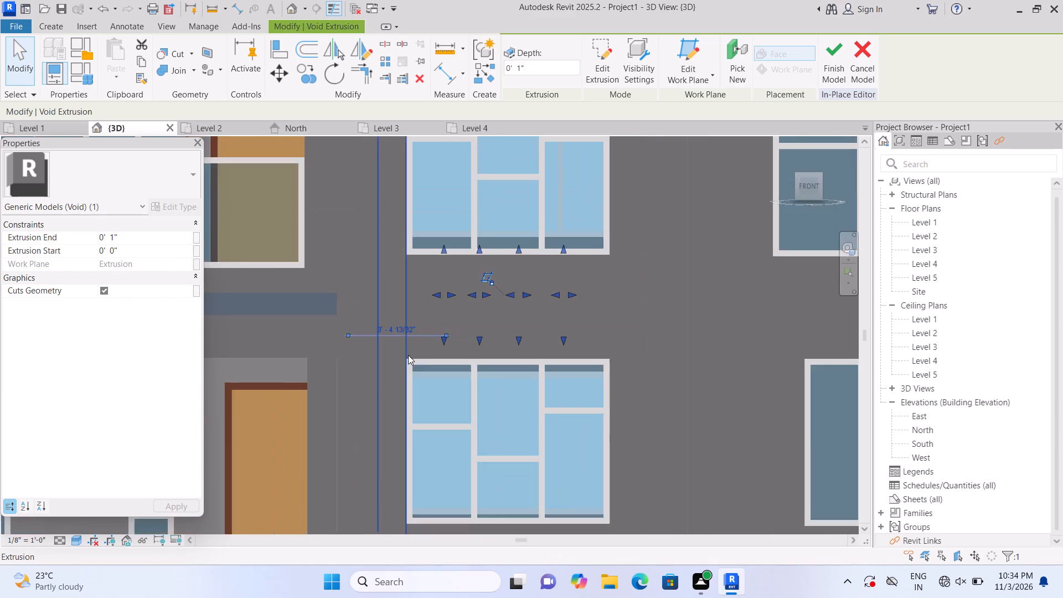
scroll(408, 355, down, 3)
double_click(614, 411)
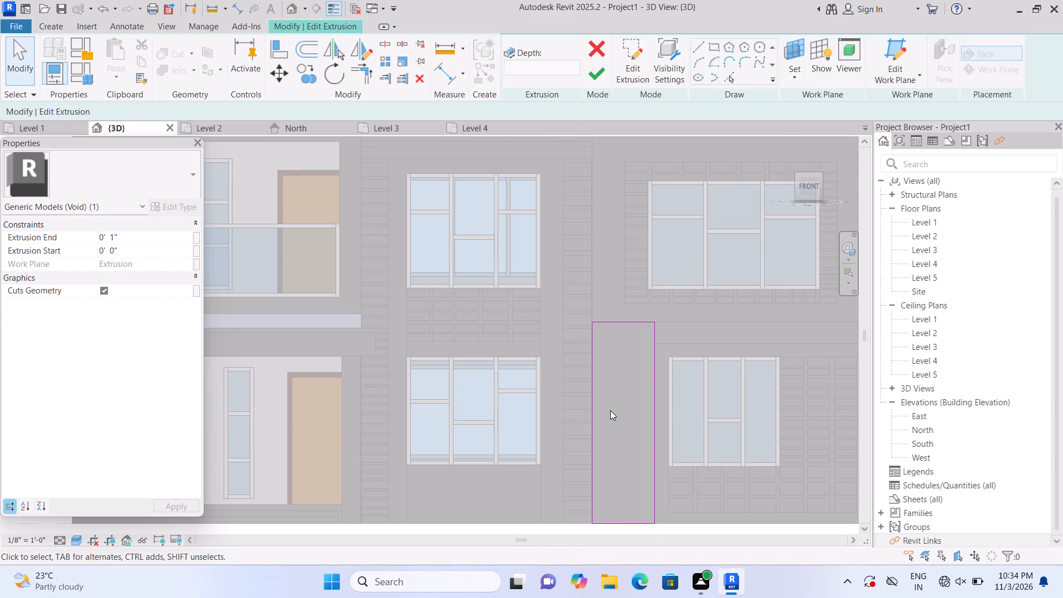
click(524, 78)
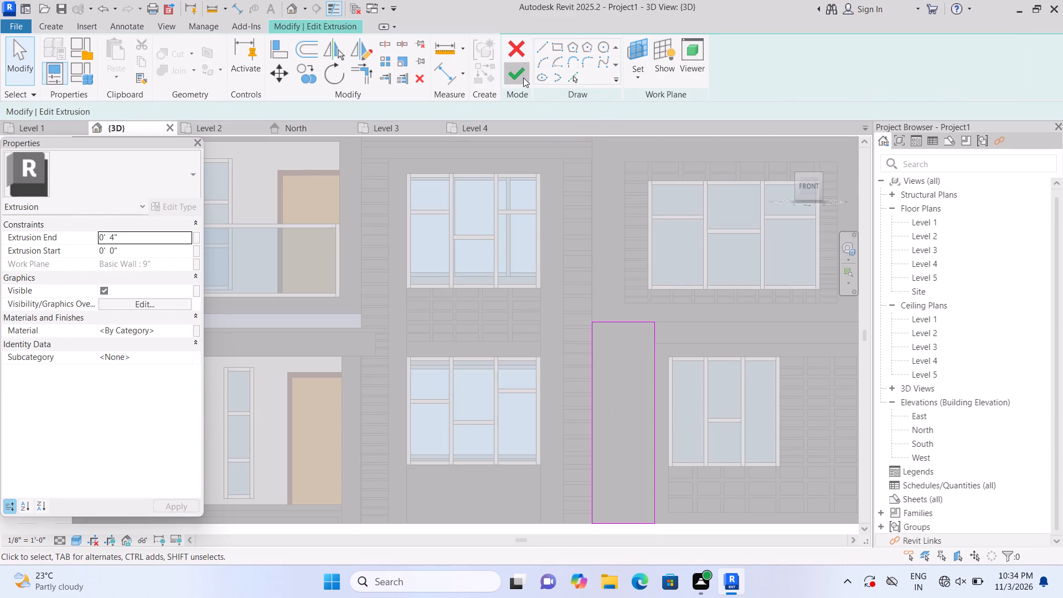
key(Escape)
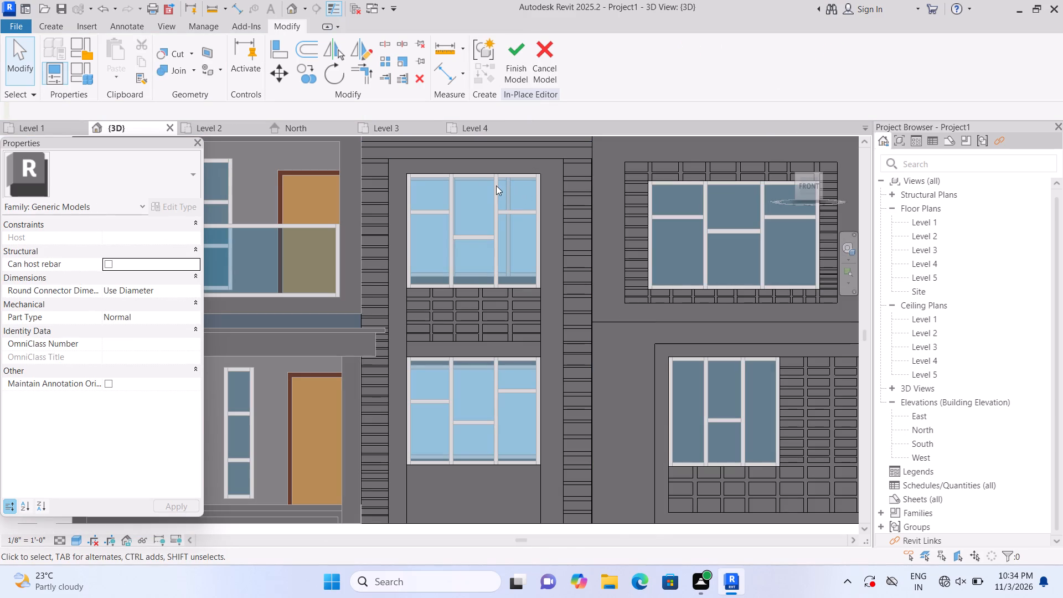
Start a void extrusion on the panel face below the lower middle window and try to sketch a rectangle from the panel's upper corner.
scroll(497, 306, down, 2)
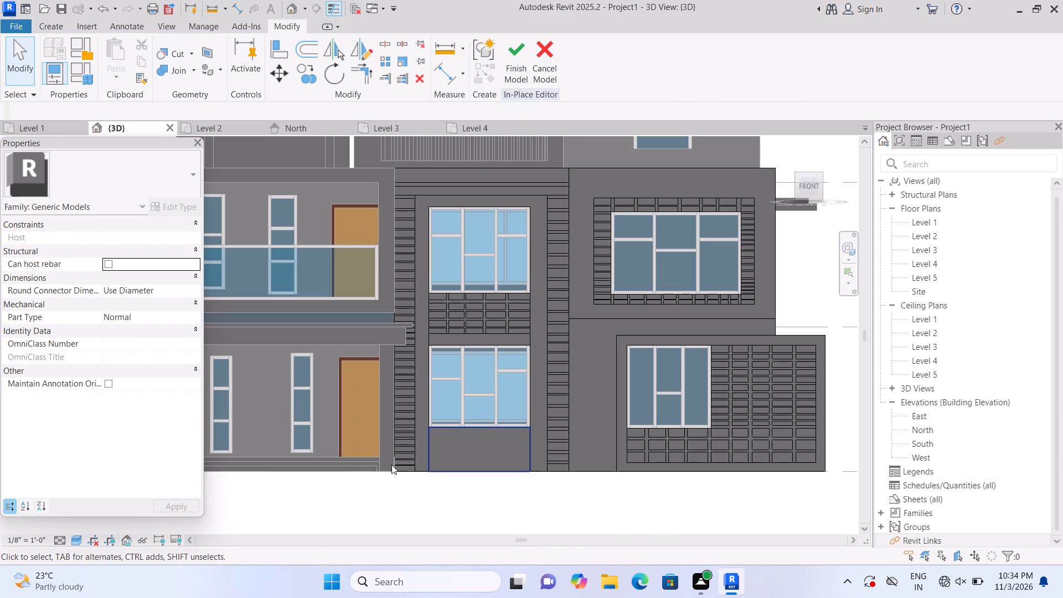
middle_drag(340, 459, 313, 359)
middle_click(312, 358)
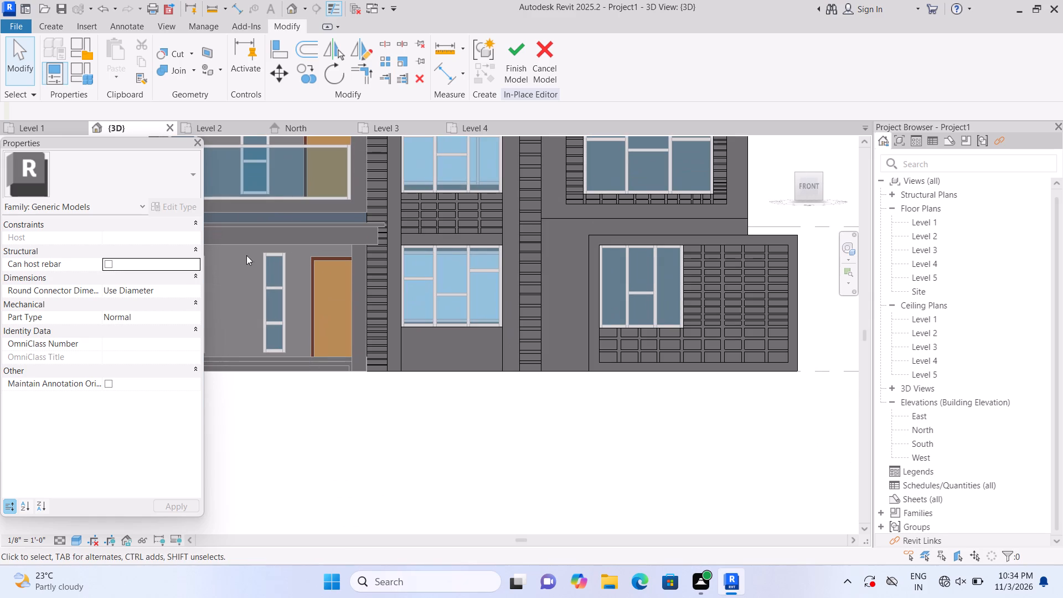
click(61, 28)
click(281, 70)
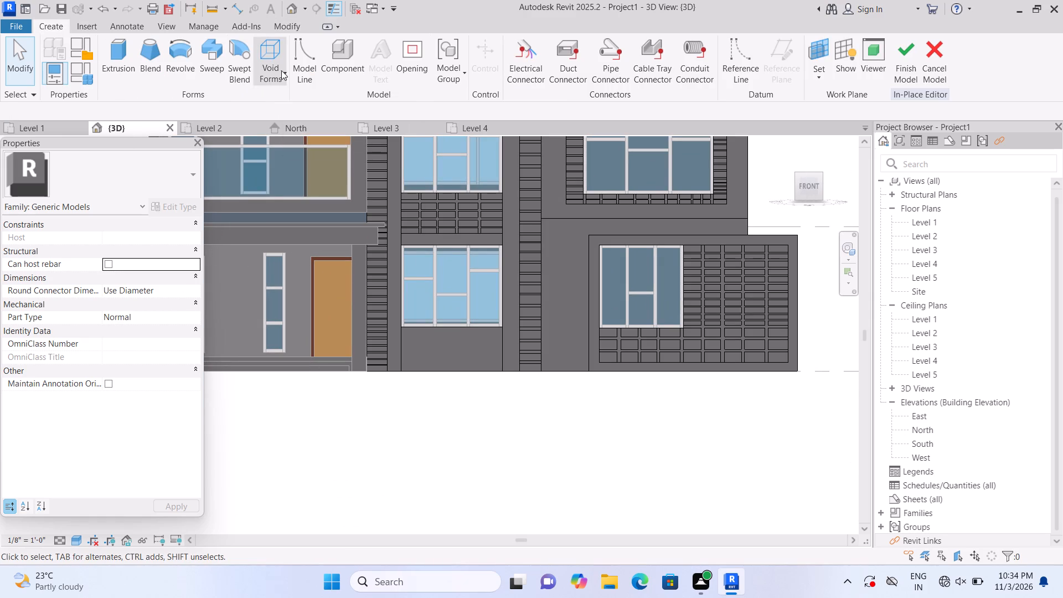
click(288, 103)
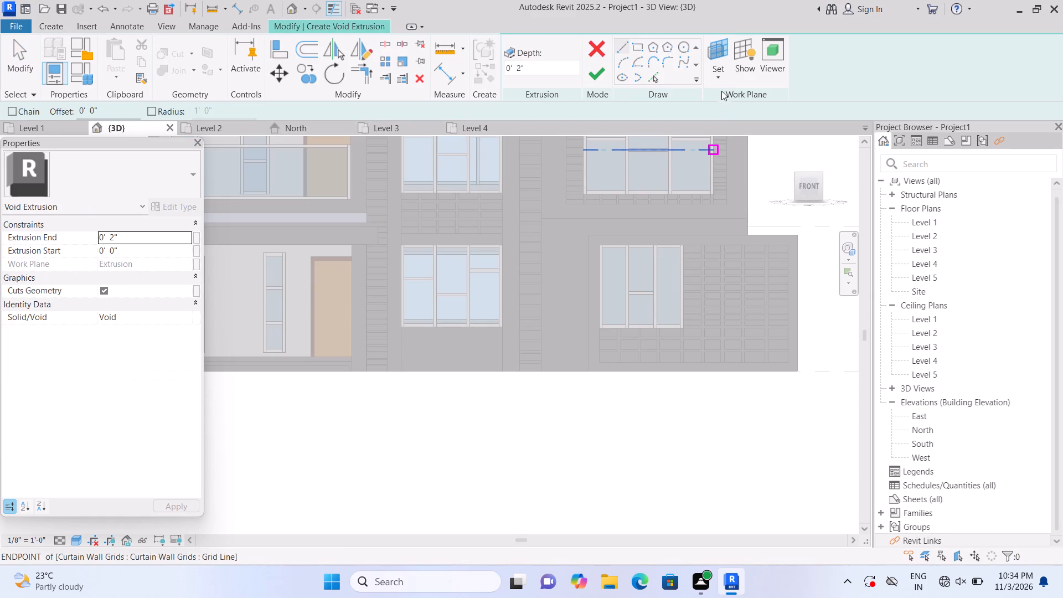
click(720, 79)
click(752, 132)
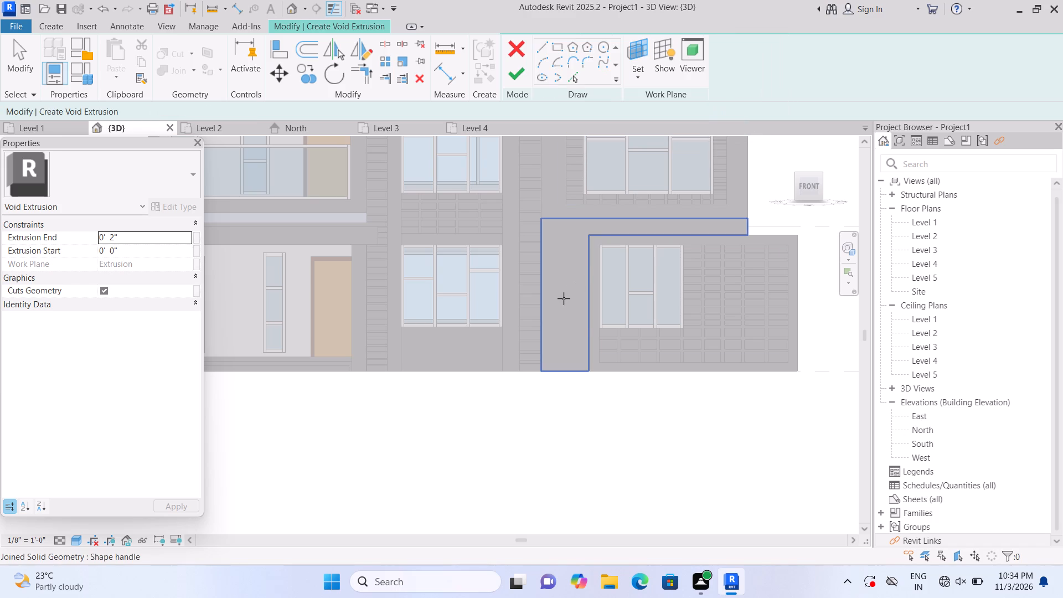
click(481, 351)
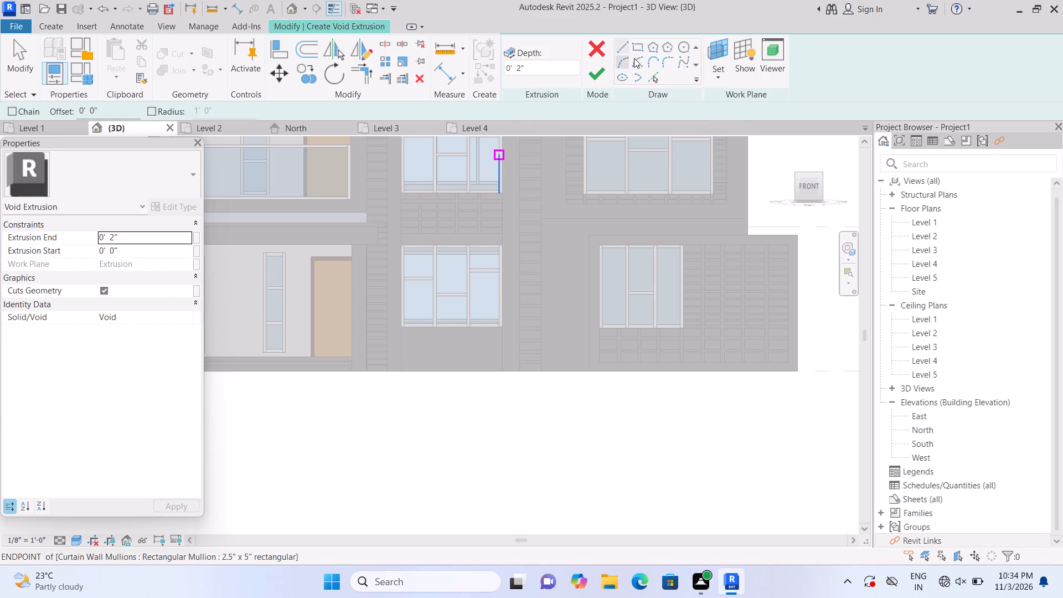
click(636, 49)
scroll(436, 368, up, 3)
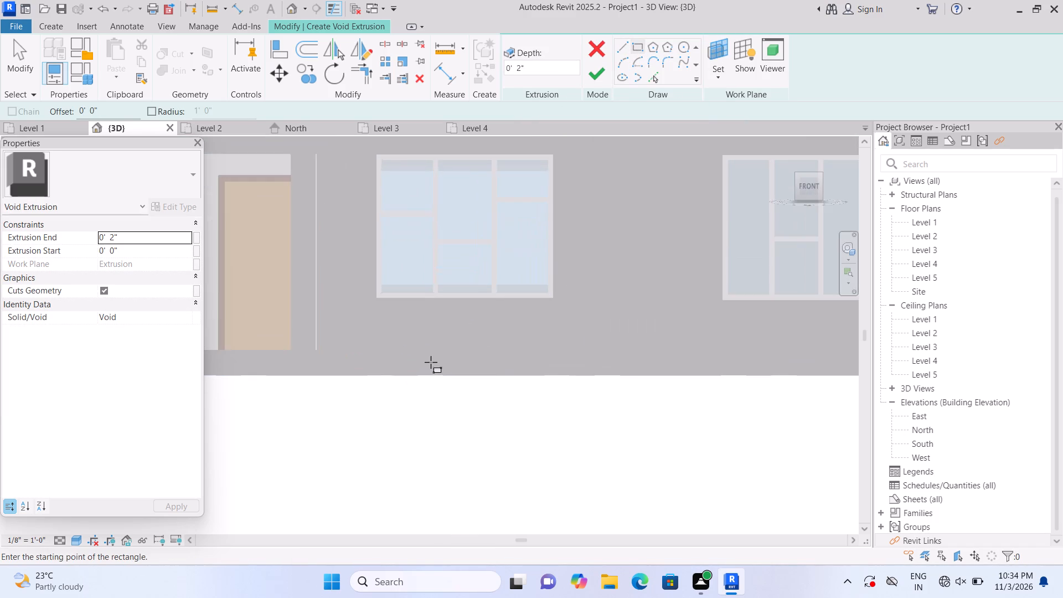
scroll(431, 362, up, 2)
double_click(373, 302)
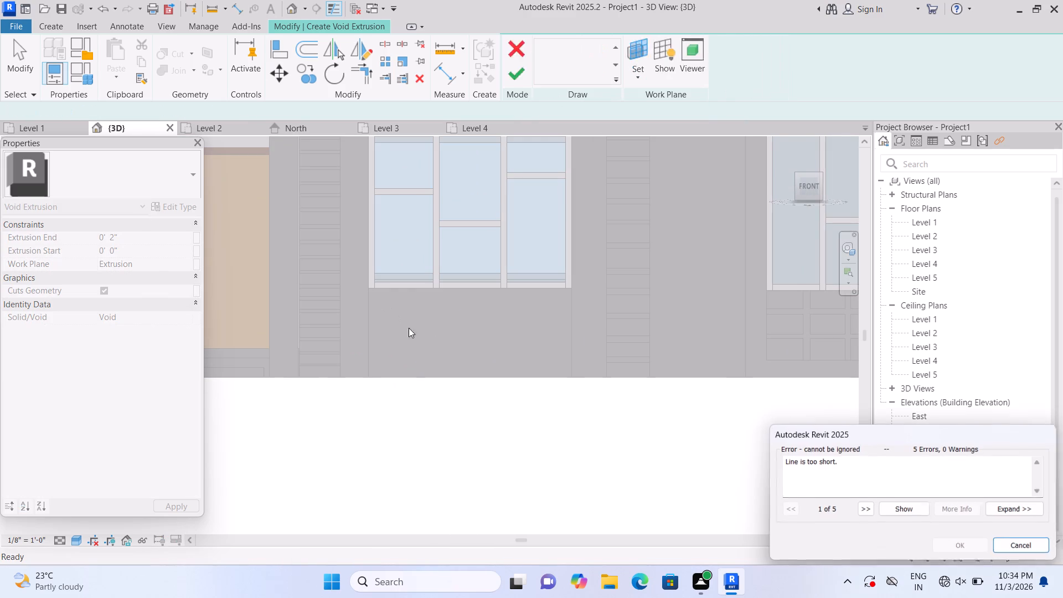
click(1021, 541)
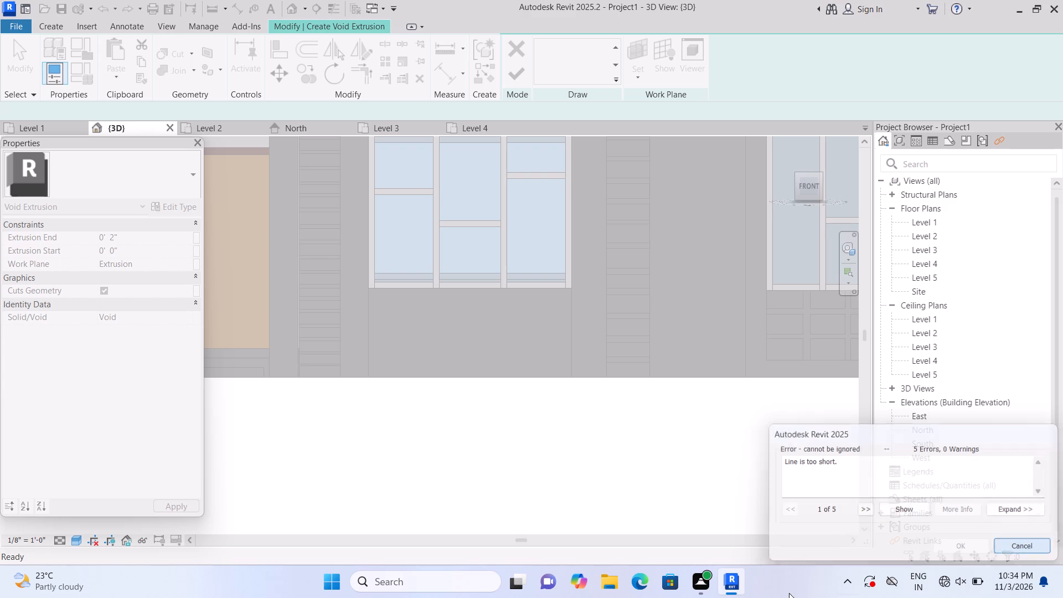
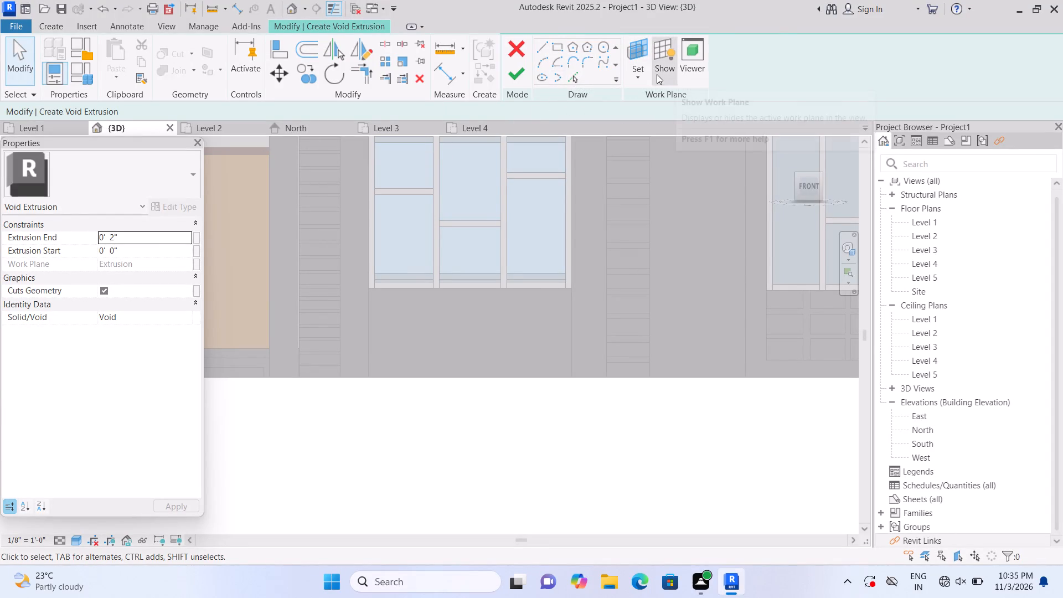
Set the work plane to the panel face below the lower middle window and sketch a full-width horizontal strip 7'-0" wide and about 2 1/8" tall.
click(641, 78)
click(649, 128)
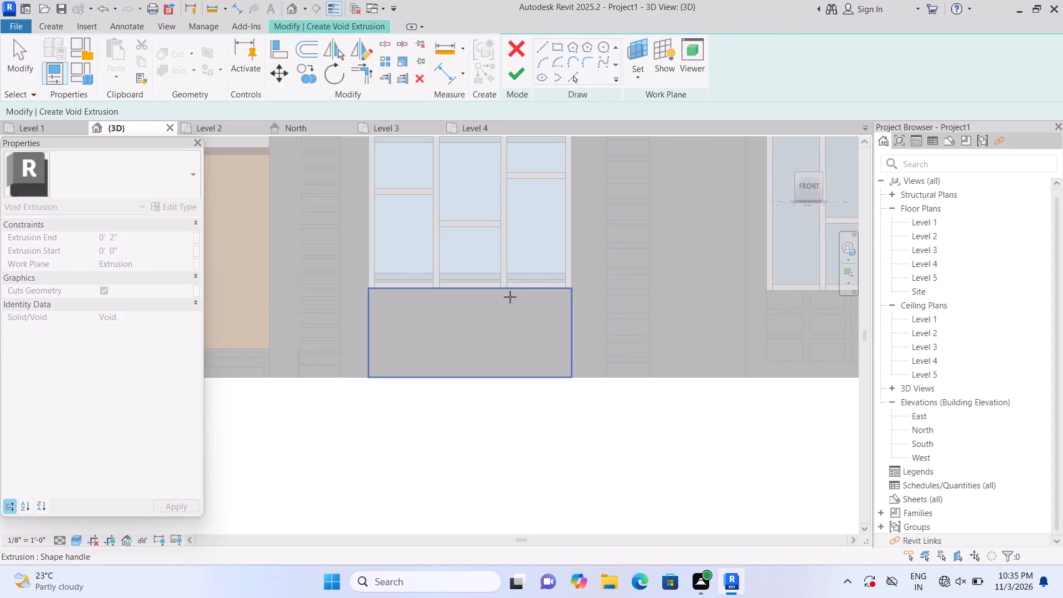
click(510, 297)
click(634, 45)
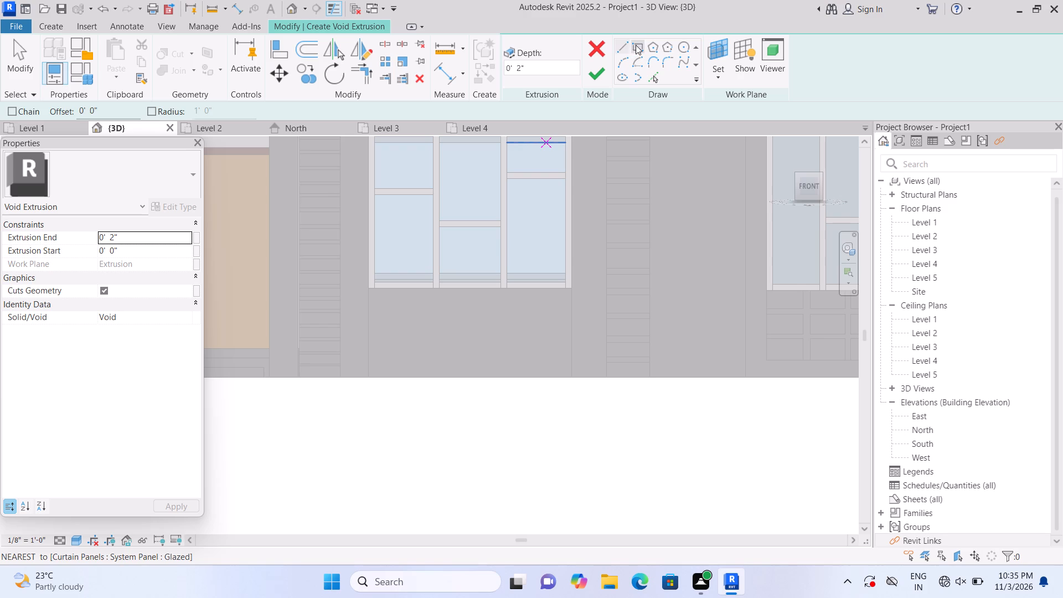
scroll(405, 327, up, 3)
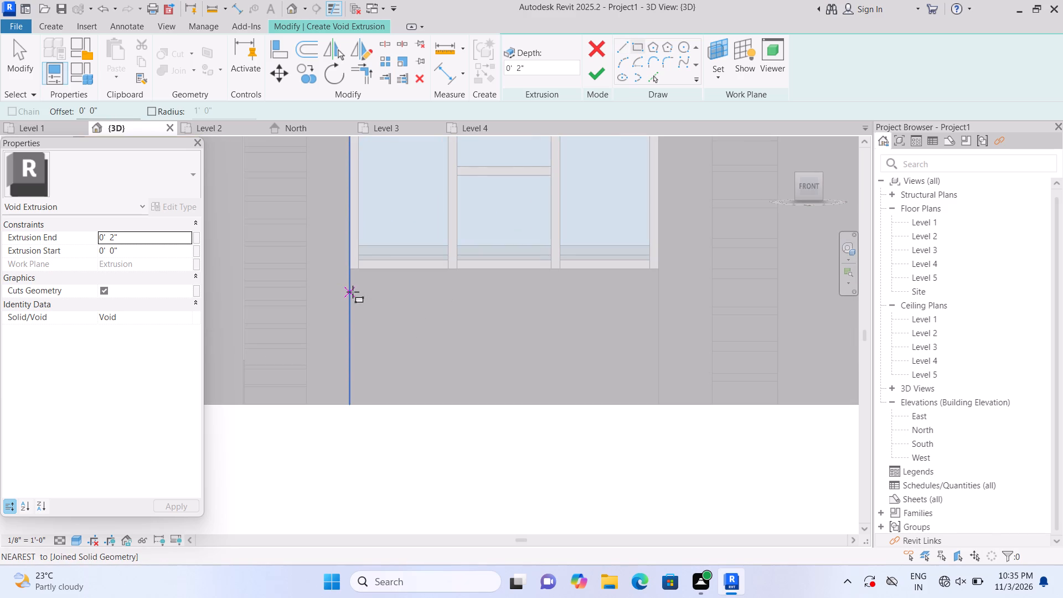
double_click(353, 292)
click(1044, 546)
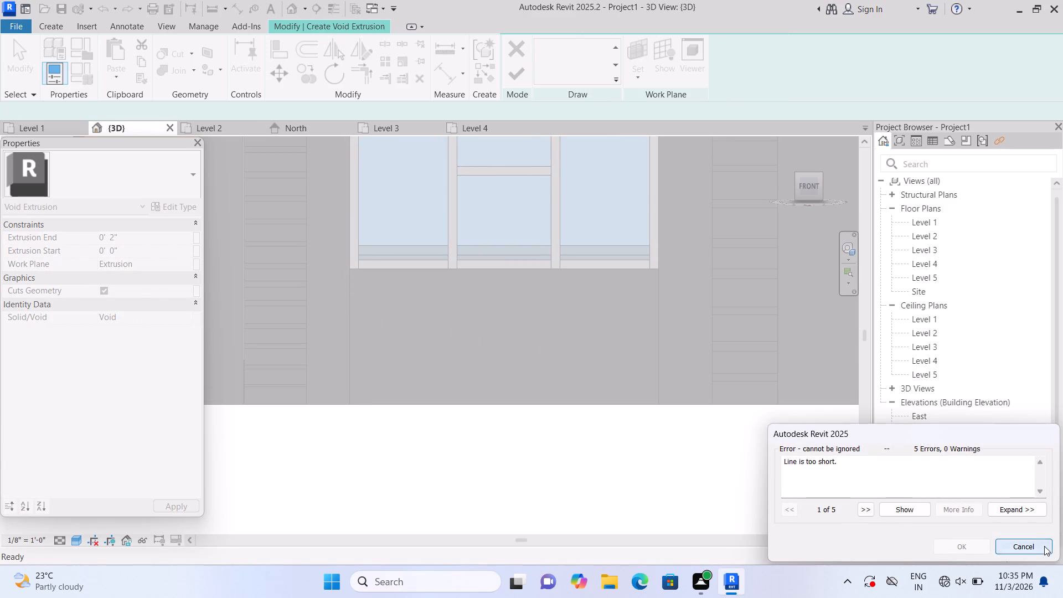
click(557, 45)
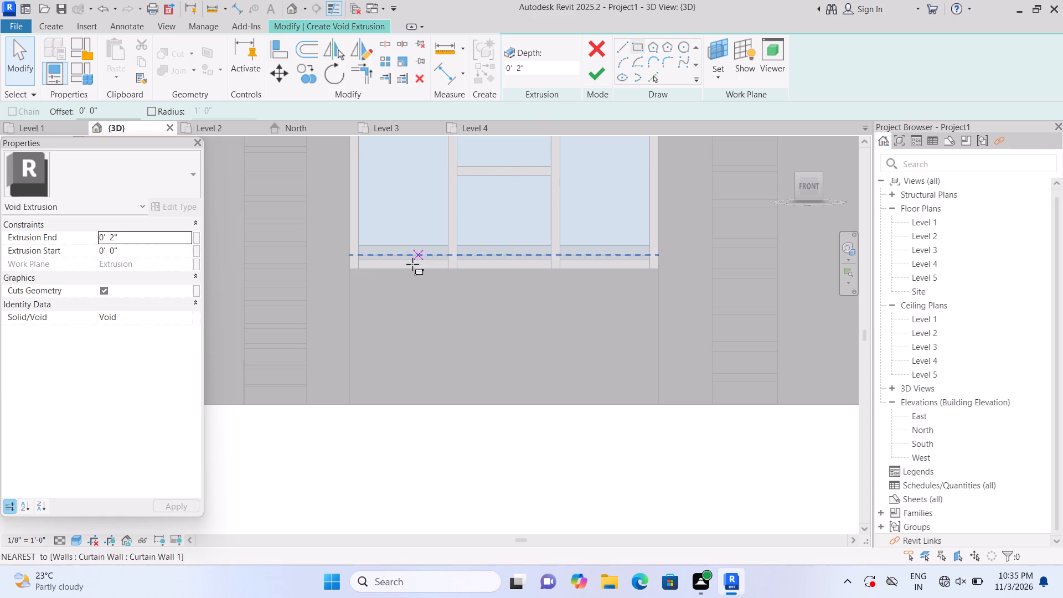
click(353, 298)
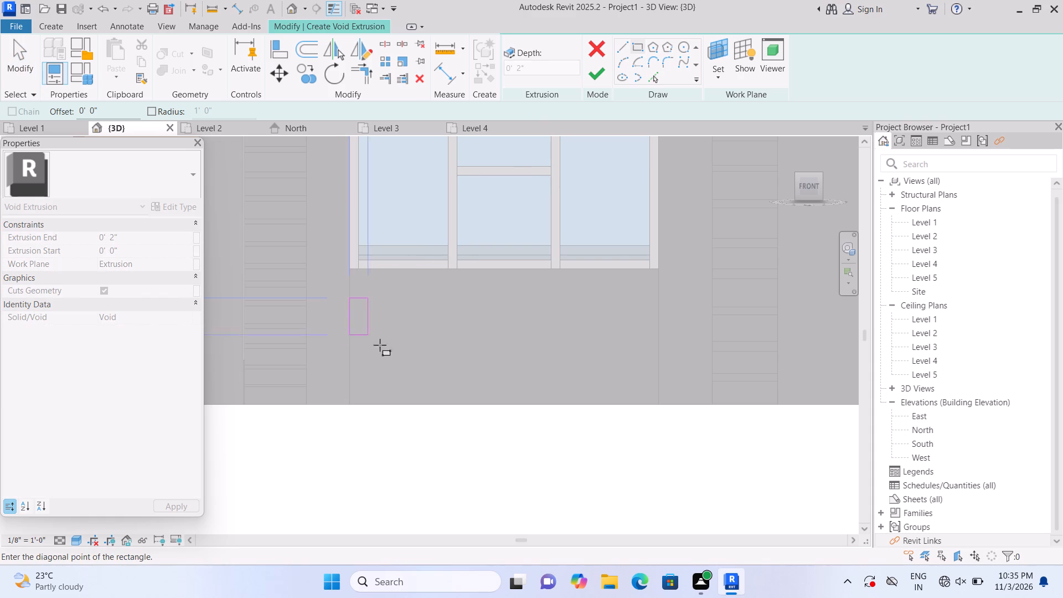
click(653, 306)
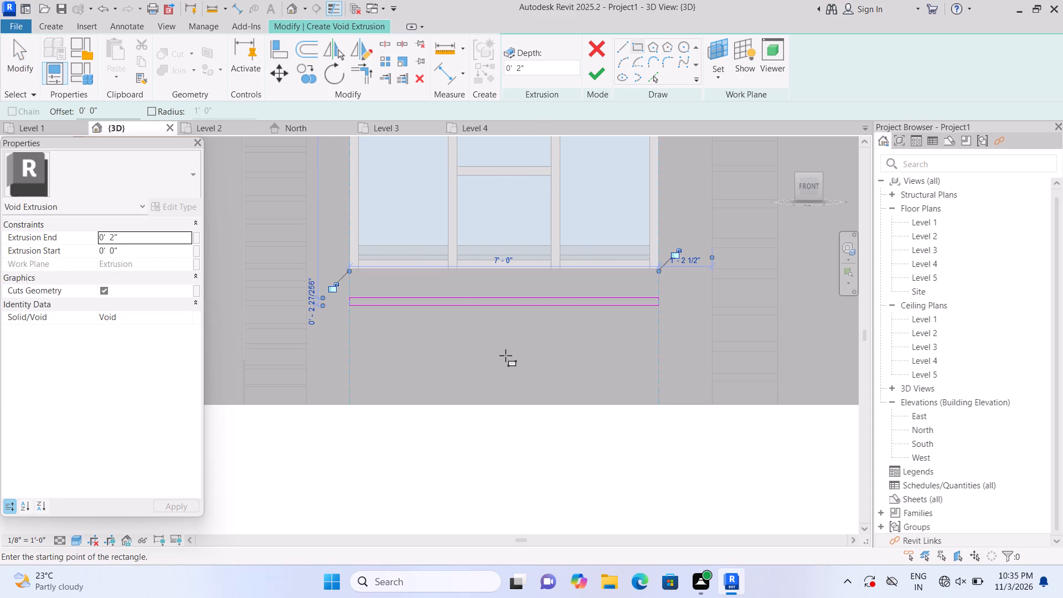
key(Escape)
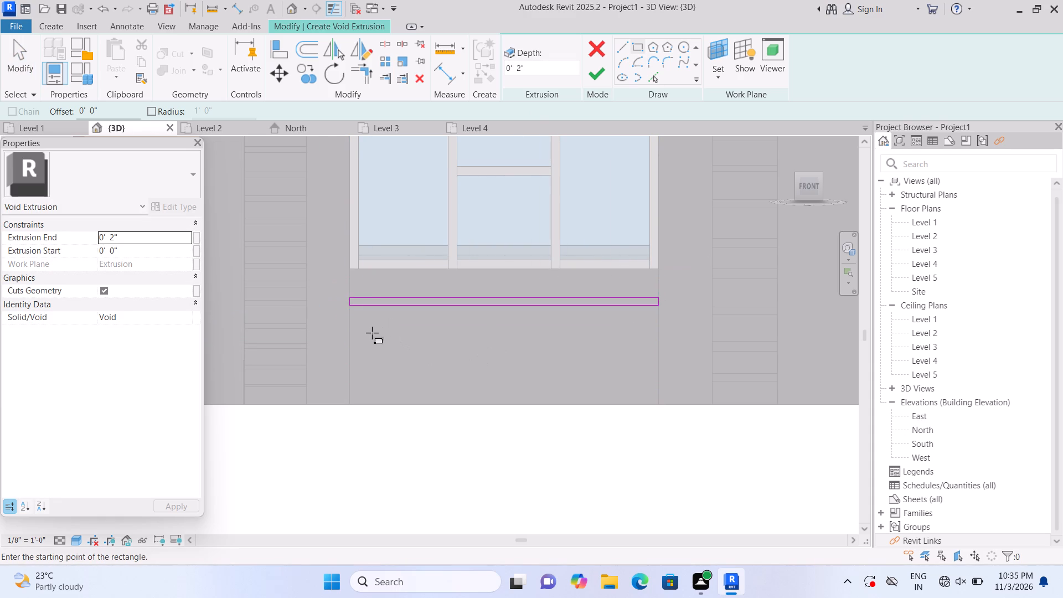
Sketch three more thin full-width horizontal strips, spaced down the panel below the first, and finish the void extrusion sketch.
click(348, 326)
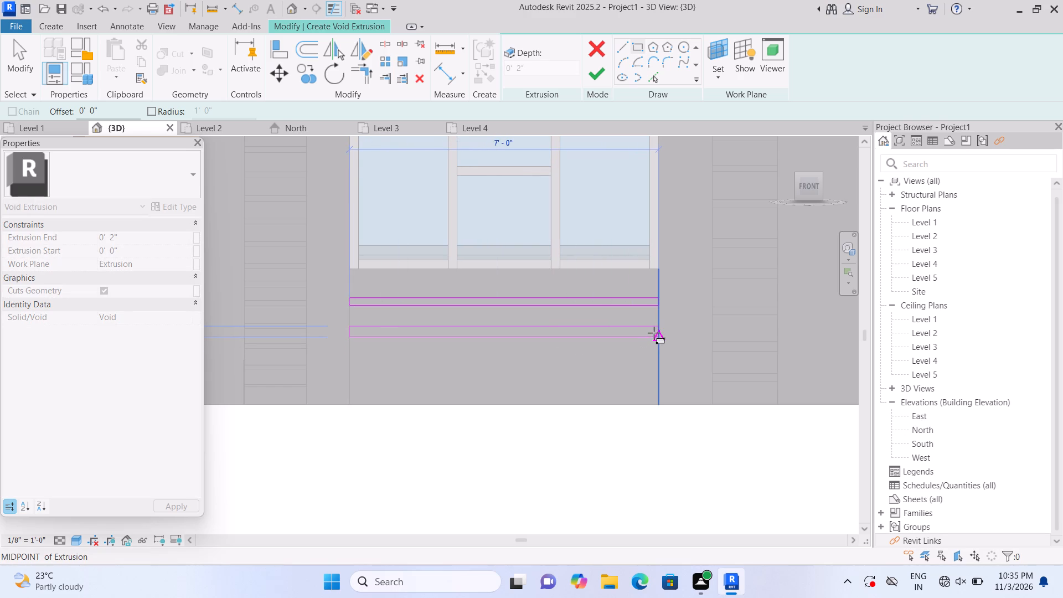
scroll(653, 331, up, 3)
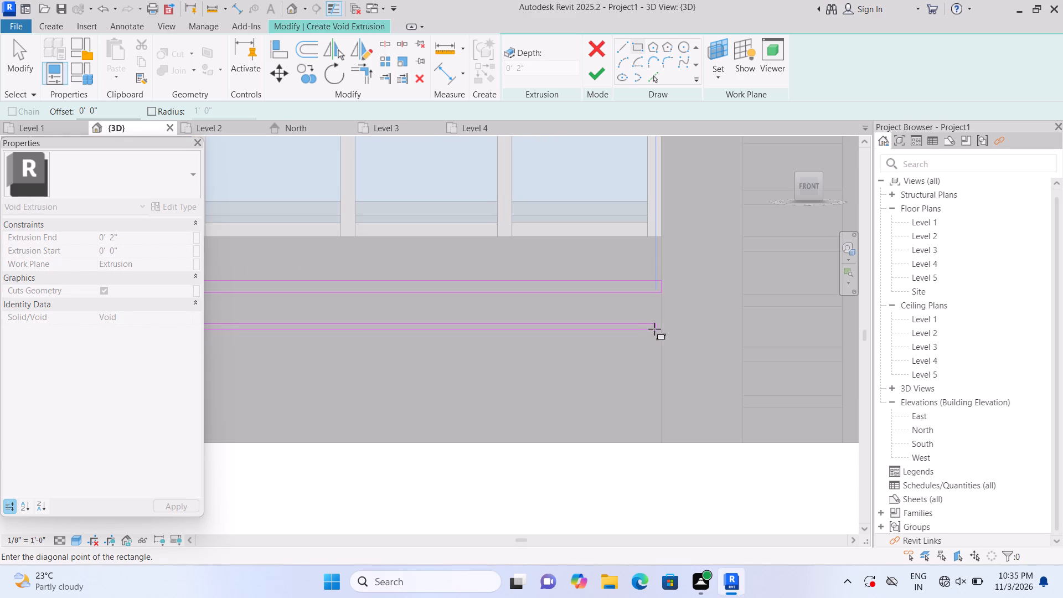
click(659, 329)
middle_drag(644, 341, 697, 257)
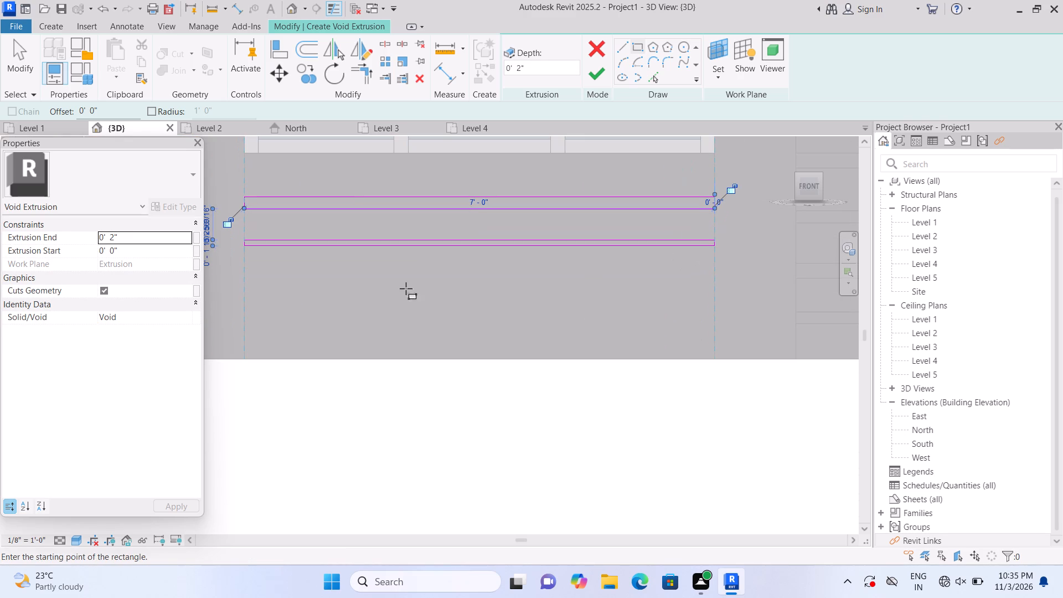
click(245, 277)
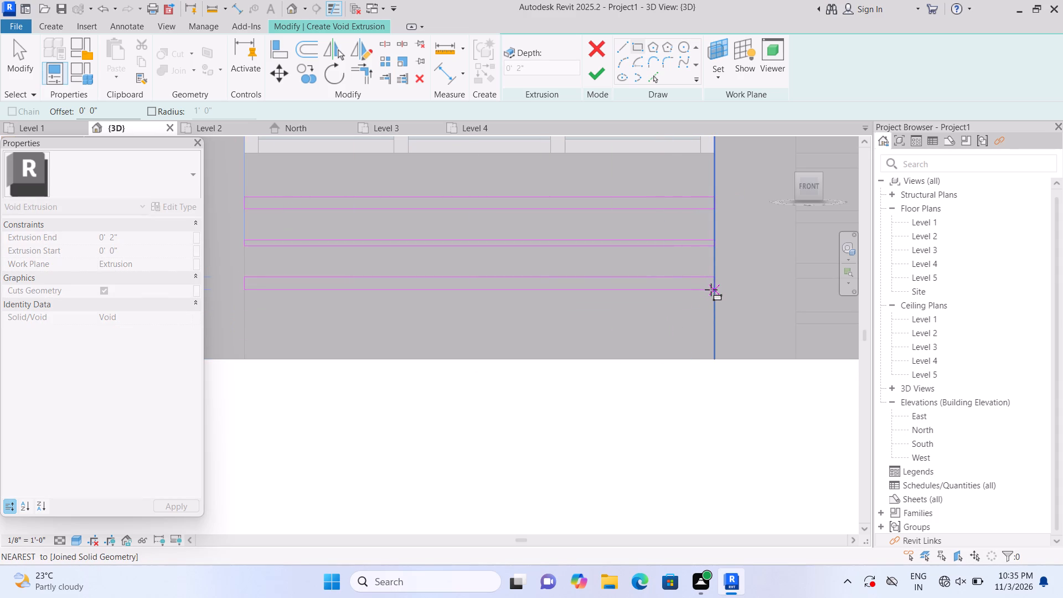
click(712, 285)
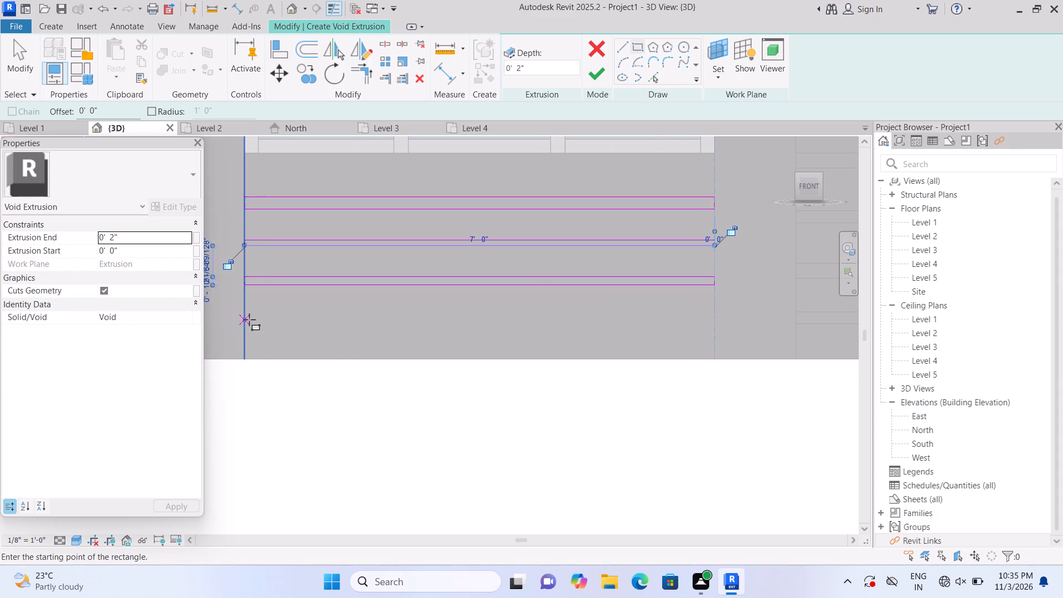
click(246, 315)
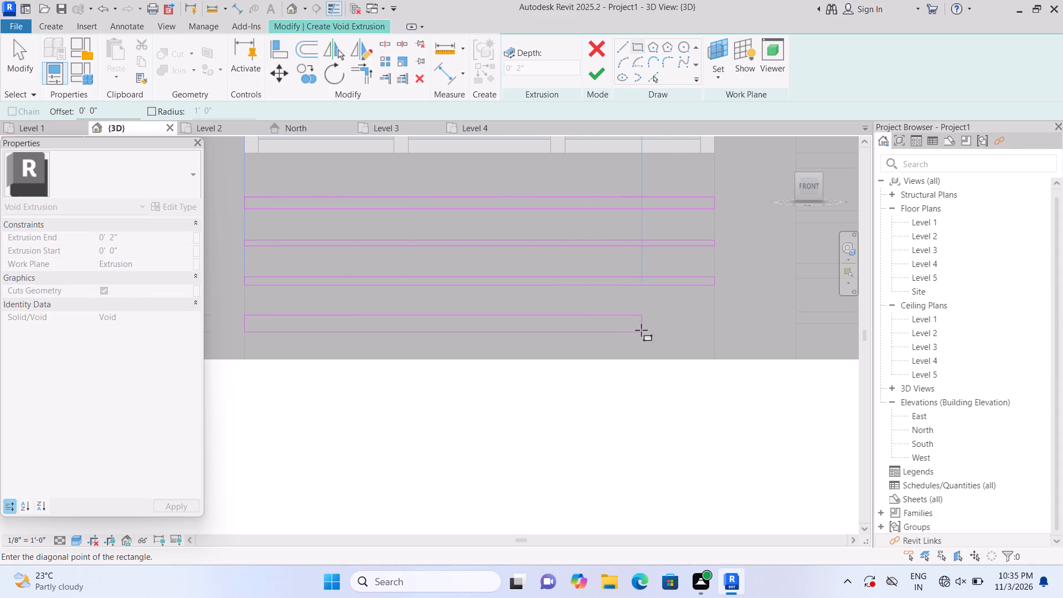
click(710, 322)
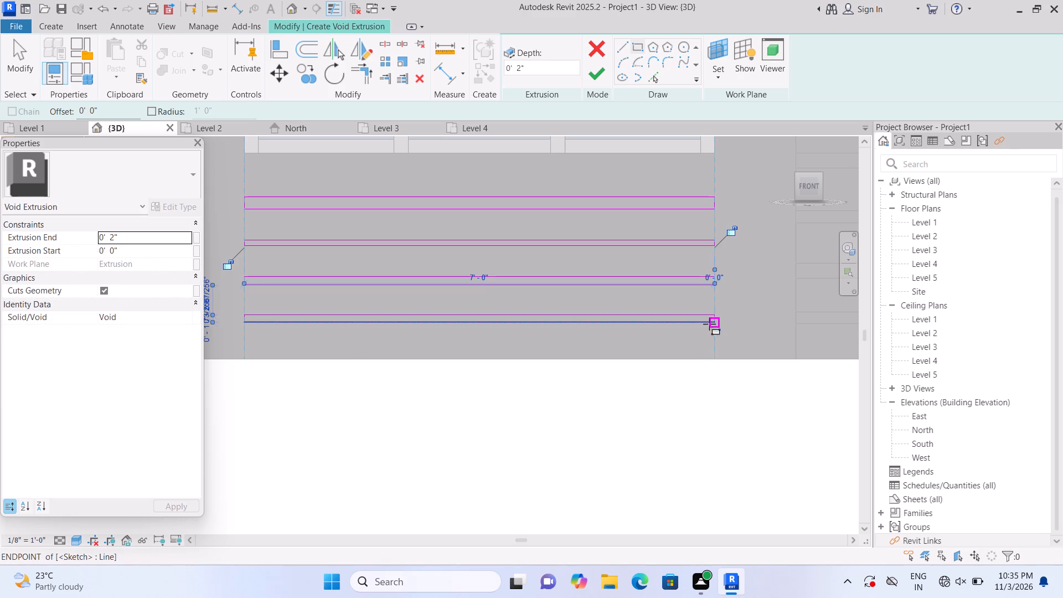
click(594, 80)
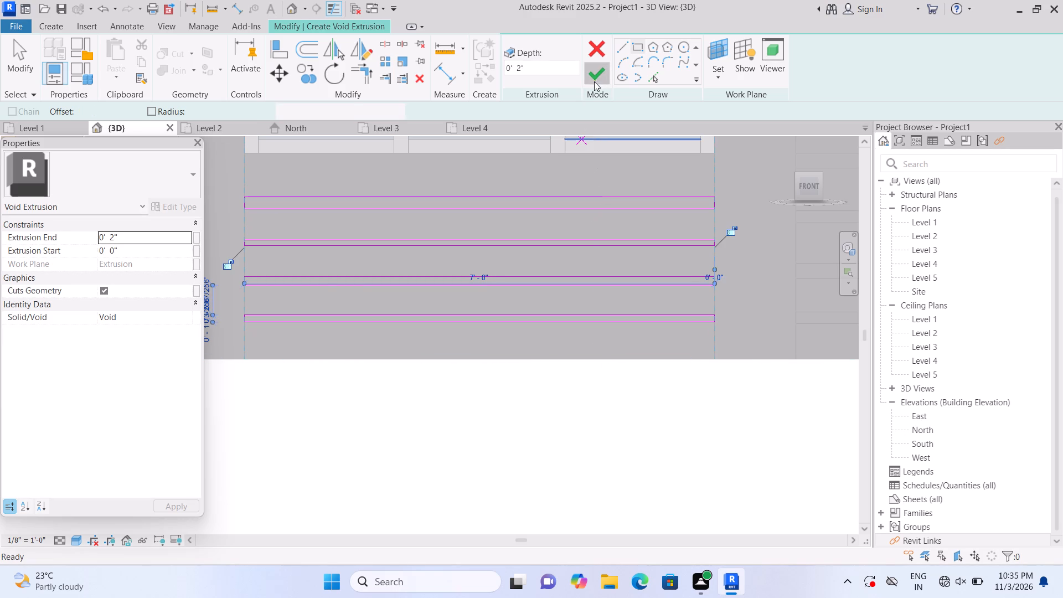
Set the horizontal groove void's Extrusion End to 1".
click(140, 240)
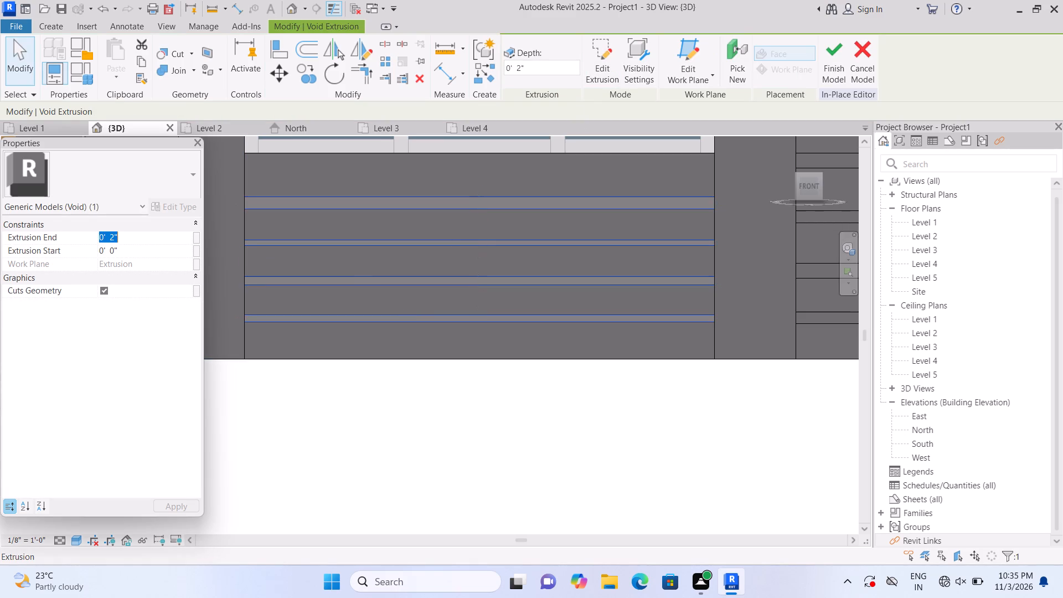
key(BackSpace)
text(1")
key(Return)
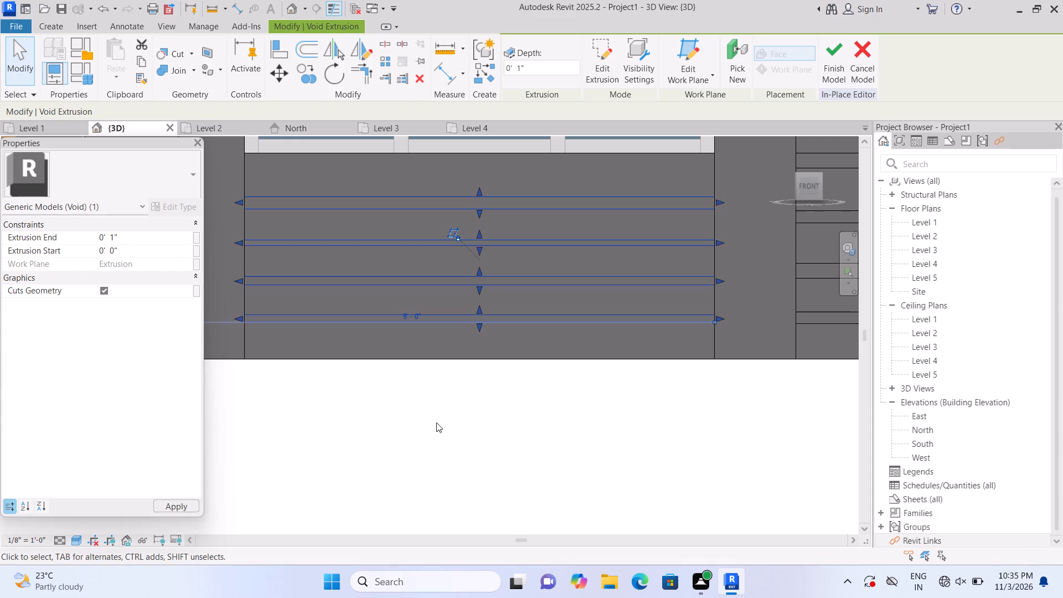
click(436, 422)
Start a void extrusion on the same panel's face and sketch a full-height vertical strip about 1 7/8" wide and 3'-0 3/4" tall.
scroll(436, 424, down, 2)
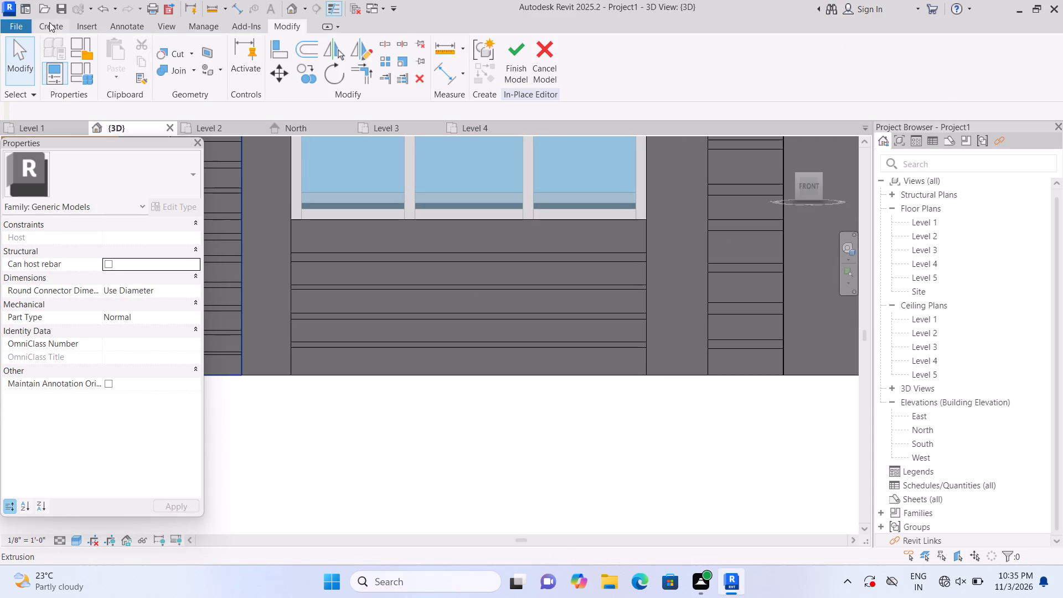
click(49, 22)
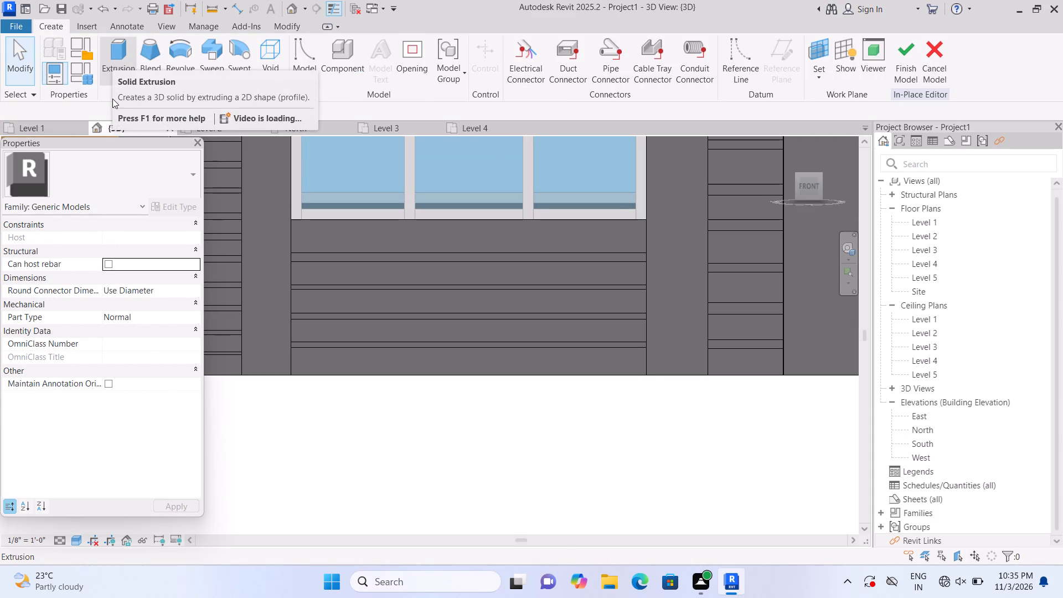
click(285, 77)
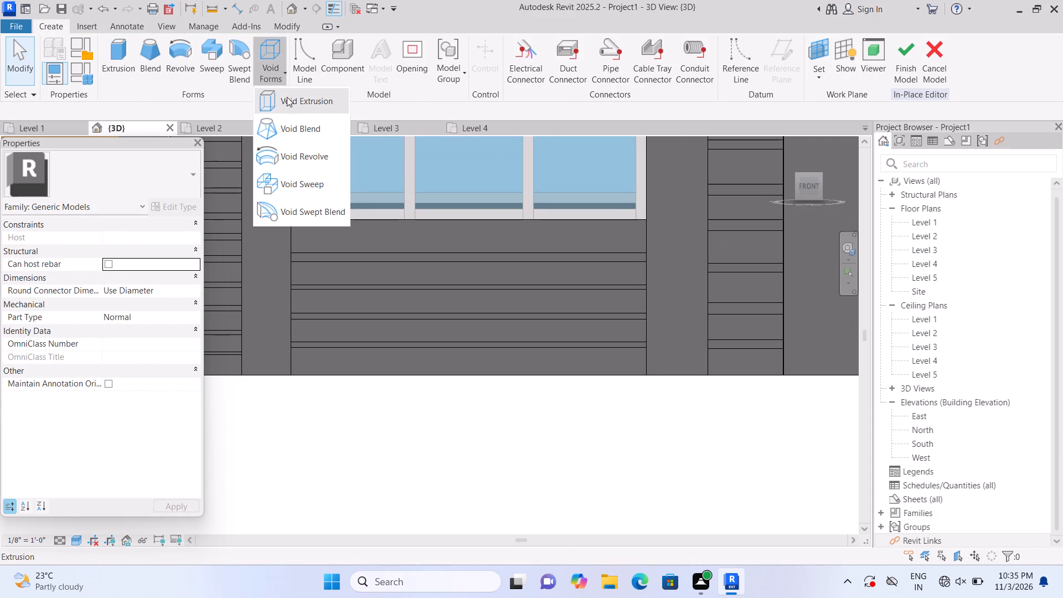
click(288, 101)
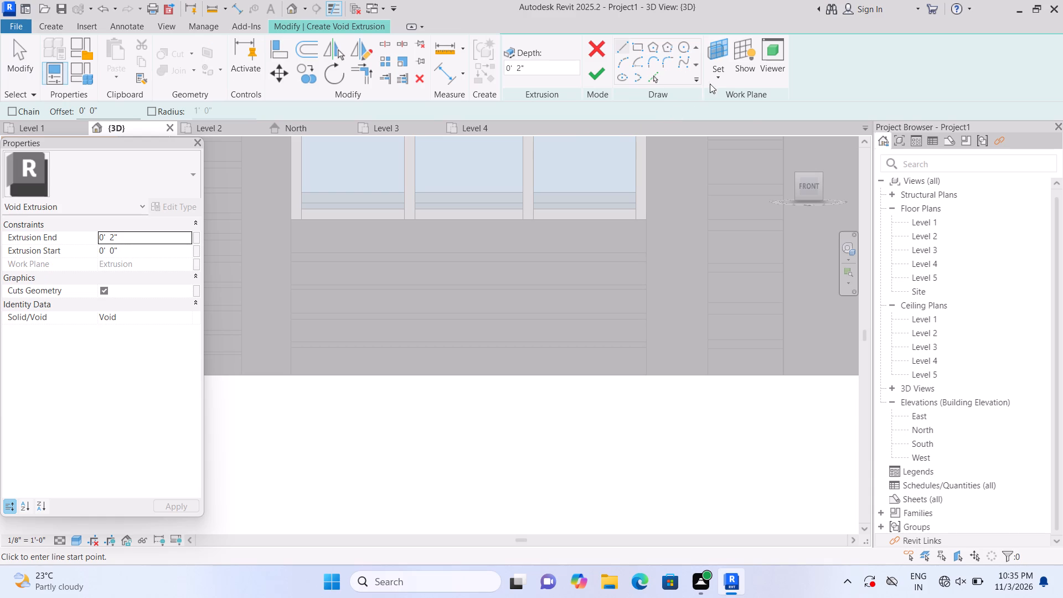
click(725, 75)
click(743, 121)
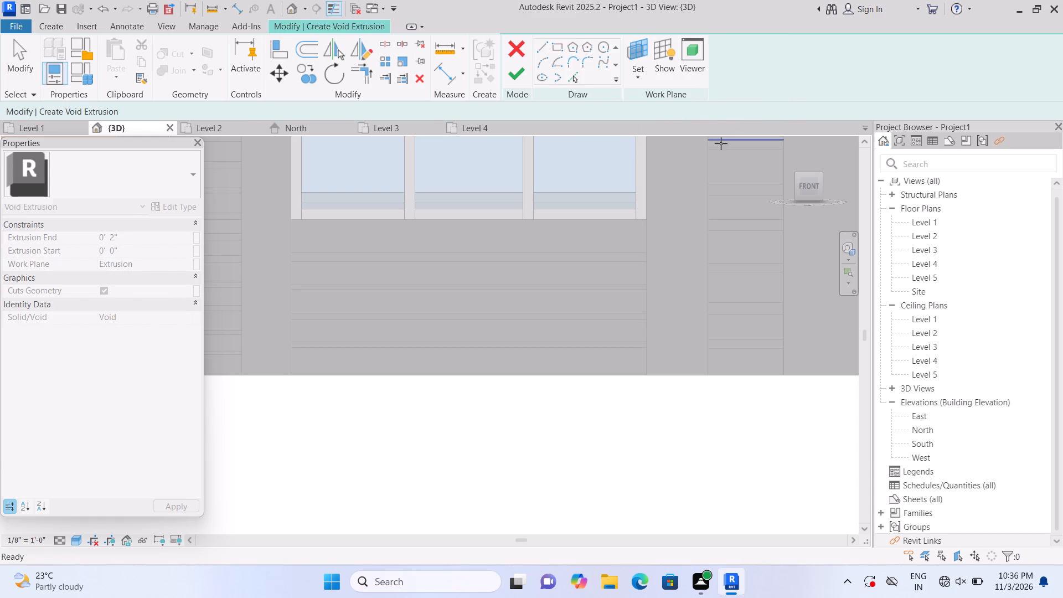
click(590, 255)
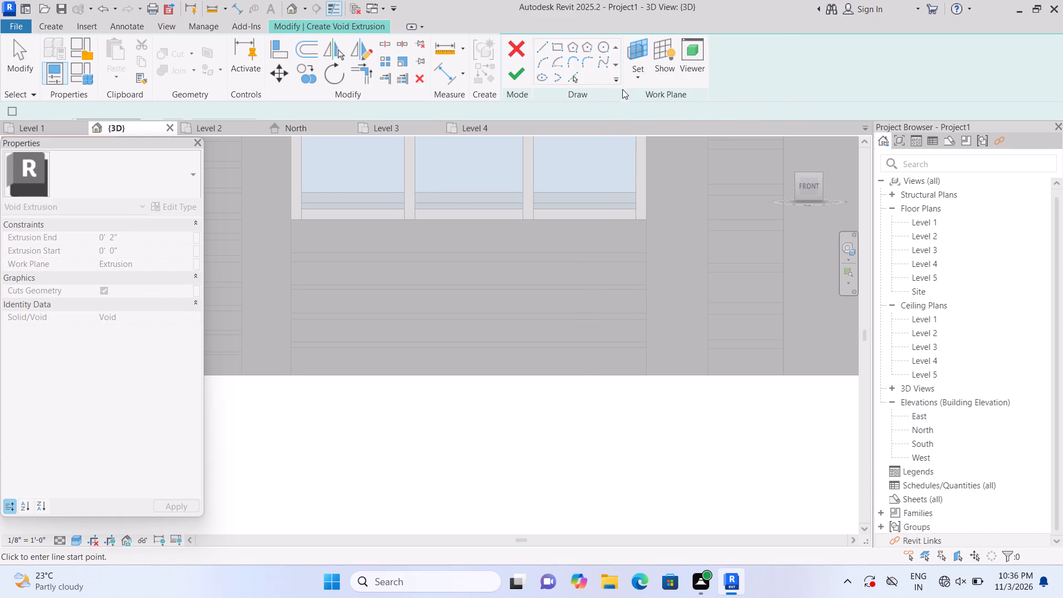
click(633, 51)
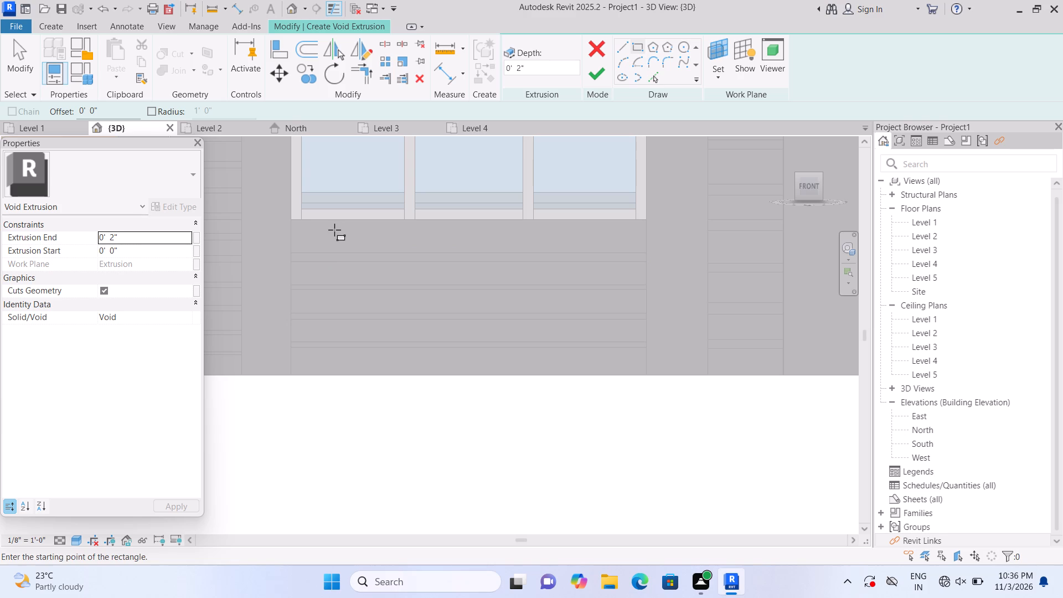
click(342, 223)
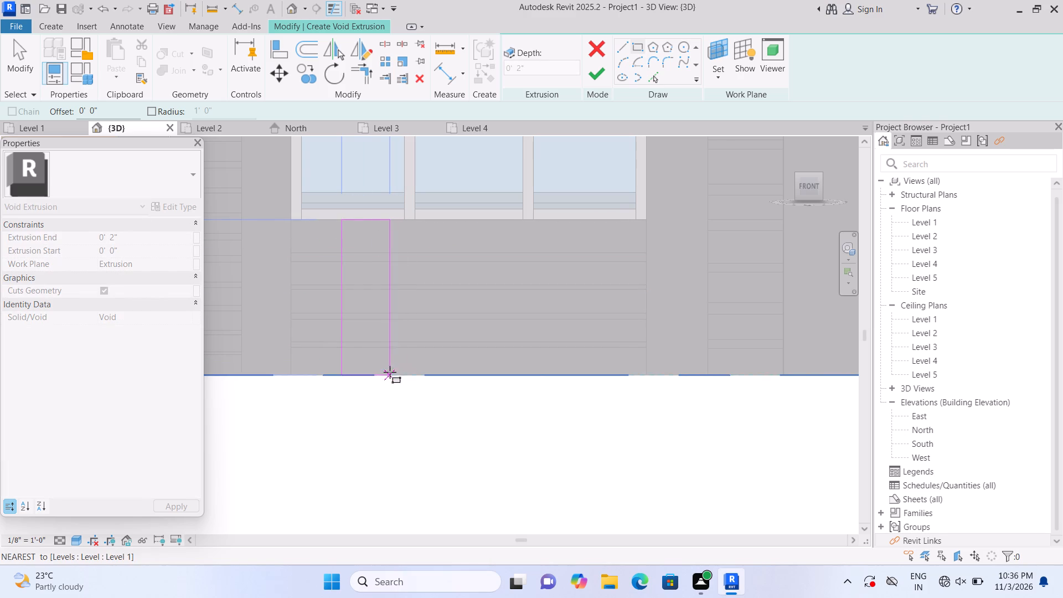
click(349, 375)
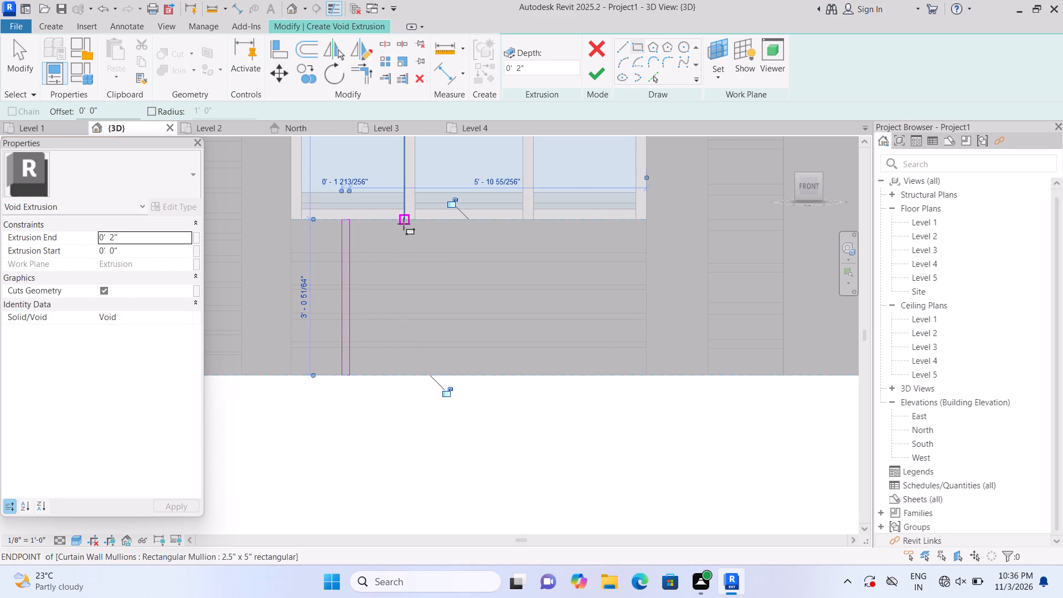
Sketch four more full-height vertical strips about 1 7/8" to 2 5/8" wide, spaced across the panel, and finish the void extrusion sketch.
click(404, 224)
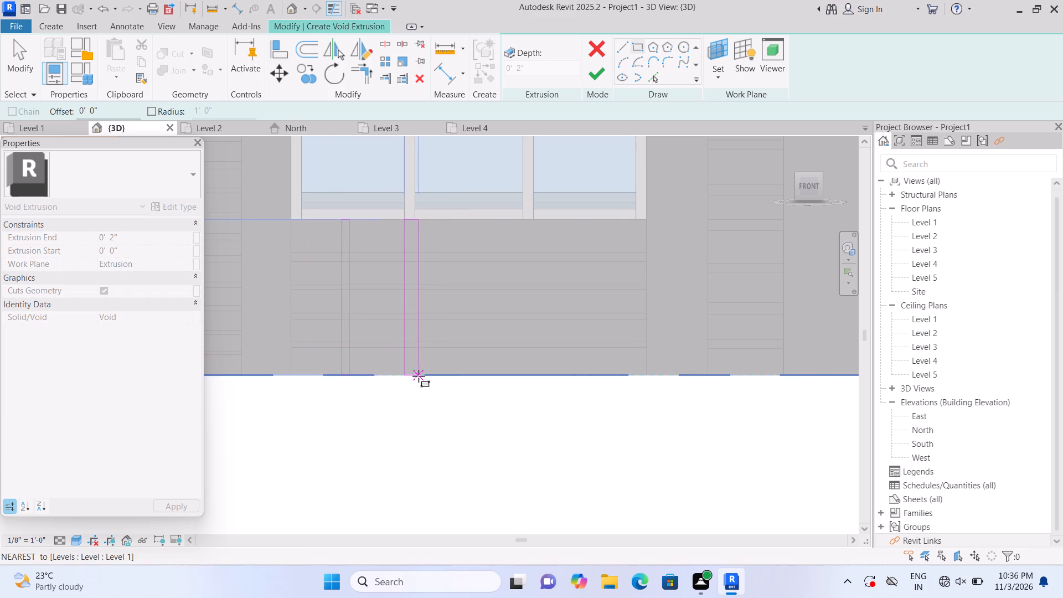
click(415, 378)
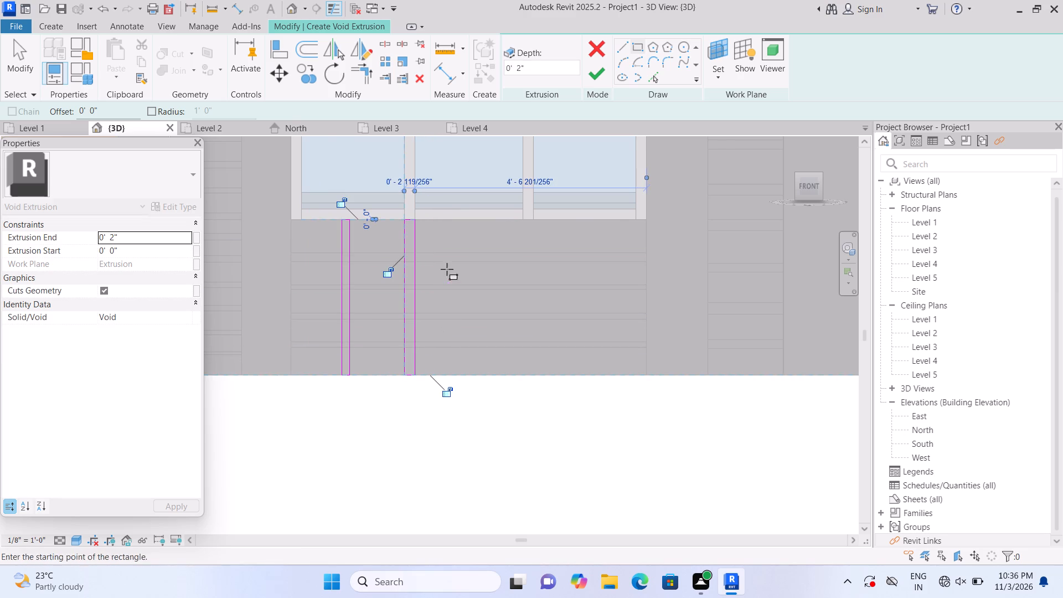
click(465, 222)
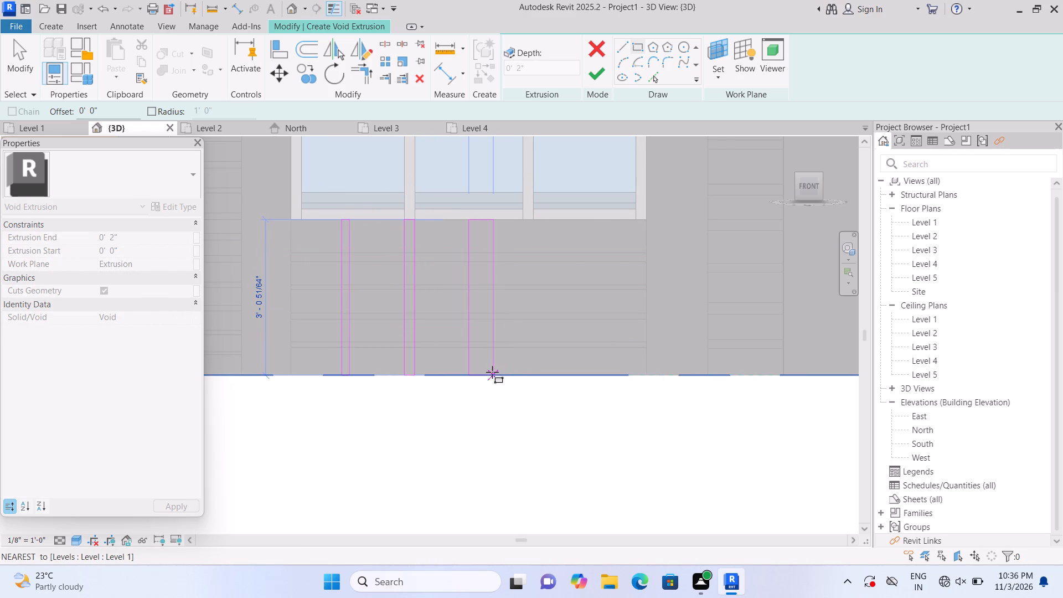
click(477, 377)
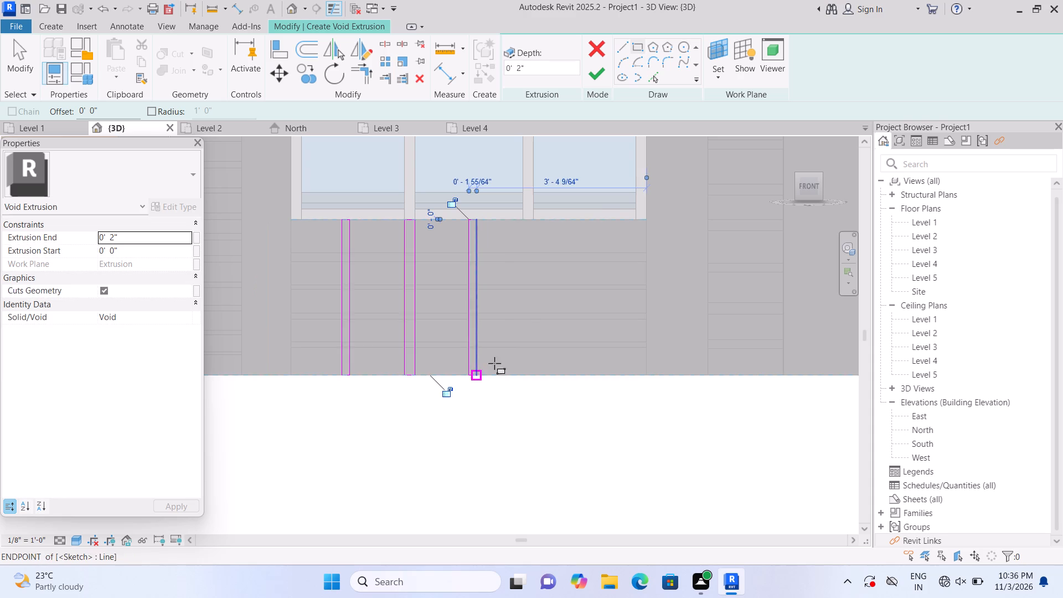
double_click(524, 224)
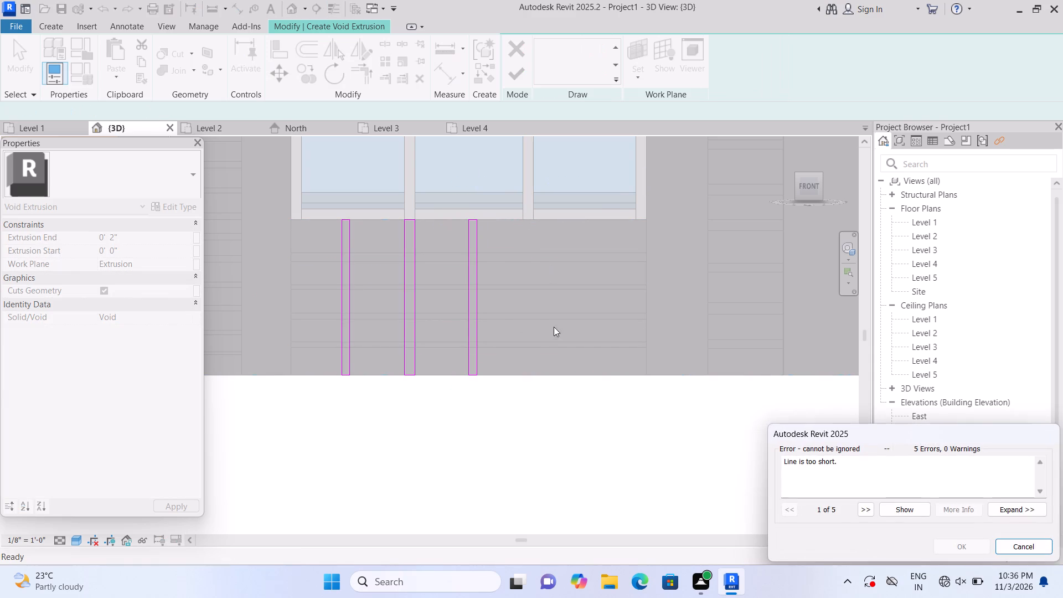
click(1019, 547)
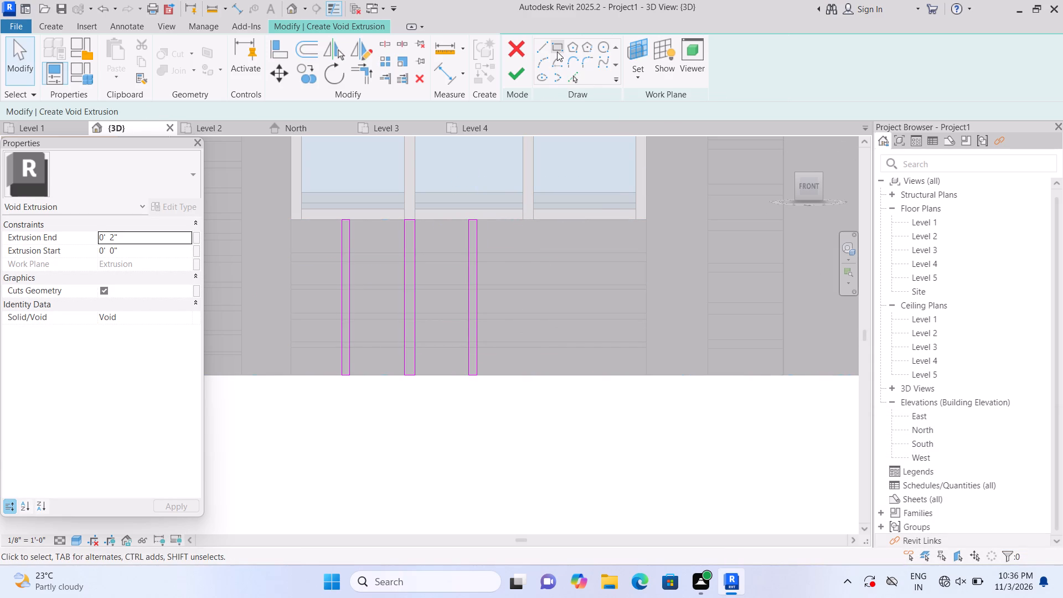
click(557, 51)
click(524, 223)
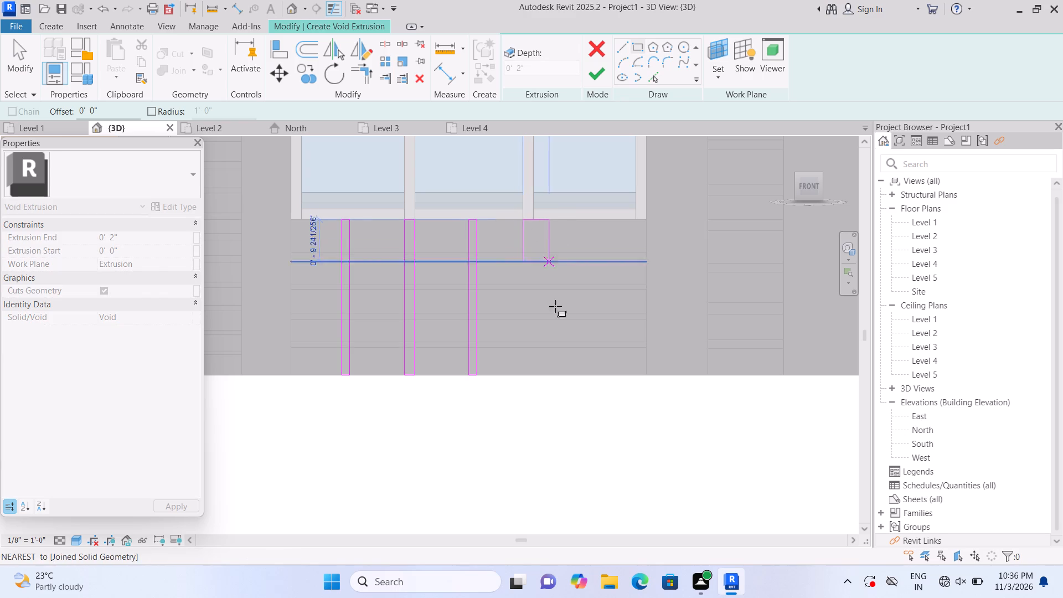
click(533, 375)
click(589, 219)
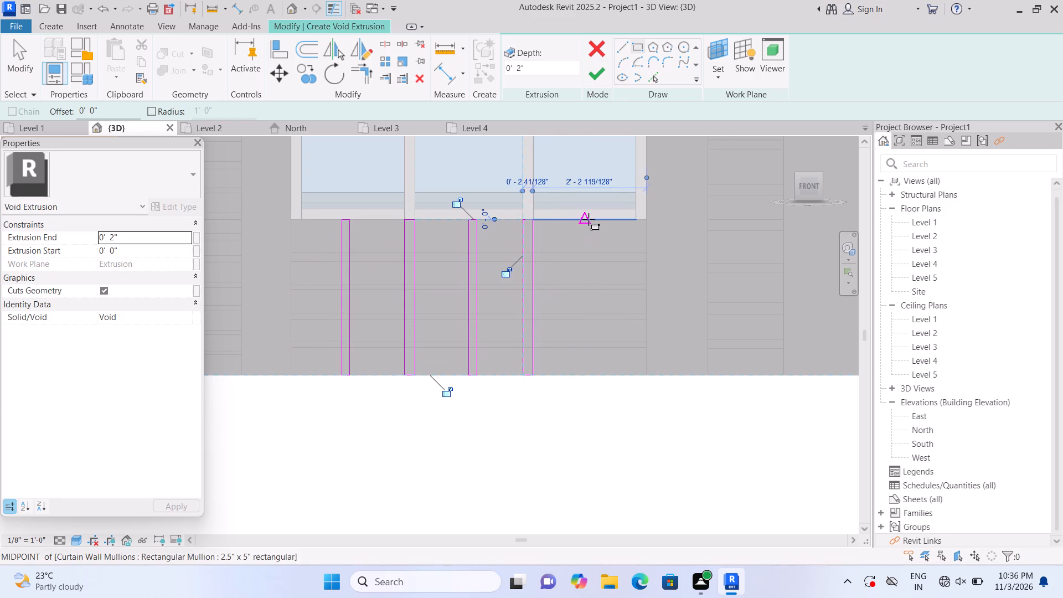
click(596, 375)
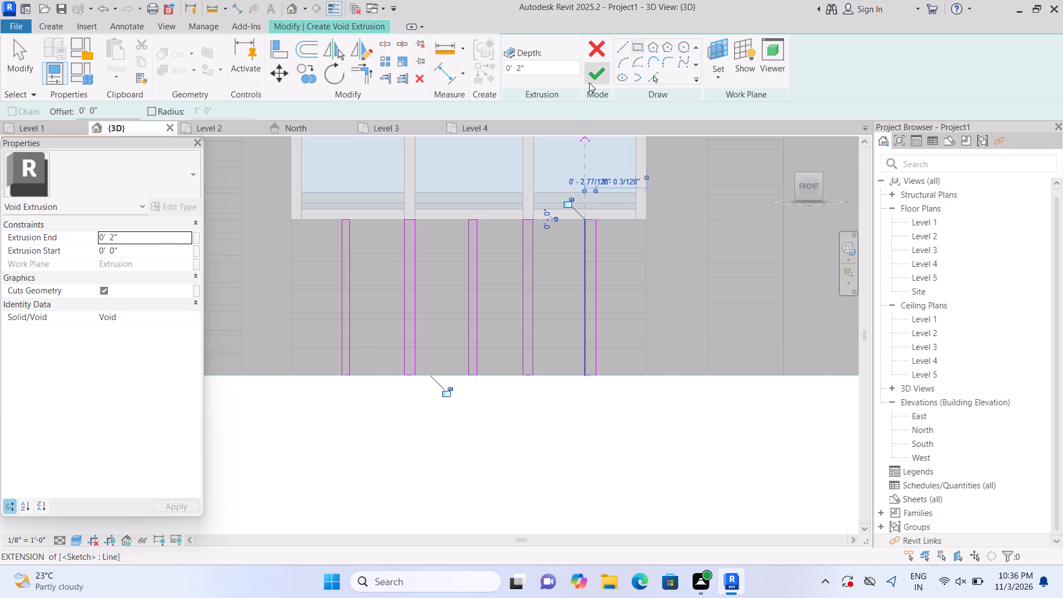
click(590, 83)
Set the vertical groove void's Extrusion End to 1".
click(157, 236)
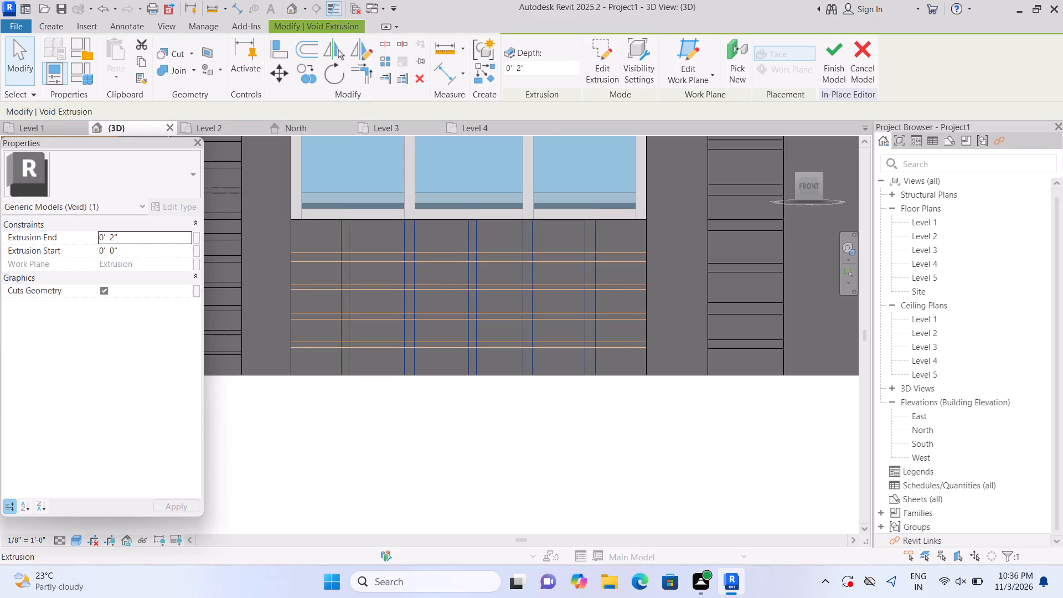
key(BackSpace)
text(1")
key(Return)
double_click(447, 442)
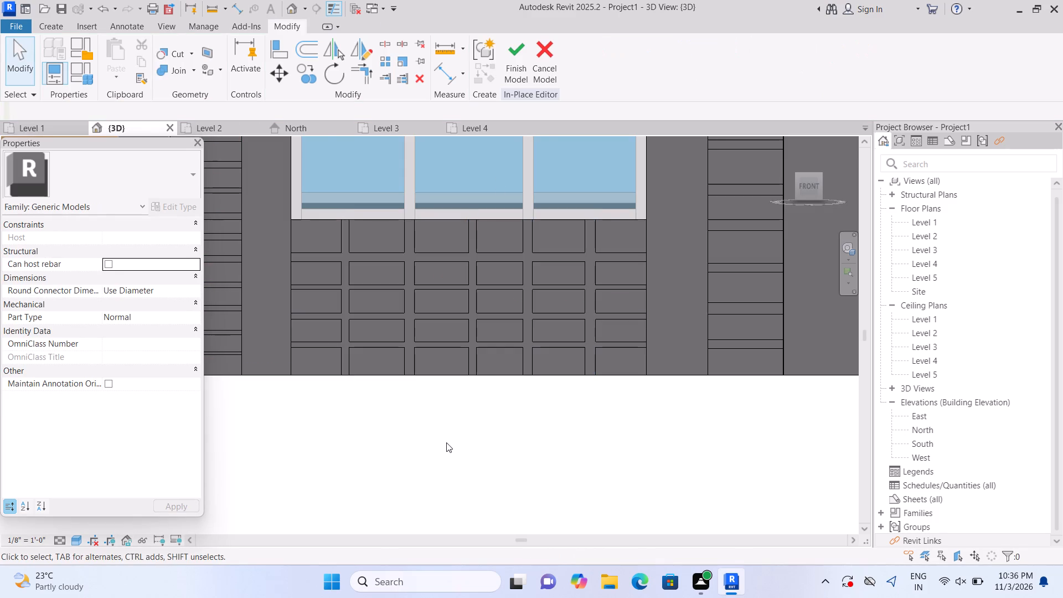
scroll(446, 442, down, 13)
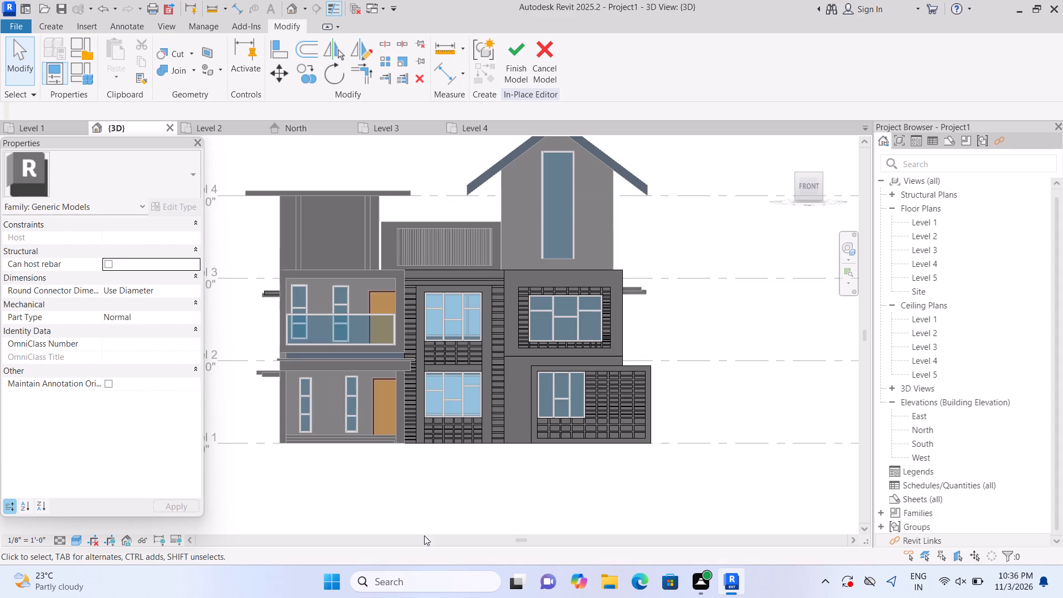
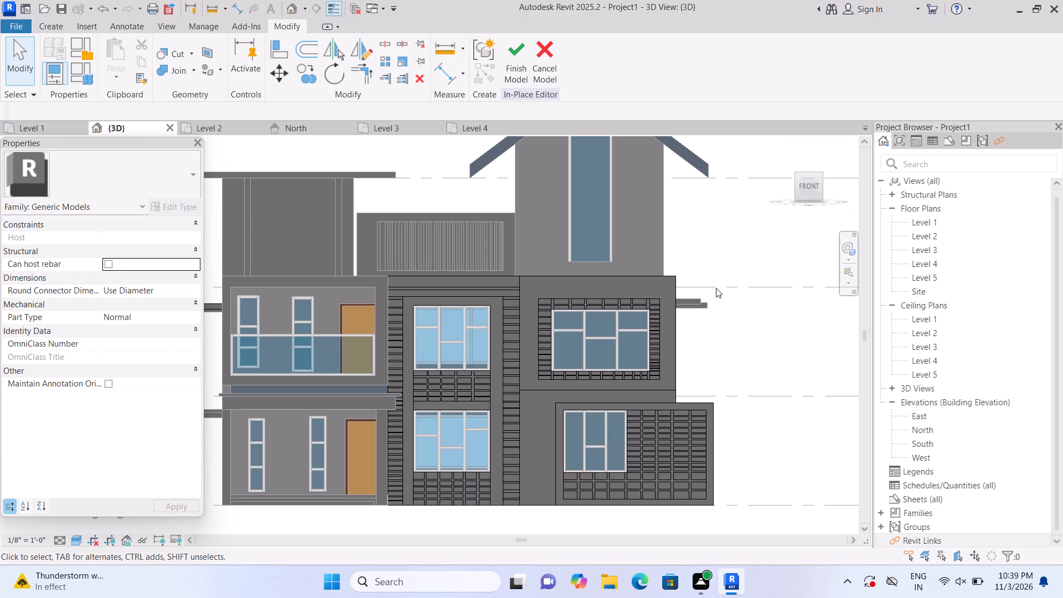
Start a void extrusion in the in-place model and pick the front wall face beside the lower-right window as its work plane.
scroll(716, 287, down, 1)
middle_drag(724, 318, 708, 283)
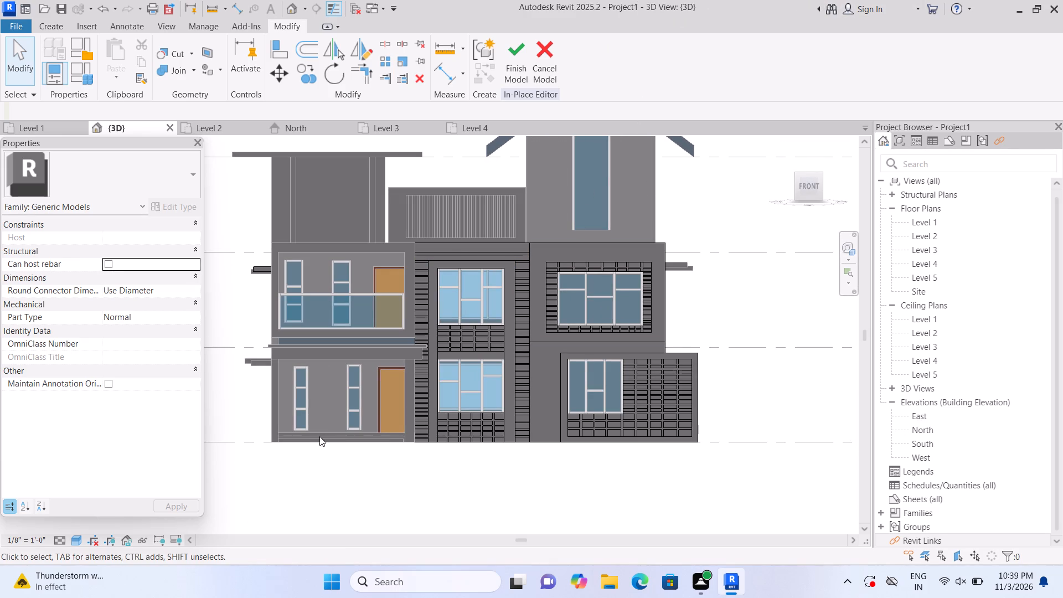
middle_drag(363, 461, 362, 461)
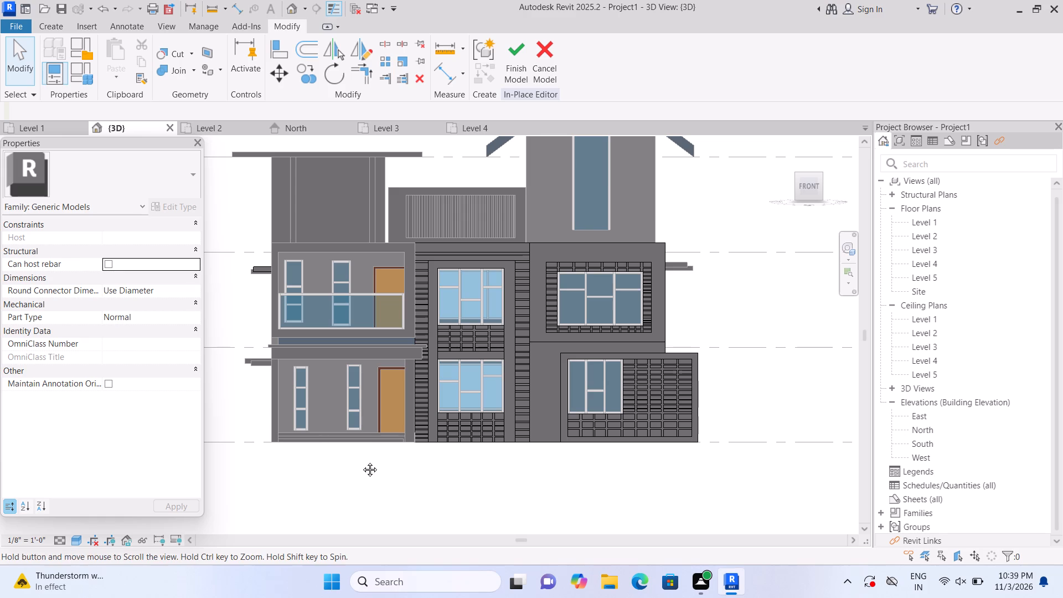
middle_drag(362, 461, 318, 453)
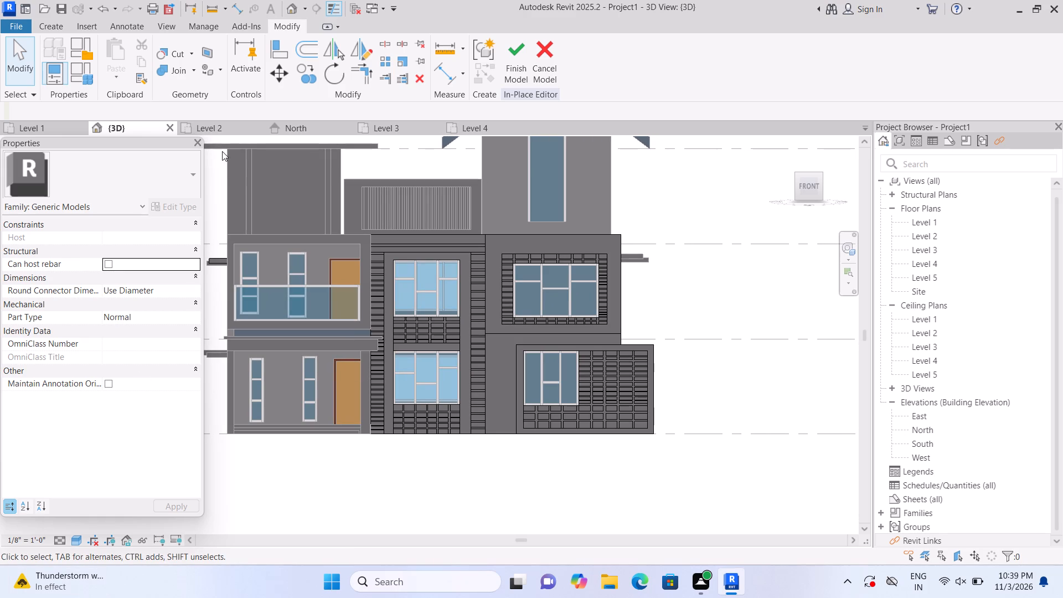
double_click(51, 28)
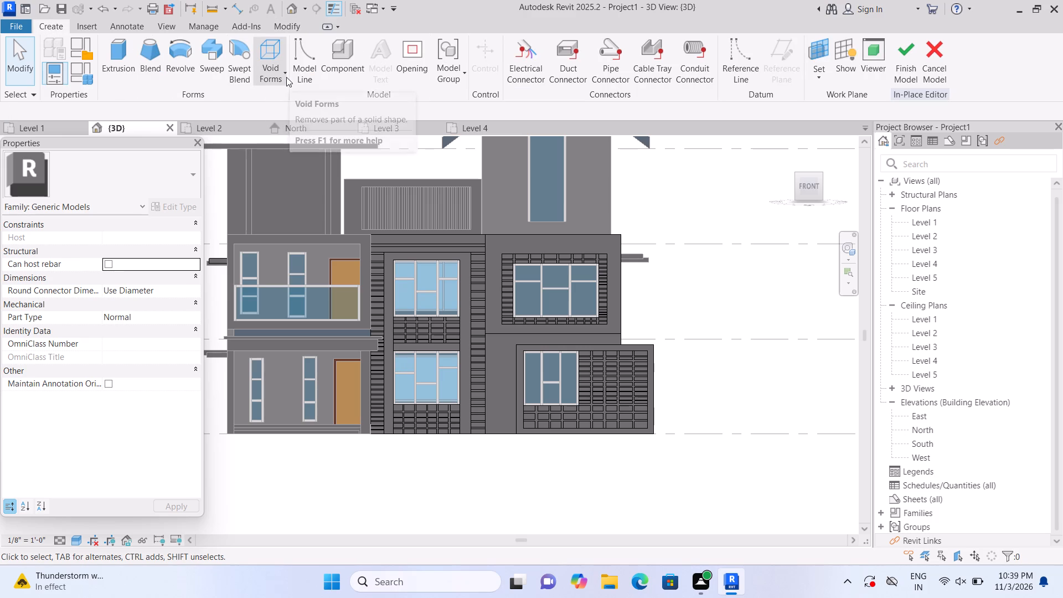
double_click(286, 77)
click(286, 70)
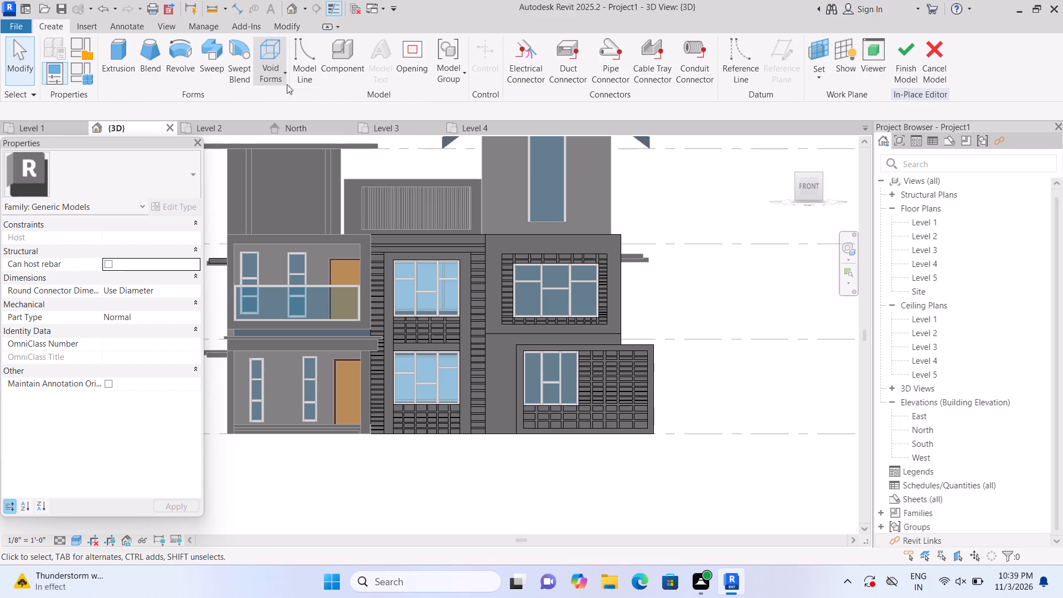
click(291, 99)
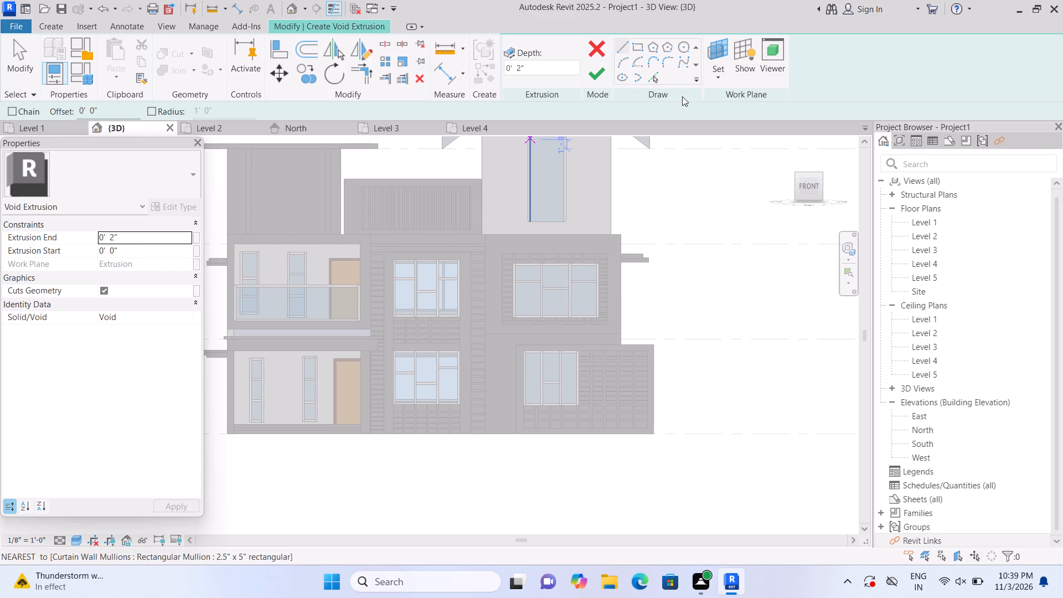
double_click(719, 81)
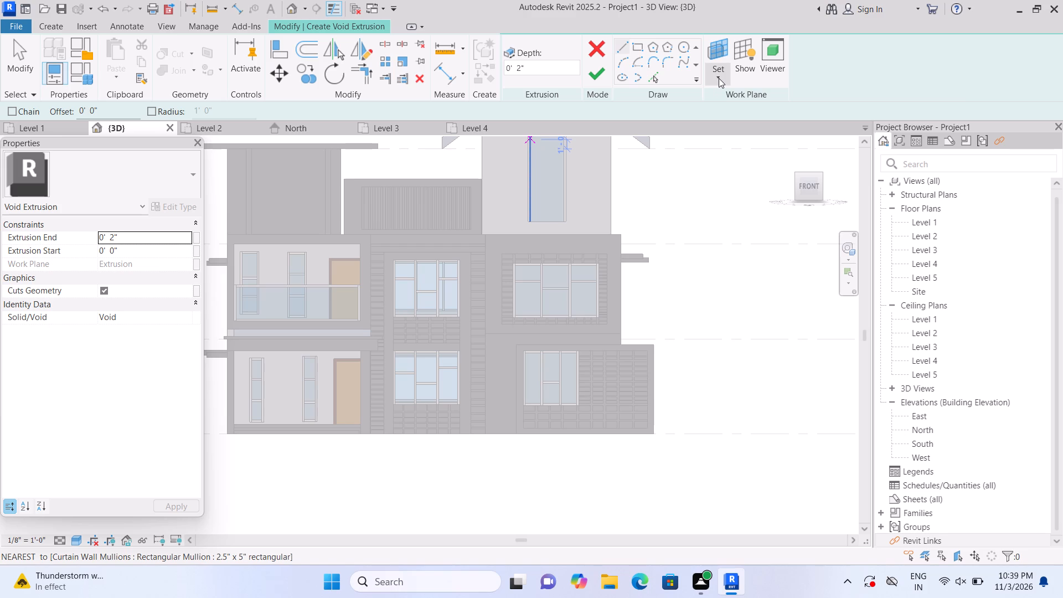
click(719, 78)
click(730, 131)
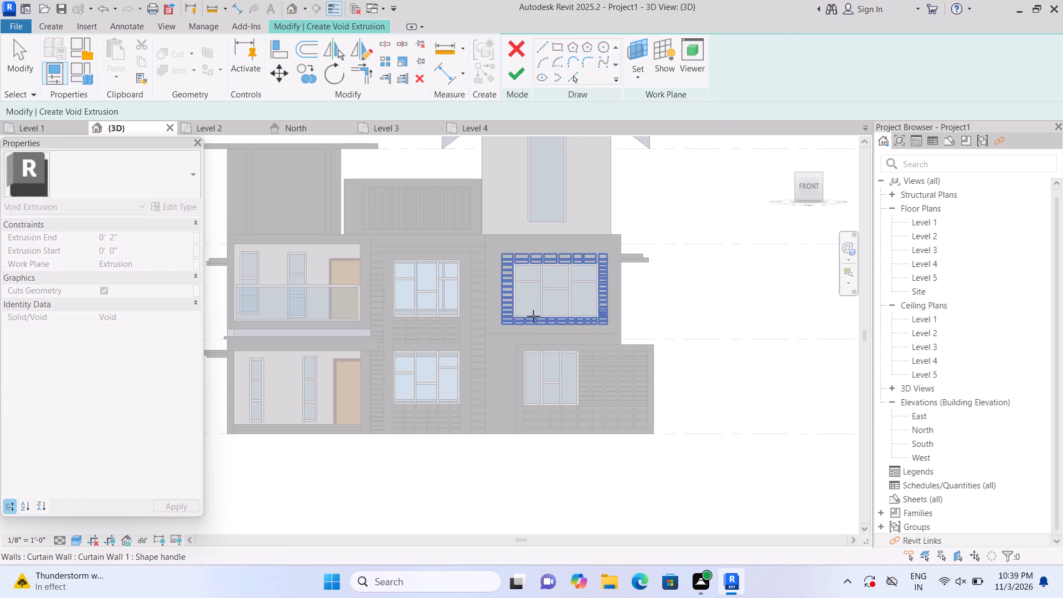
click(505, 354)
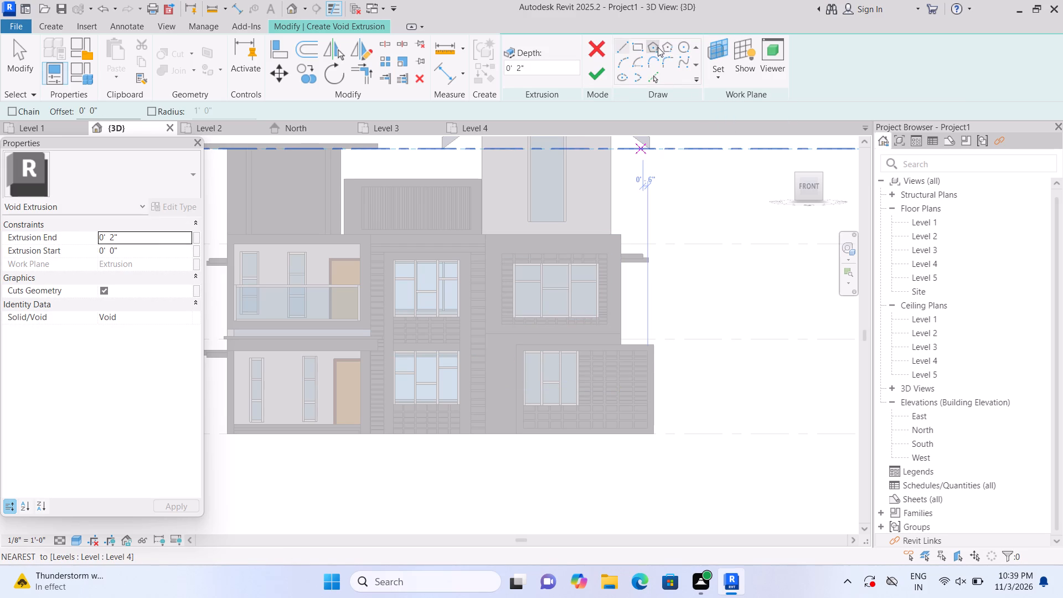
Sketch a narrow vertical rectangle about 1'-1 11/16" tall at the left end of the band above the lower-right window.
click(642, 42)
scroll(497, 460, up, 1)
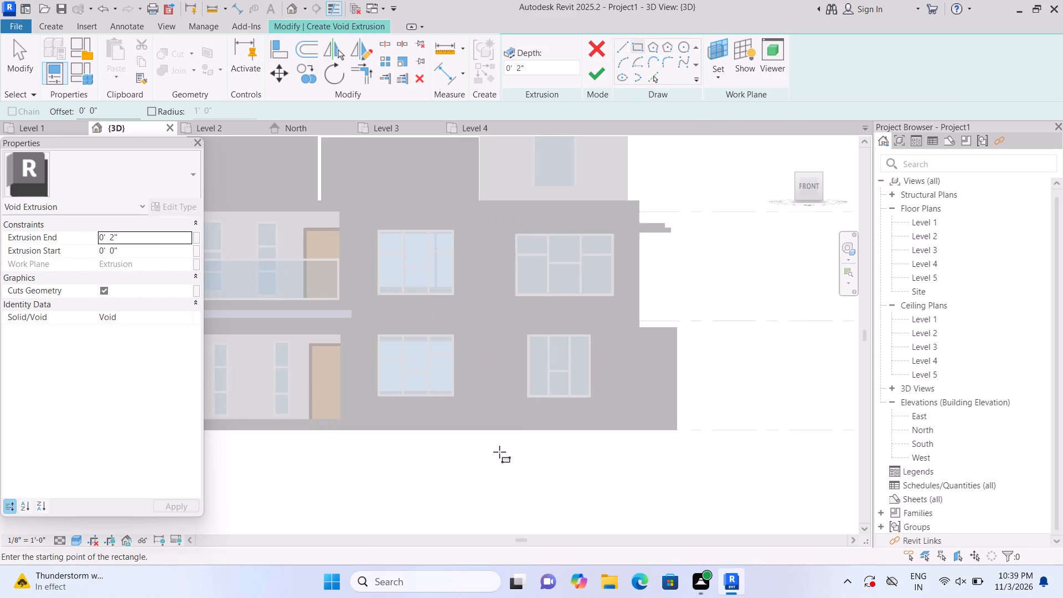
scroll(508, 357, up, 4)
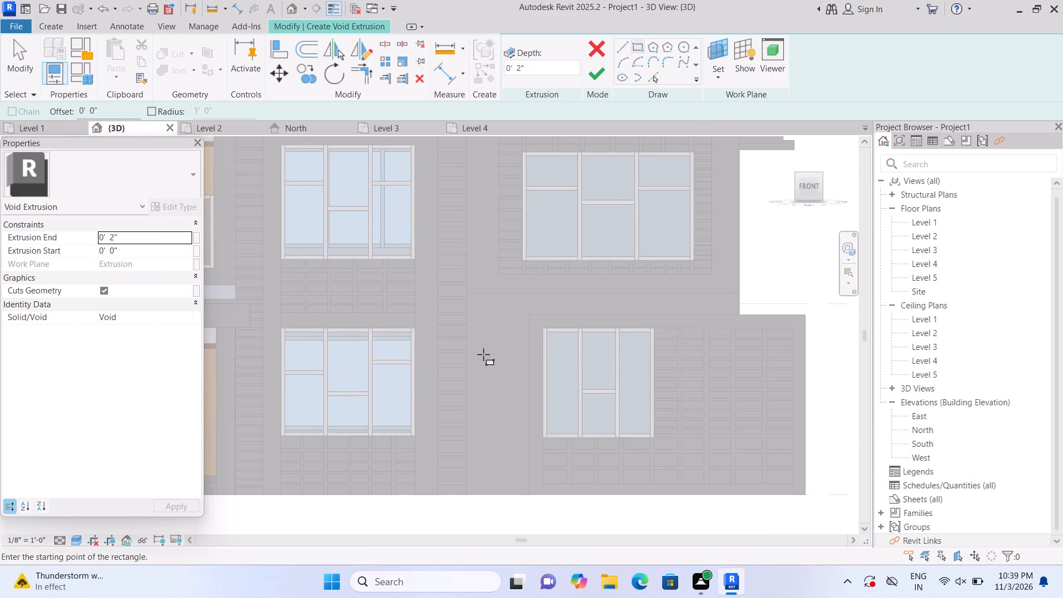
scroll(483, 354, up, 2)
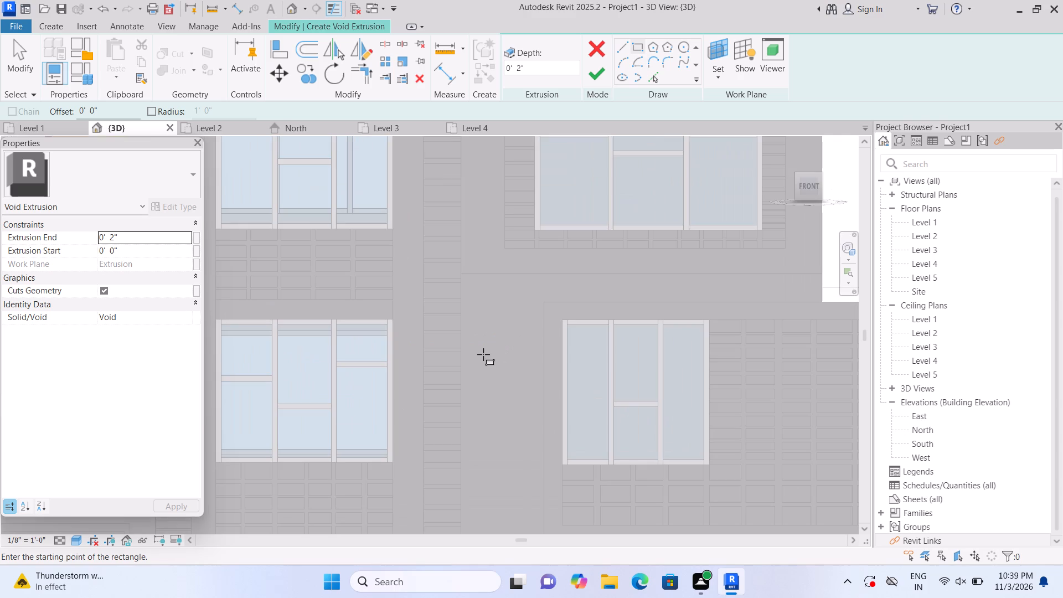
click(544, 306)
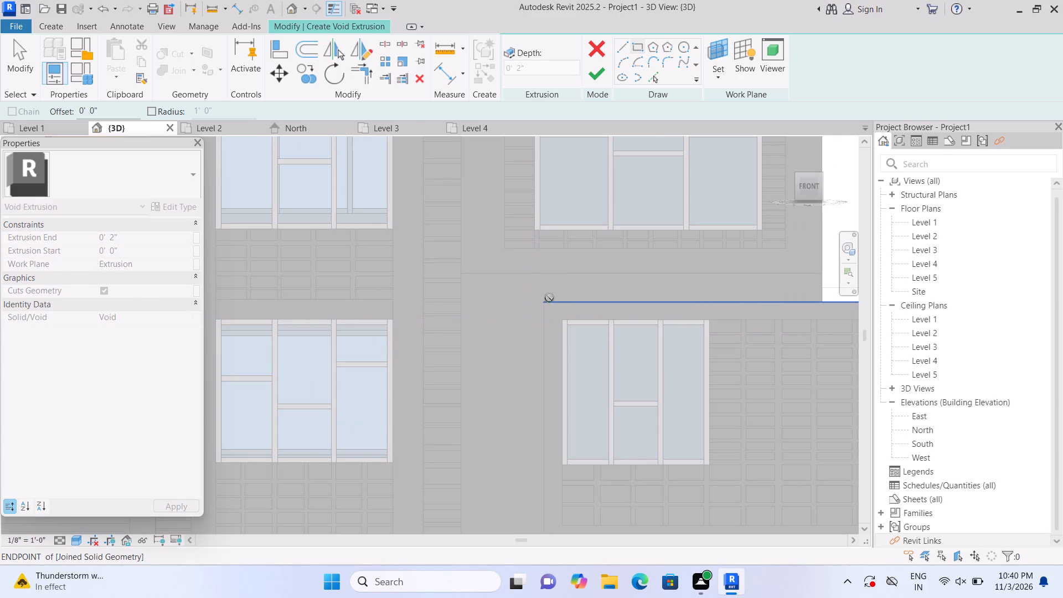
scroll(561, 278, up, 4)
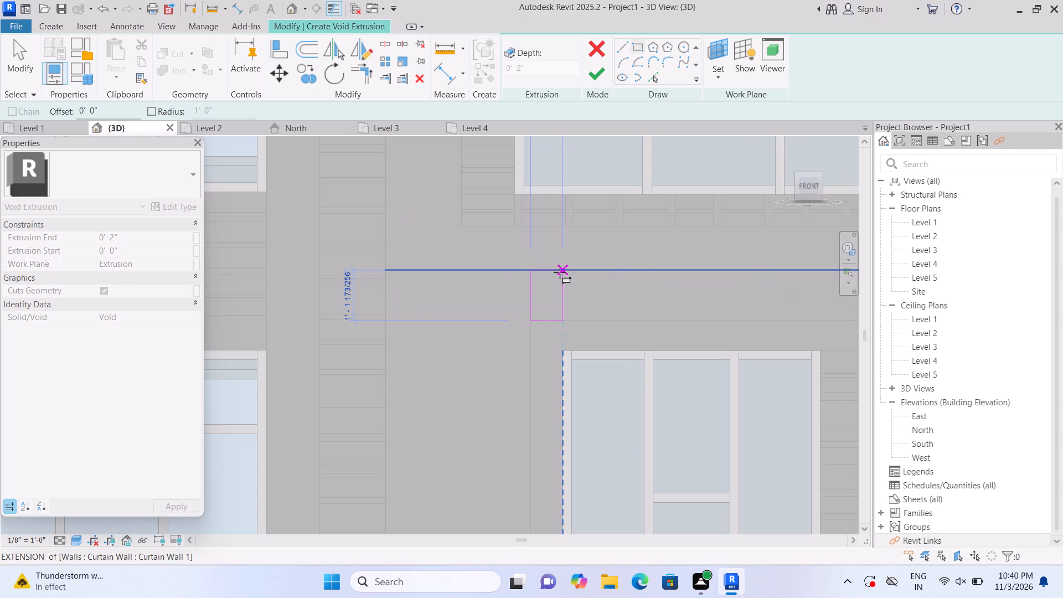
scroll(541, 272, up, 2)
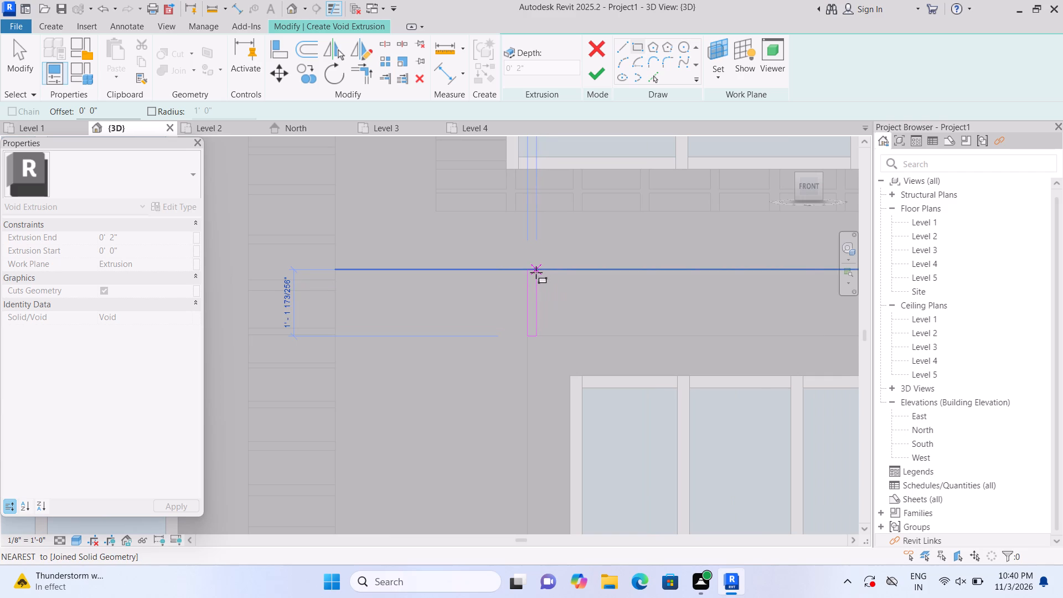
click(536, 272)
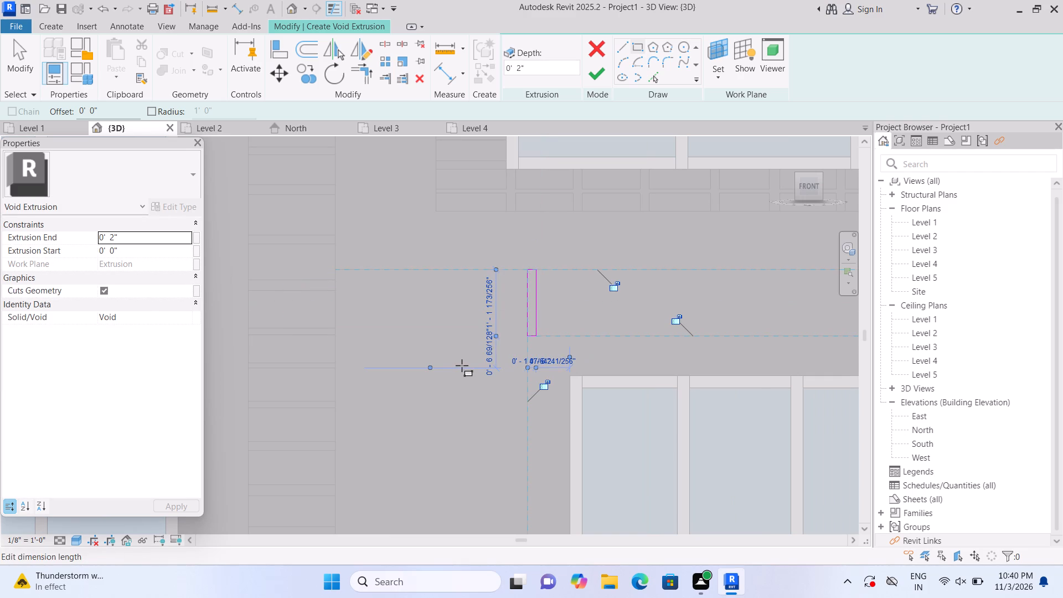
key(Escape)
Sketch two more narrow vertical rectangles of the same full band height, spaced to the right of the first one.
middle_drag(436, 394, 425, 315)
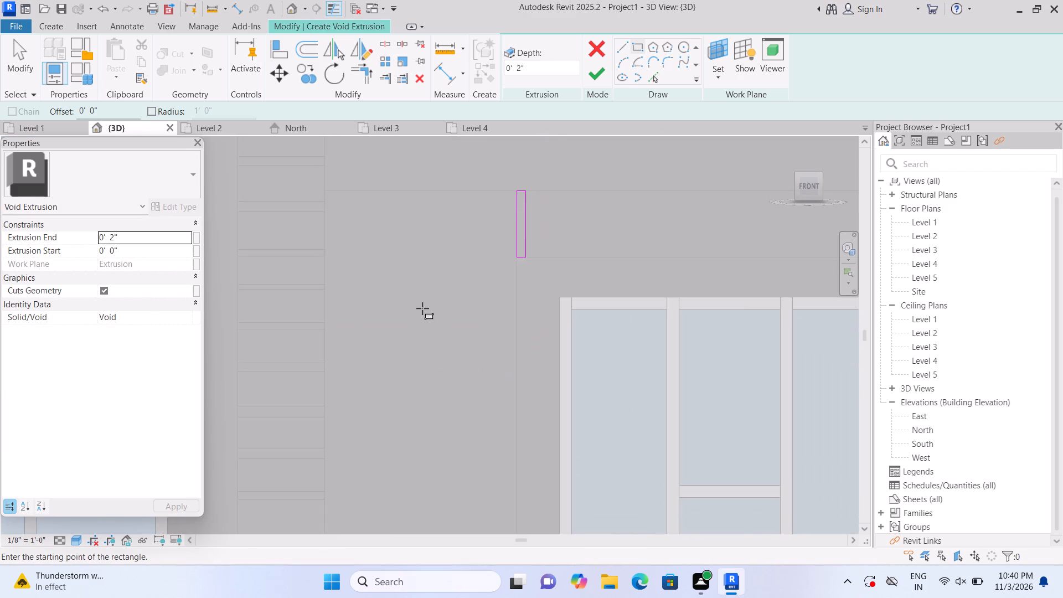
scroll(422, 308, down, 1)
middle_drag(424, 308, 430, 280)
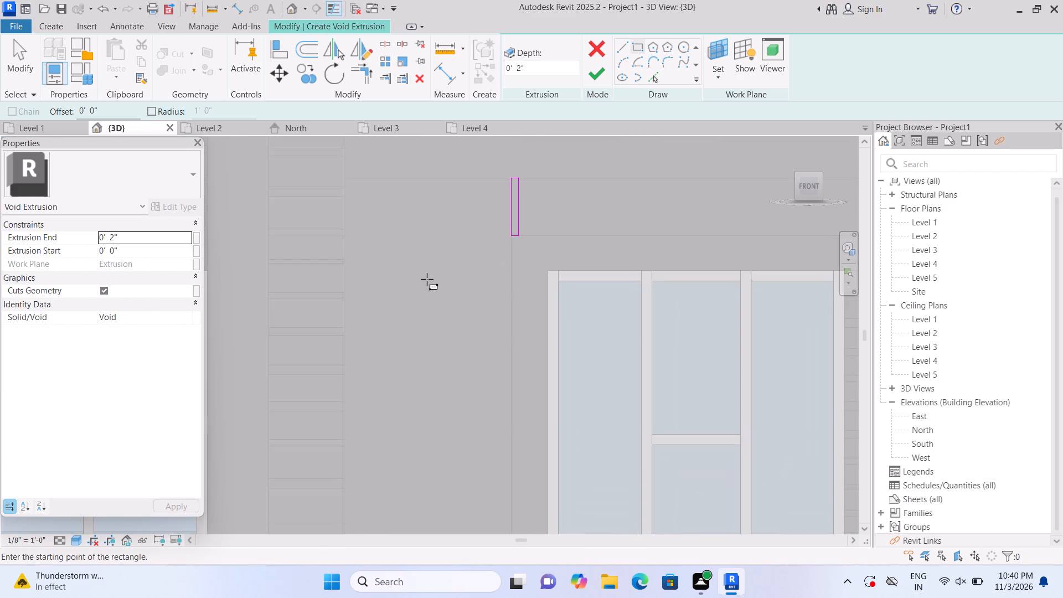
scroll(421, 285, down, 1)
middle_drag(442, 285, 373, 324)
scroll(459, 256, up, 2)
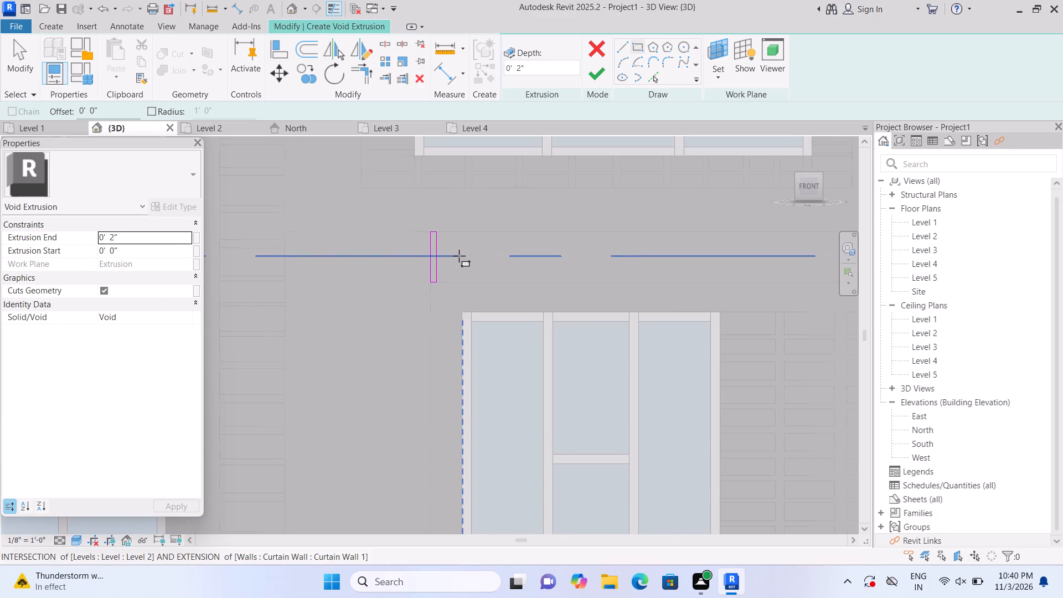
scroll(457, 251, up, 1)
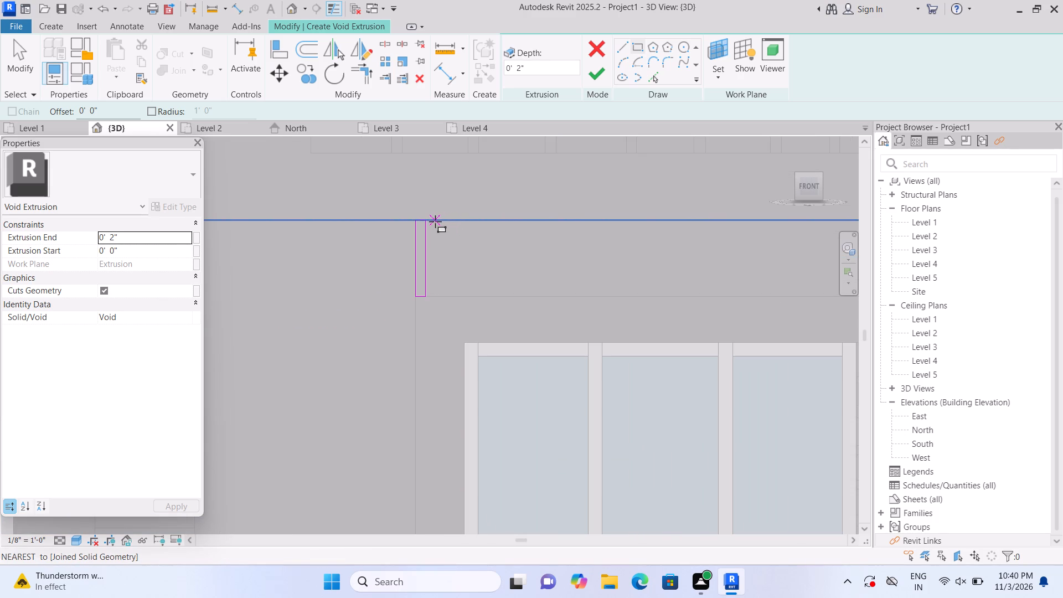
click(435, 221)
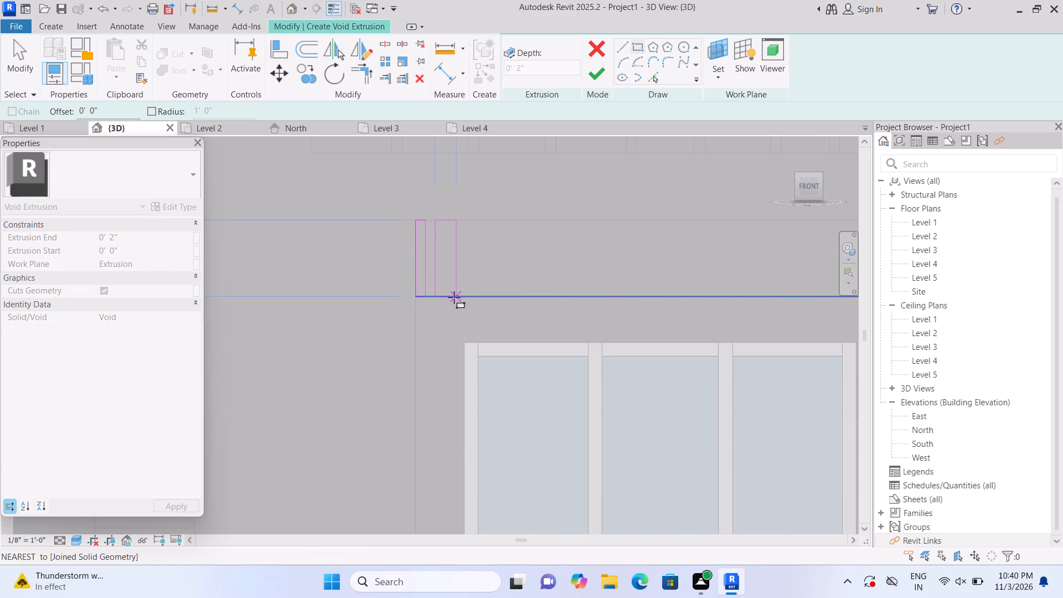
click(442, 297)
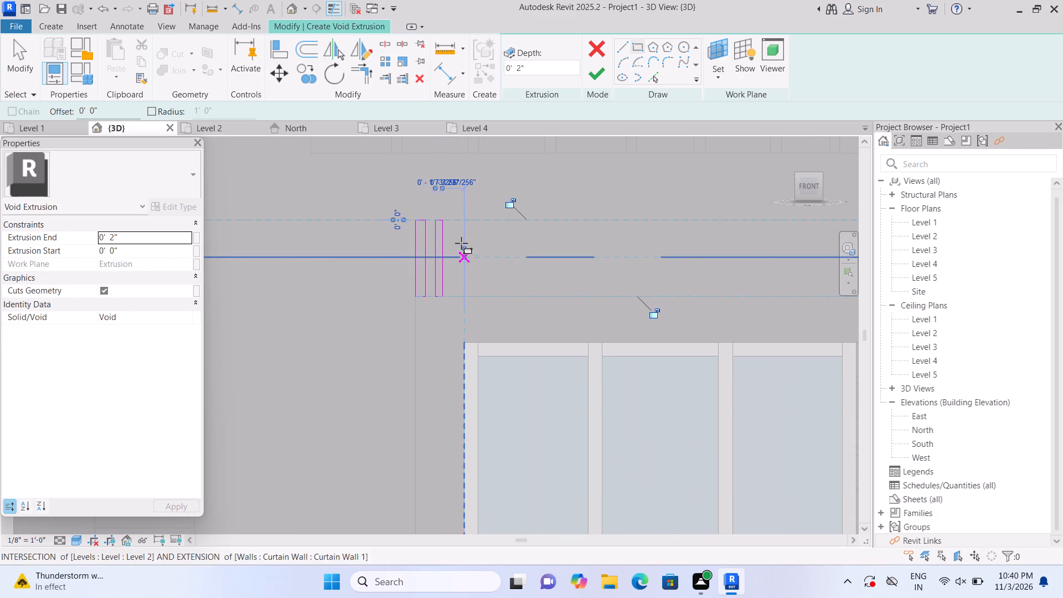
key(Escape)
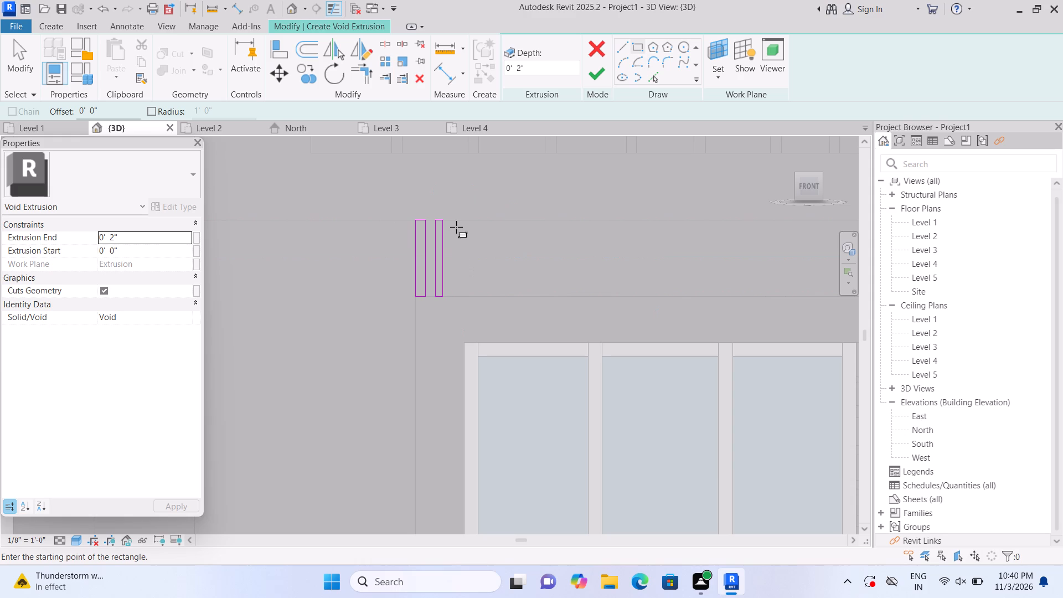
click(452, 222)
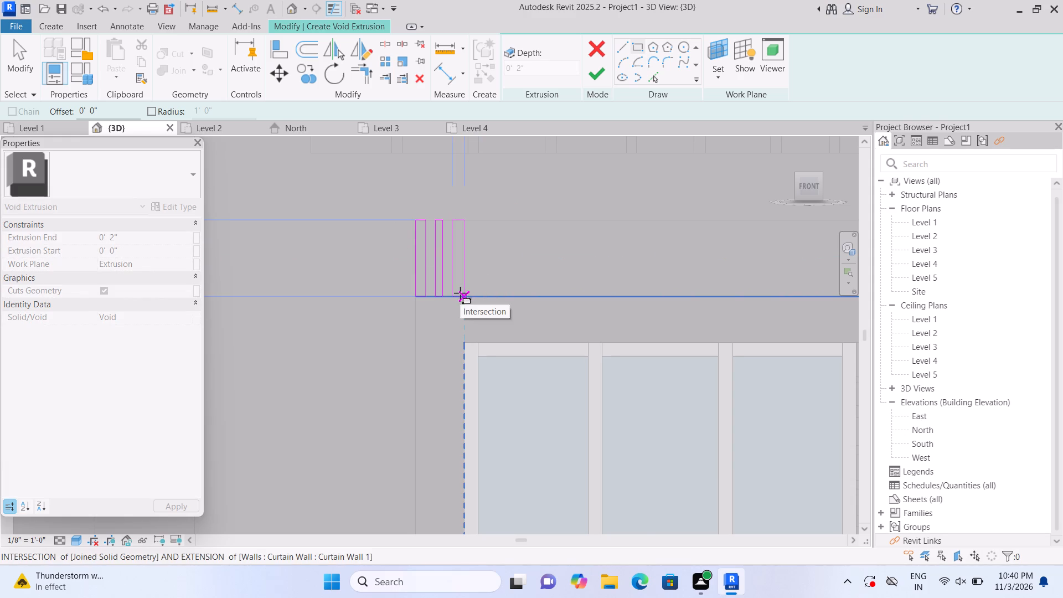
scroll(460, 293, up, 2)
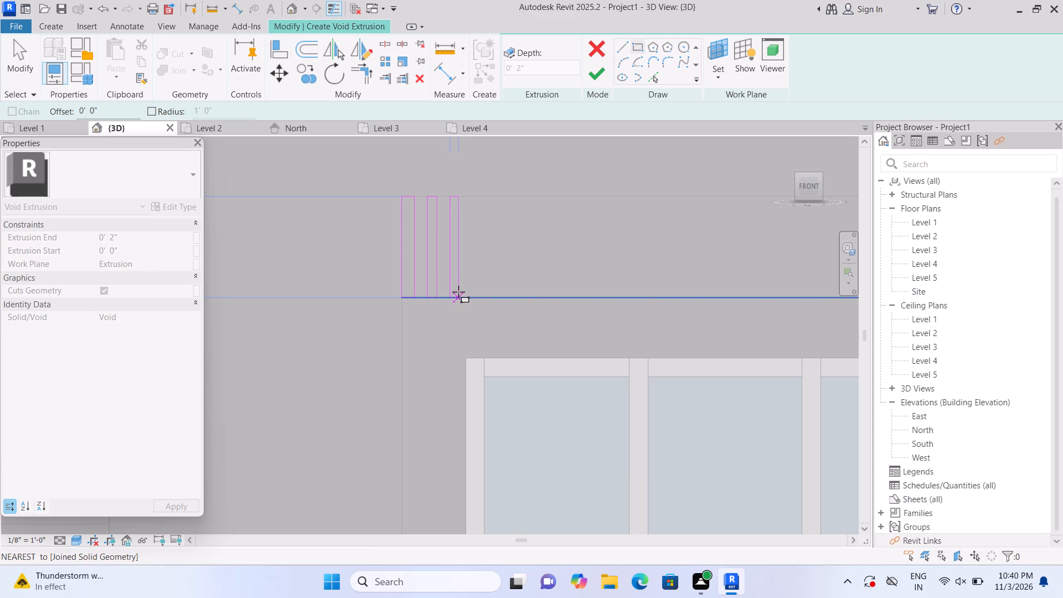
click(458, 292)
key(Escape)
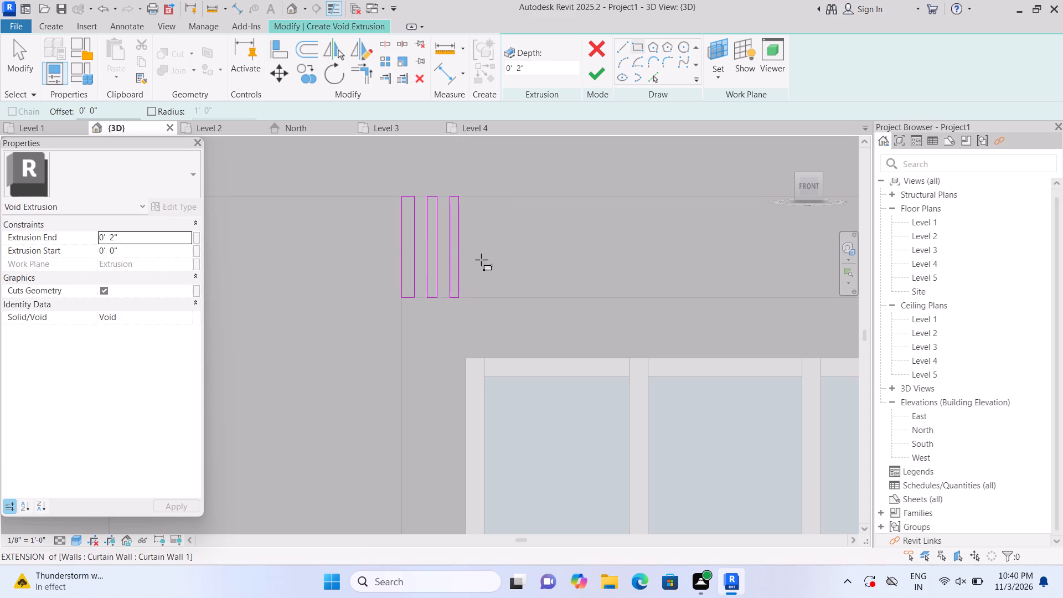
Sketch a fourth and a fifth narrow full-height rectangle further right along the band, leaving small gaps between them.
click(471, 200)
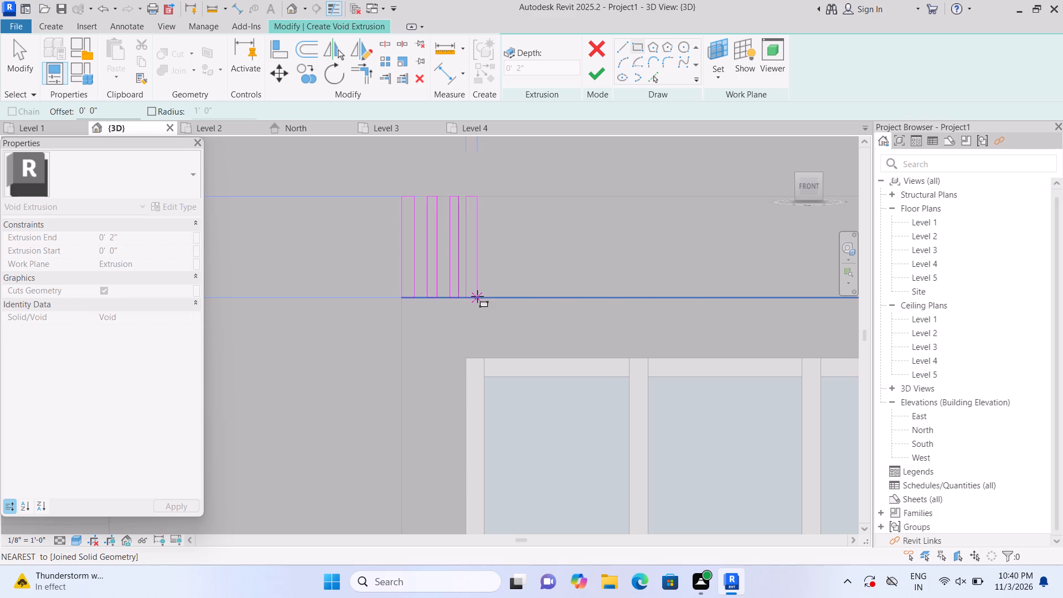
click(477, 296)
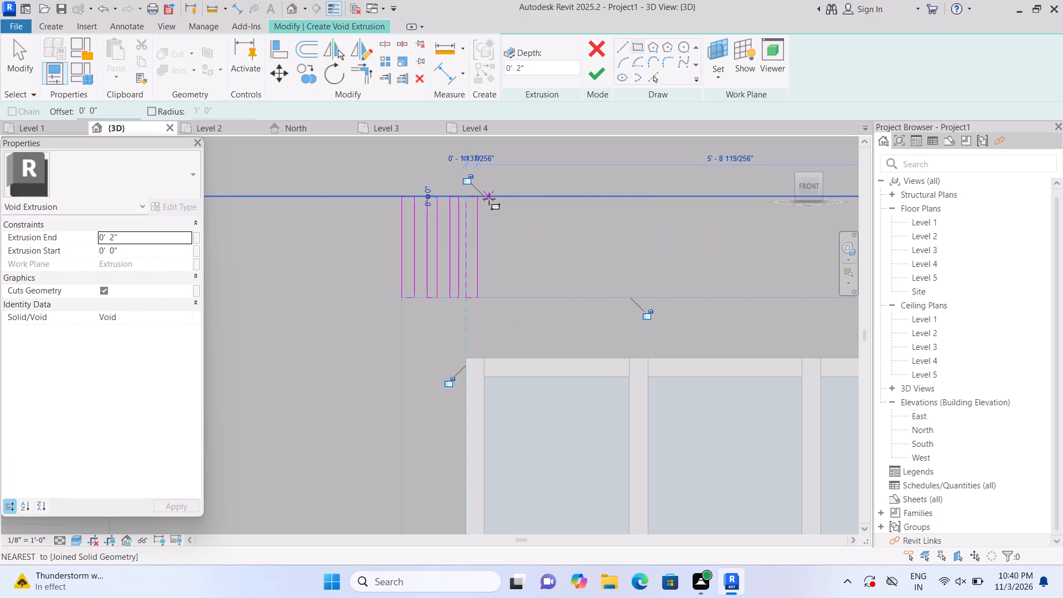
click(489, 199)
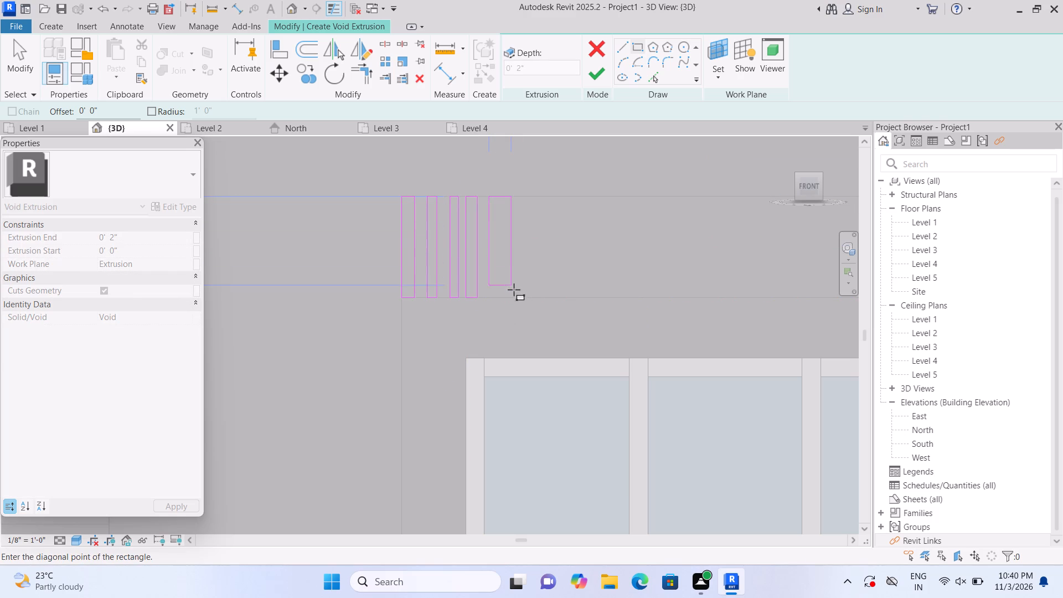
click(498, 298)
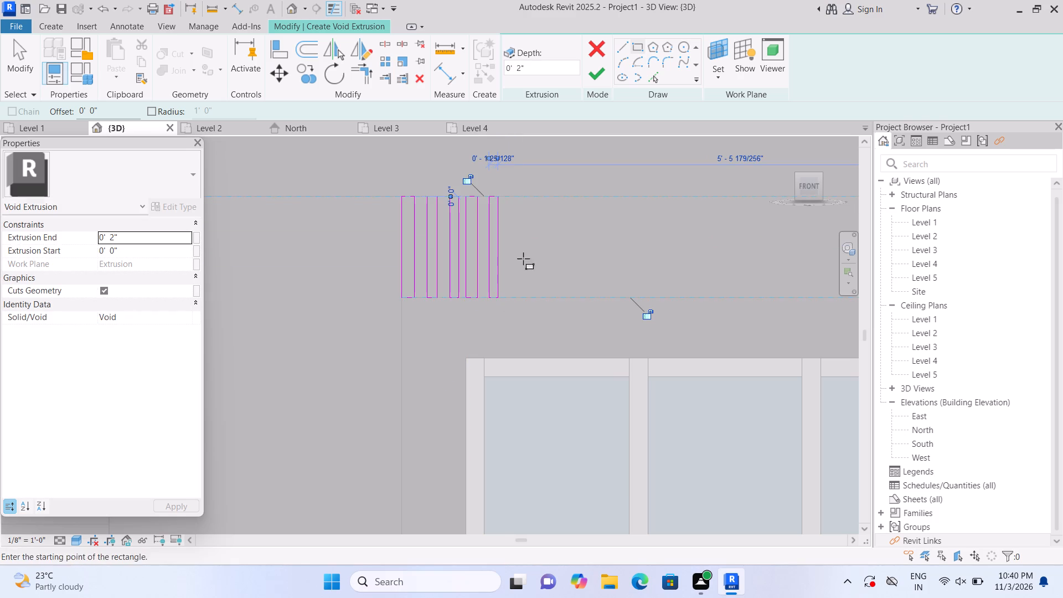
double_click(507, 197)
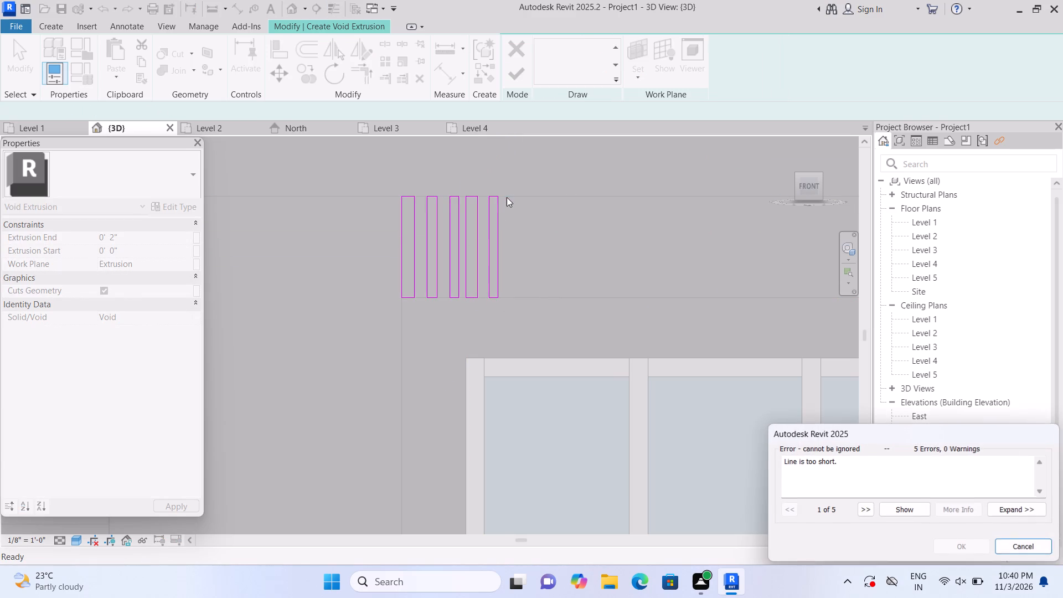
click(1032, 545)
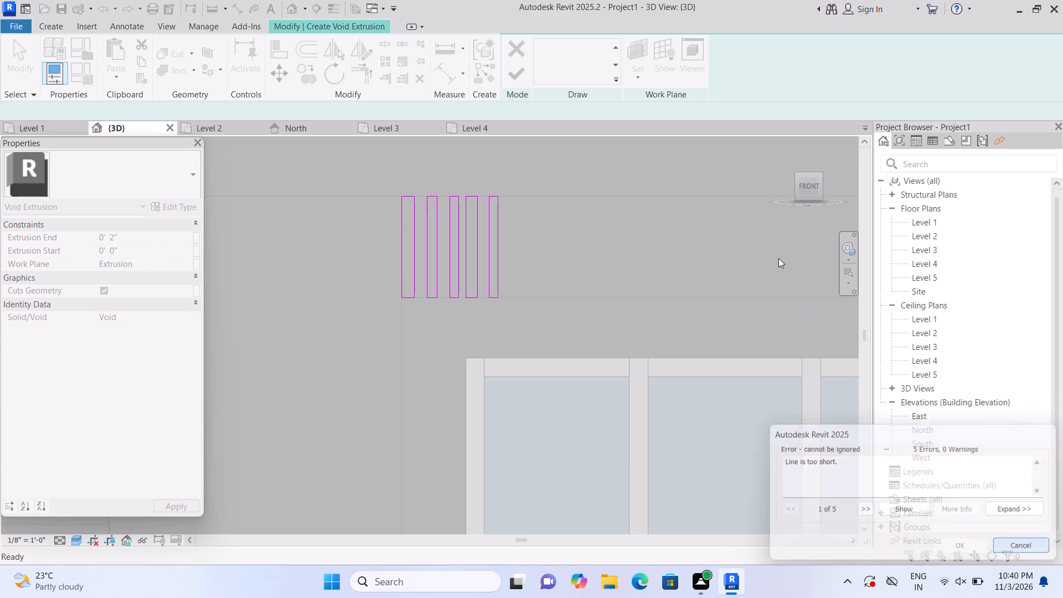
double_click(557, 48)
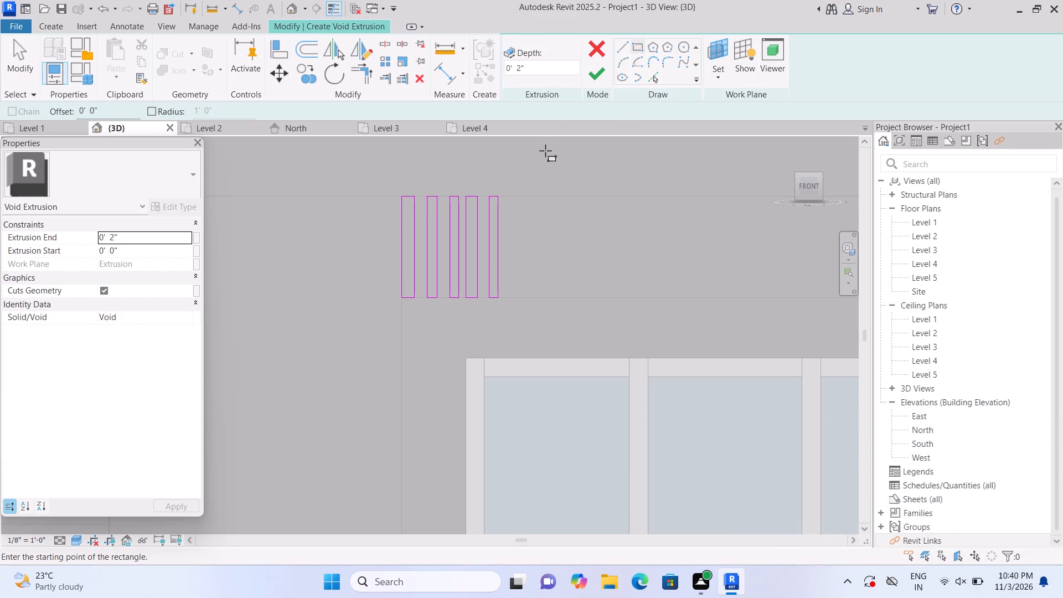
Sketch a sixth narrow full-height rectangle in the band, just right of the fifth one.
click(508, 198)
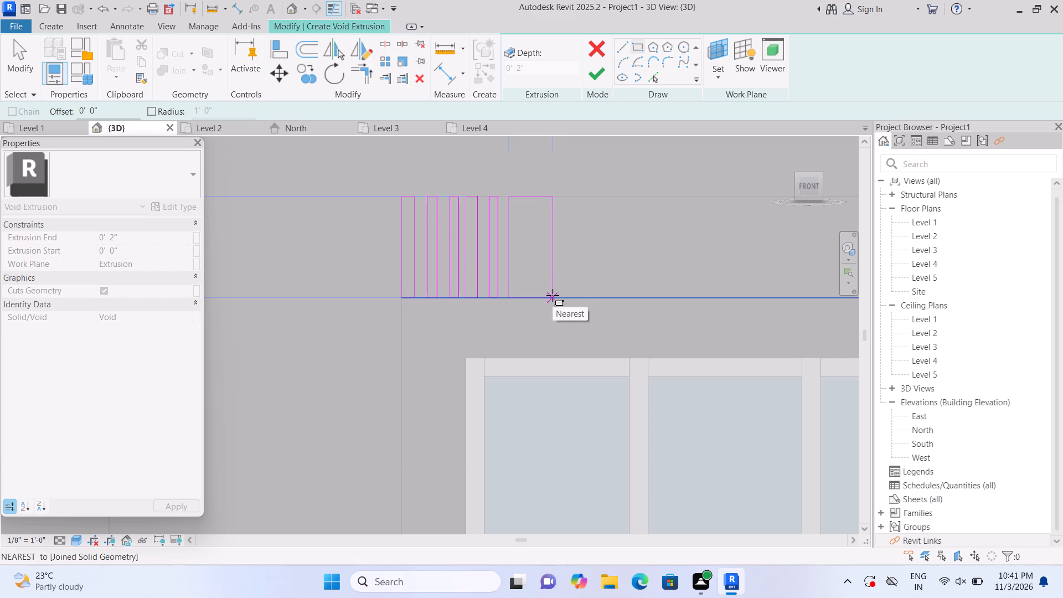
double_click(519, 297)
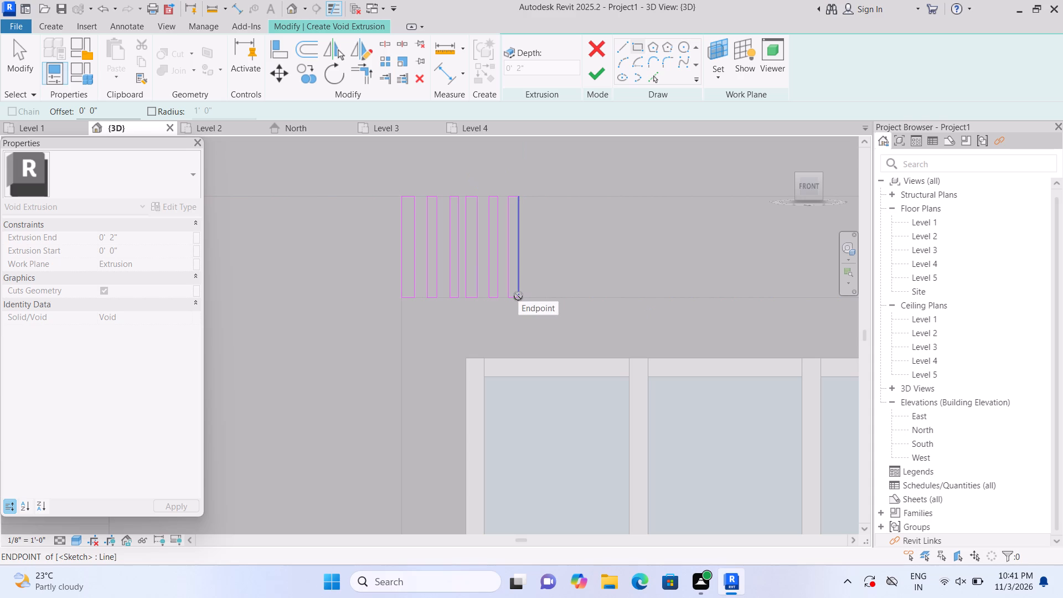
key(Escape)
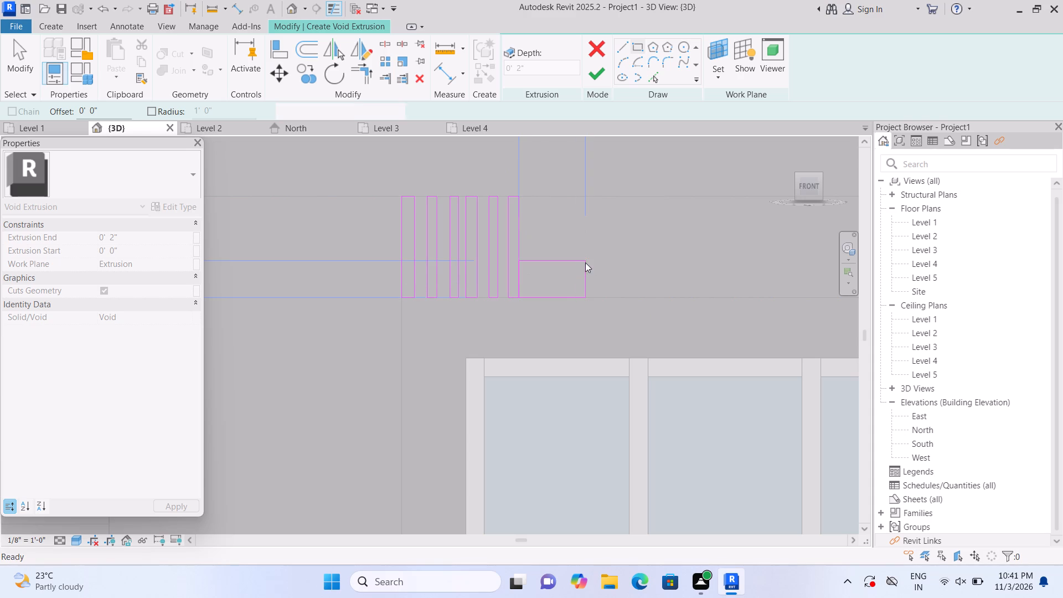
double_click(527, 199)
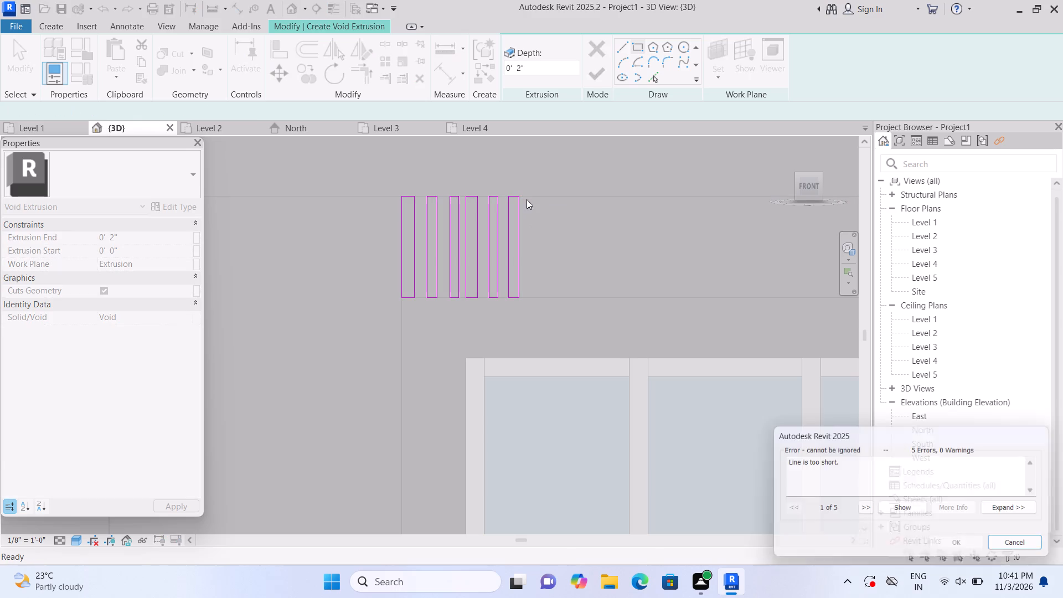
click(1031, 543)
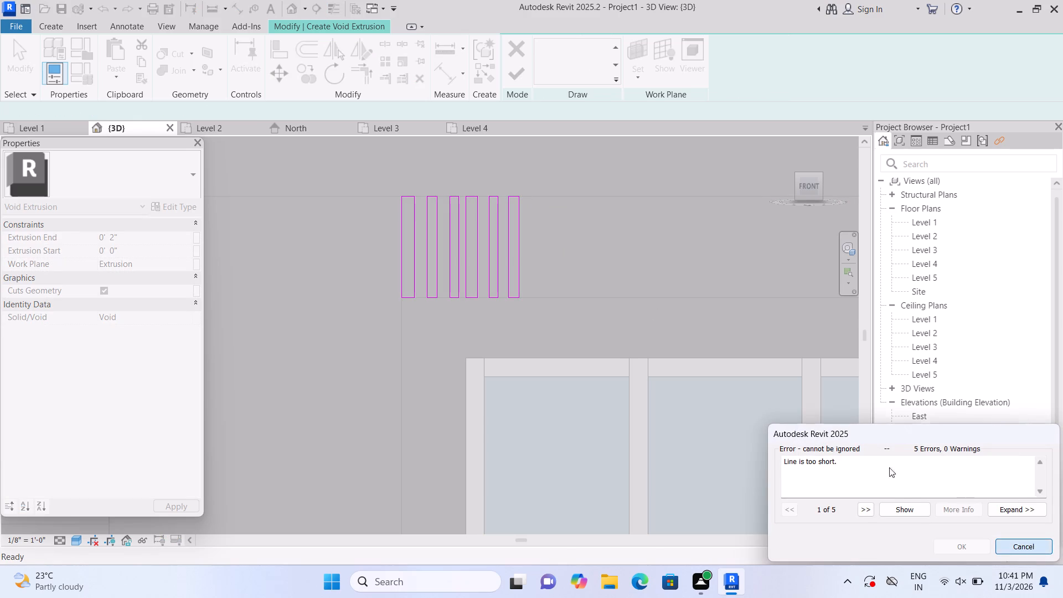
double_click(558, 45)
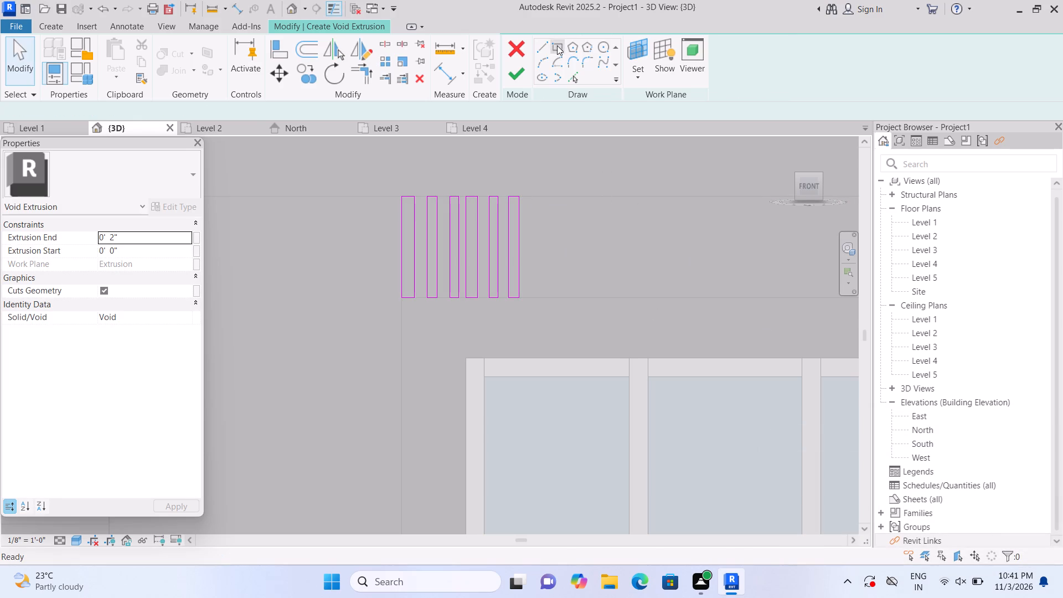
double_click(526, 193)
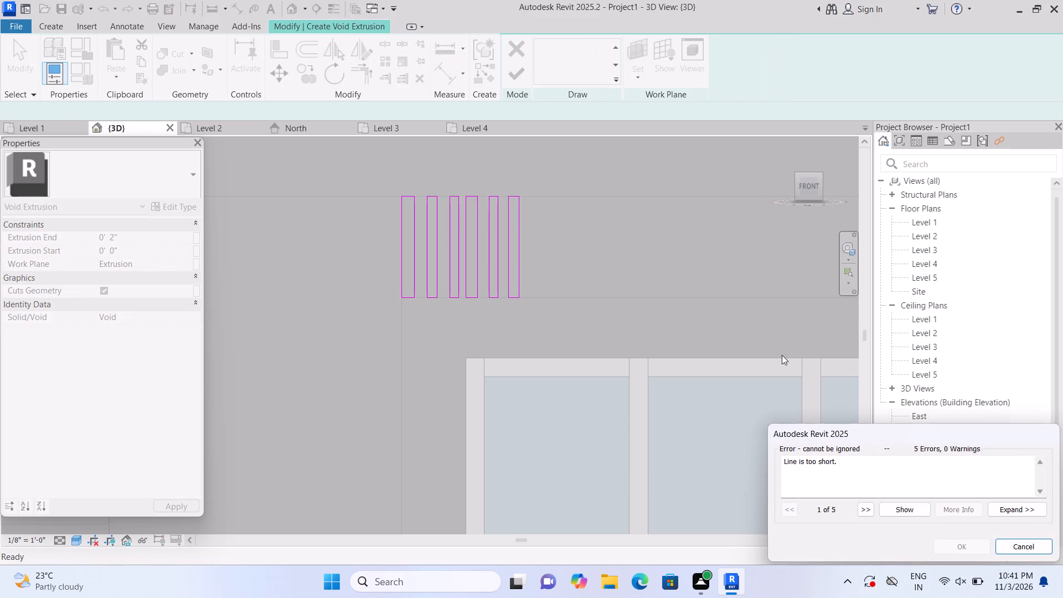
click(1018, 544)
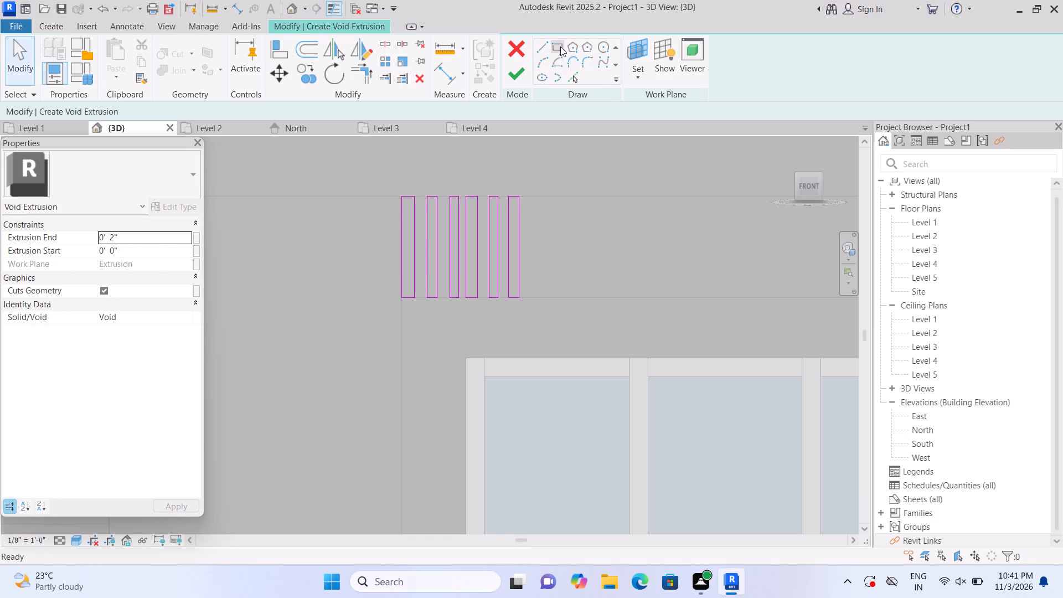
Sketch a seventh, eighth and ninth narrow full-height rectangle in the band, continuing right of the sixth with small gaps between them.
click(560, 42)
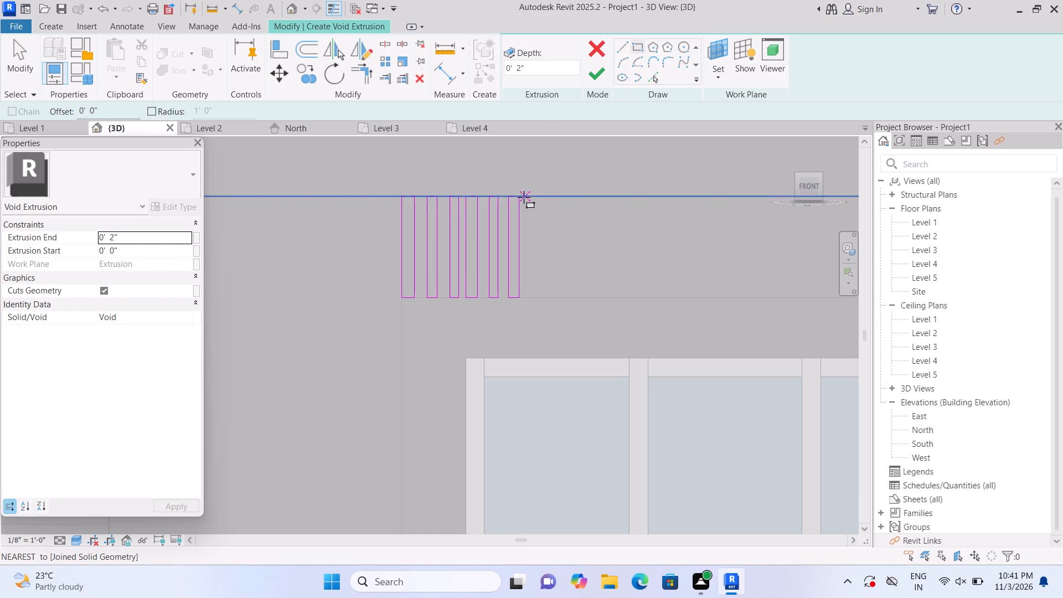
click(528, 197)
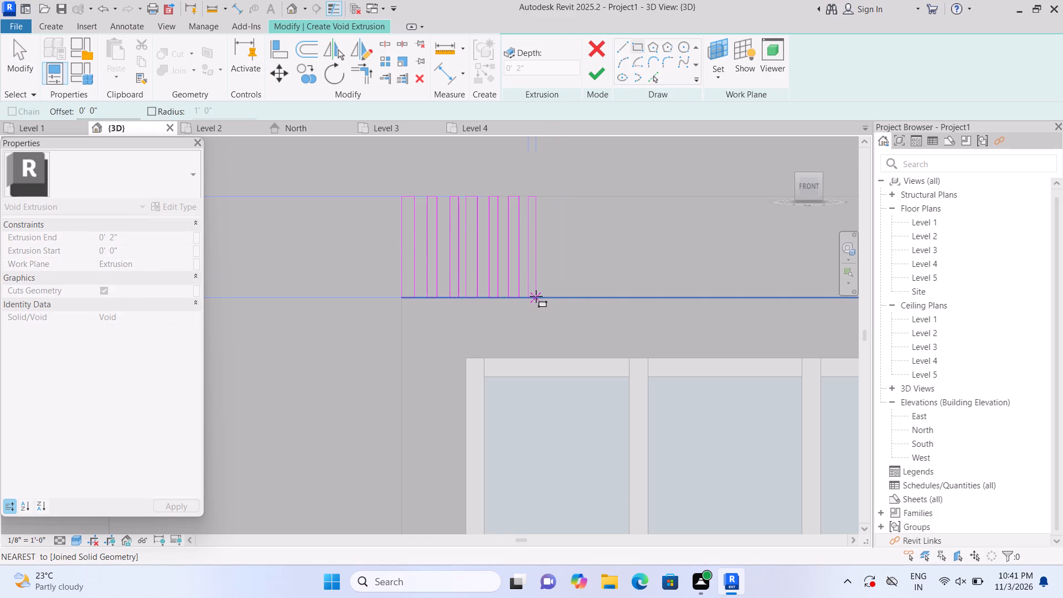
double_click(536, 297)
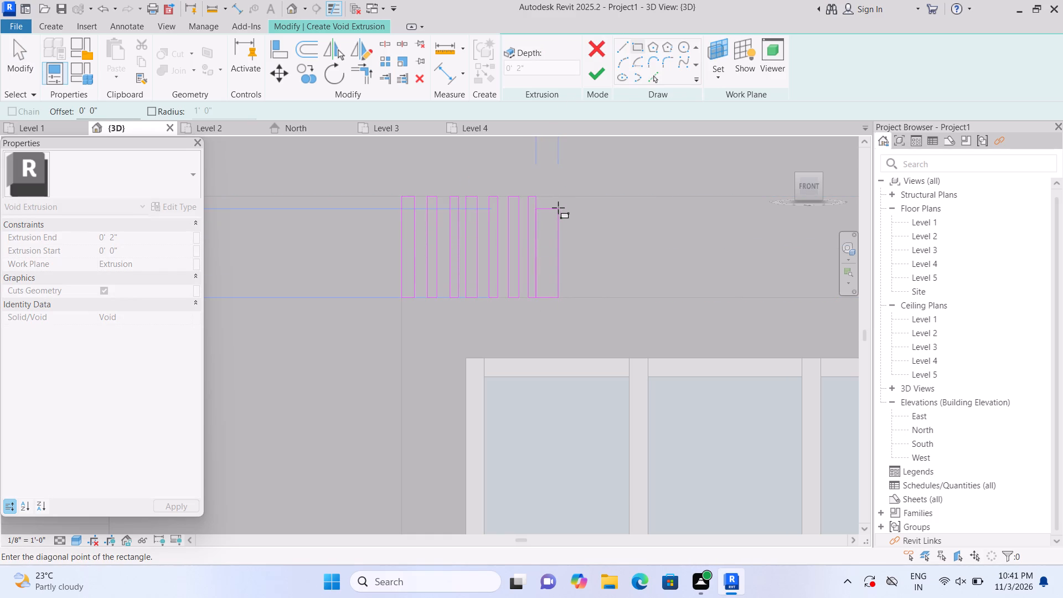
key(Escape)
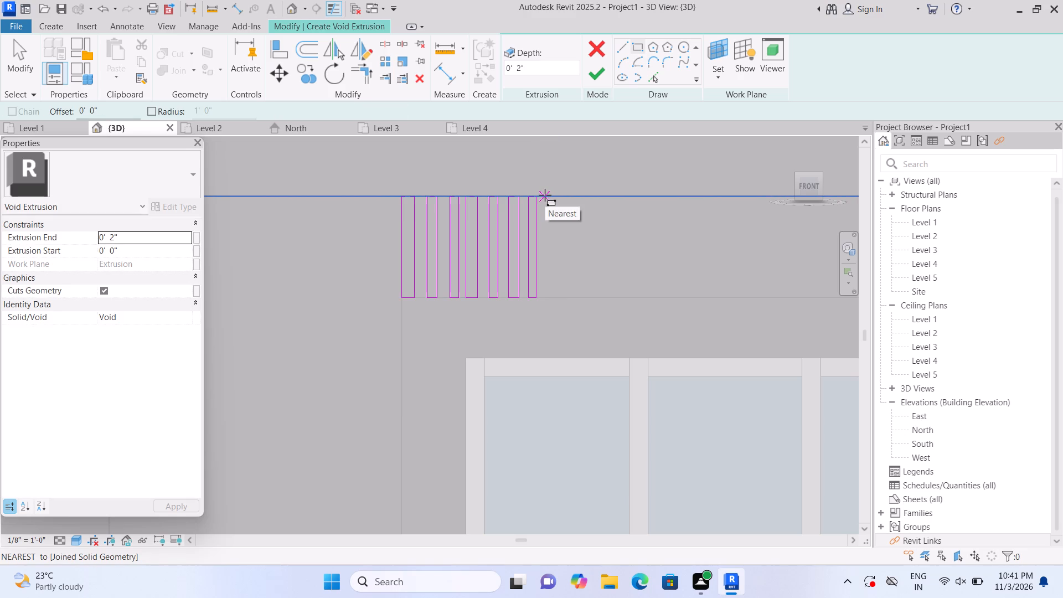
click(545, 195)
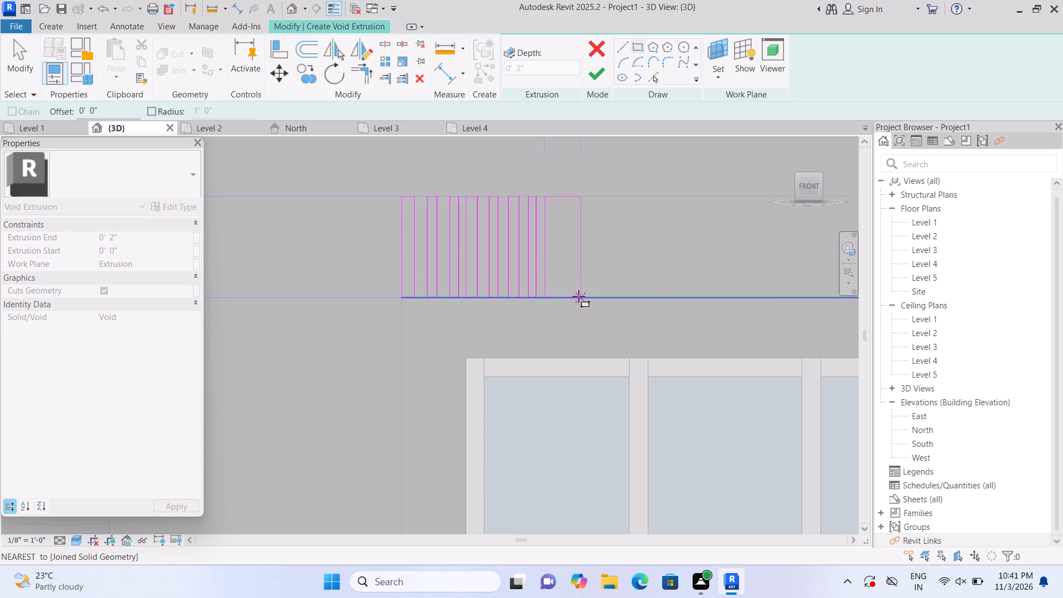
click(552, 295)
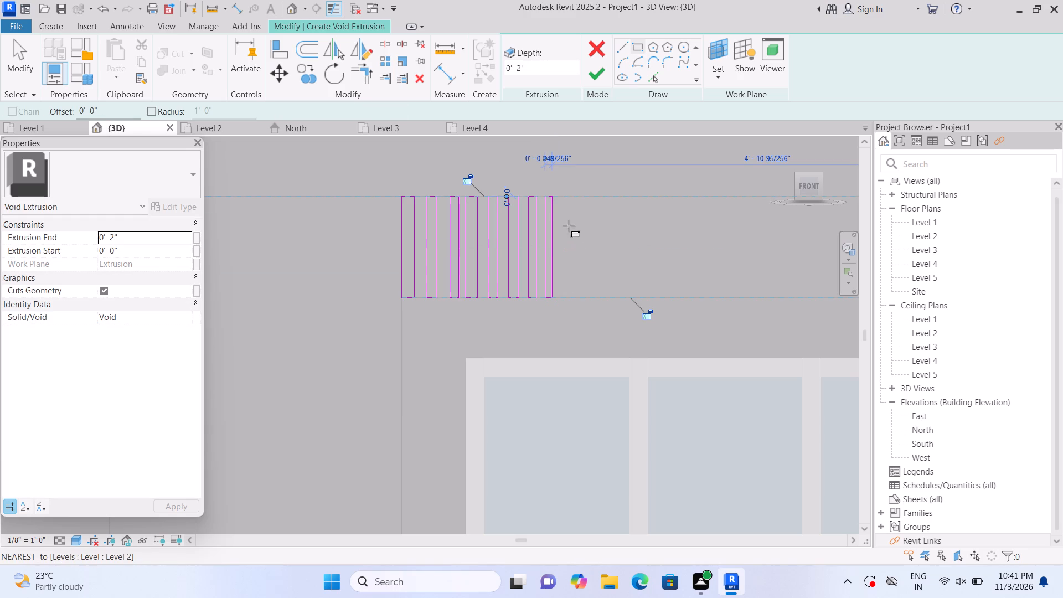
click(560, 200)
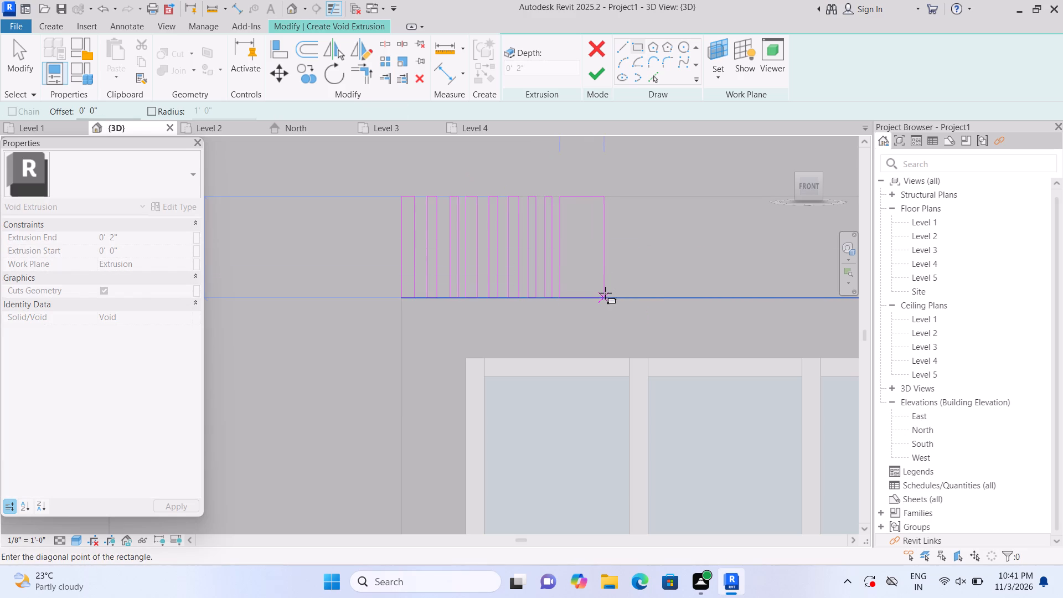
click(569, 296)
Sketch a tenth and an eleventh narrow rectangle about 1'-1 11/16" tall, continuing the row along the band with small gaps.
double_click(577, 198)
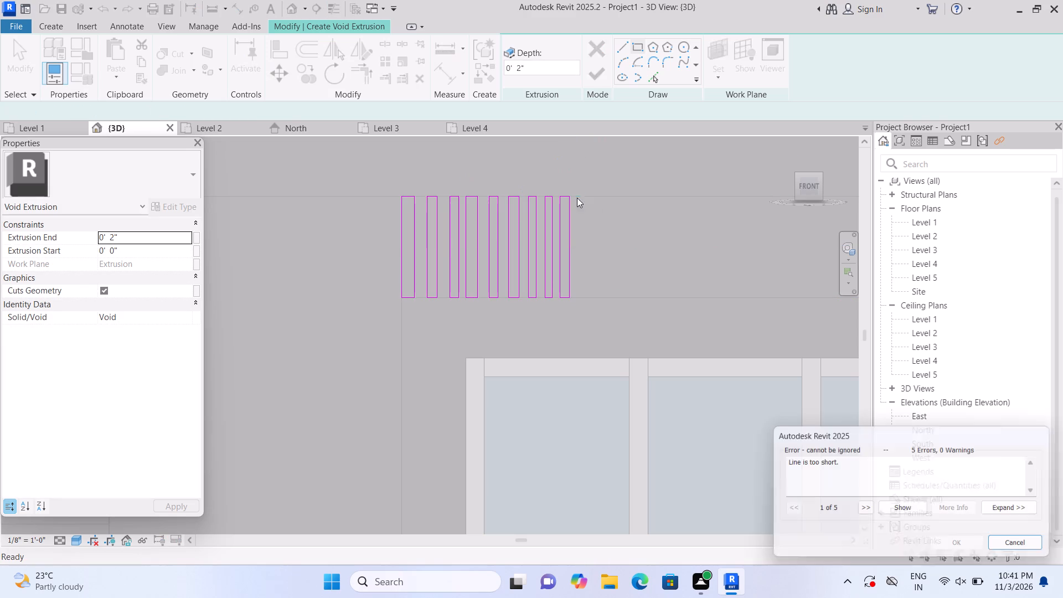
click(1021, 544)
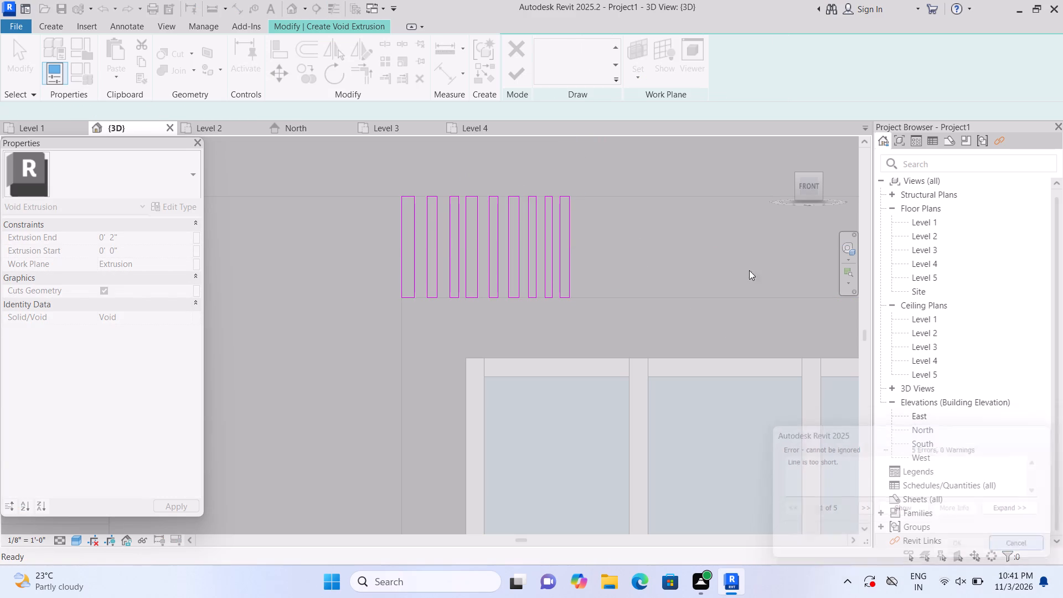
click(553, 45)
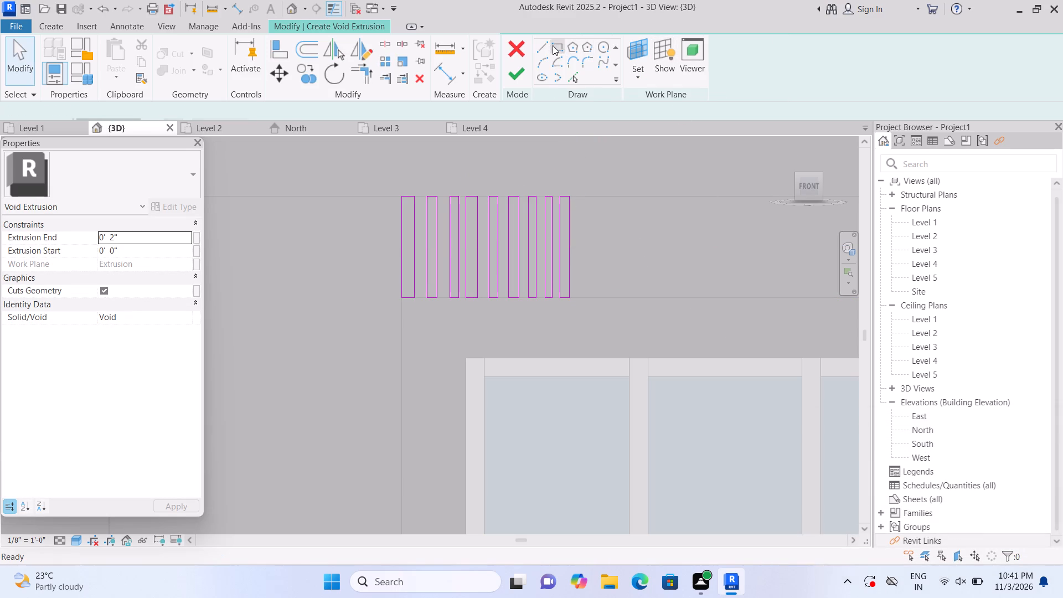
click(577, 199)
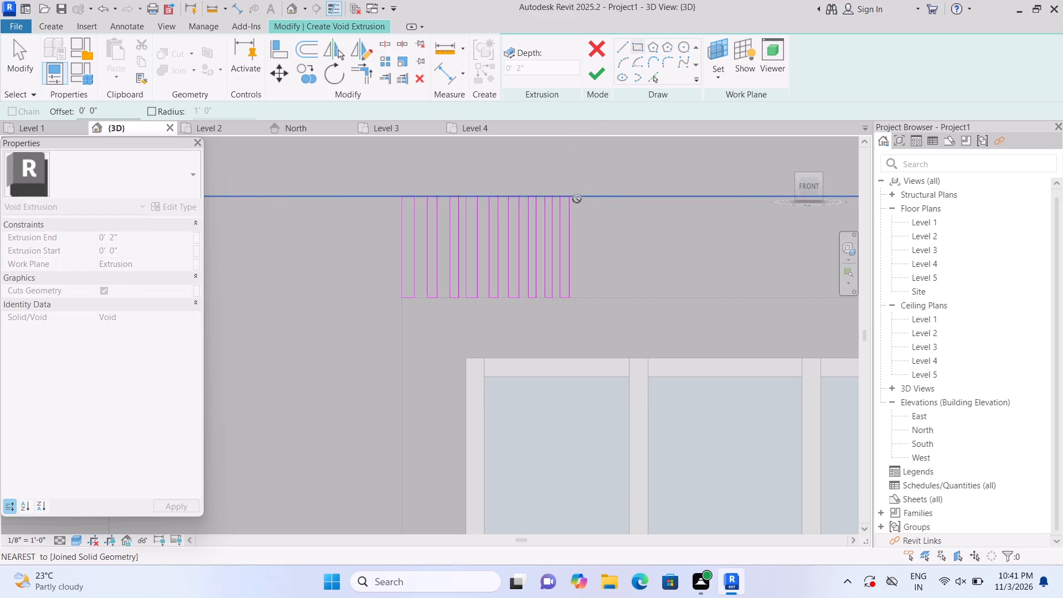
click(586, 294)
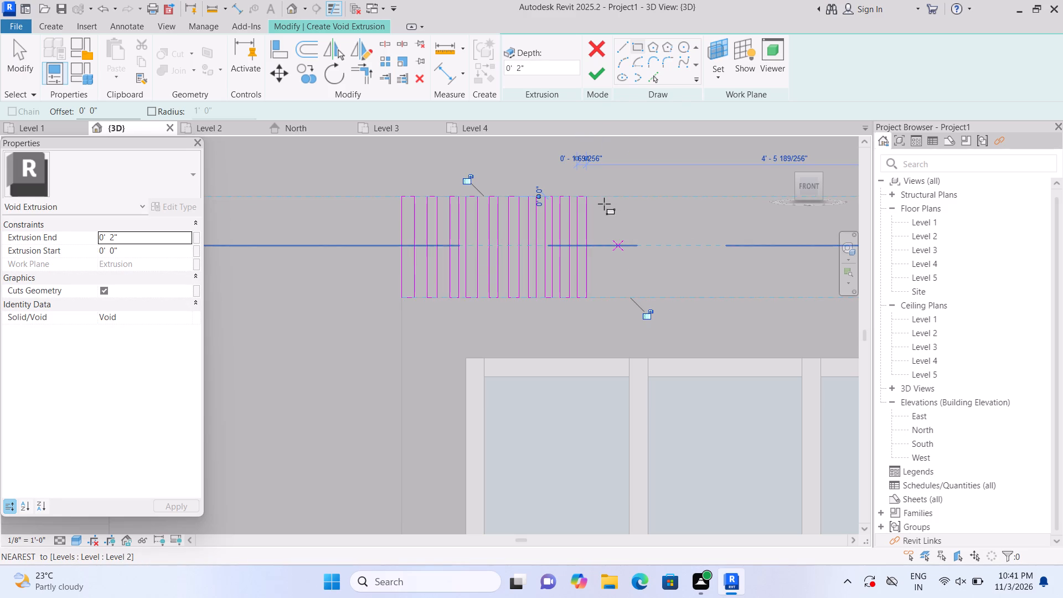
click(595, 200)
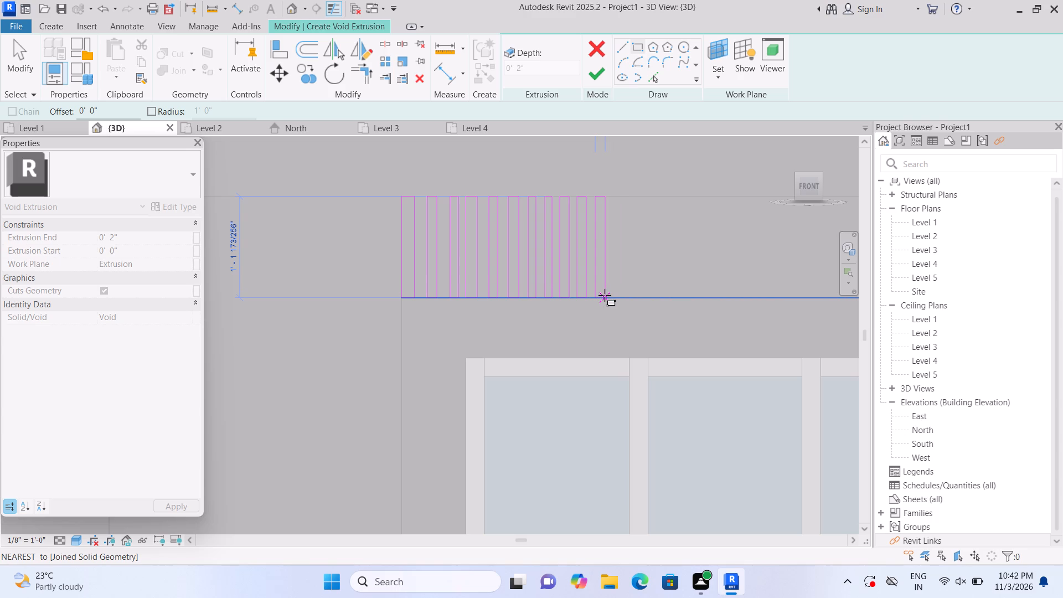
click(604, 295)
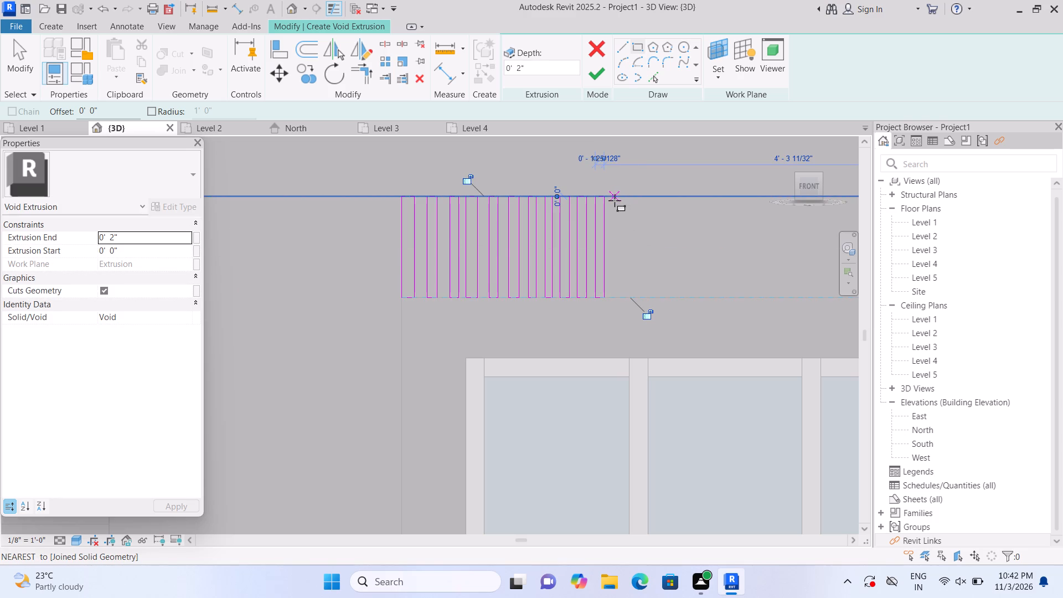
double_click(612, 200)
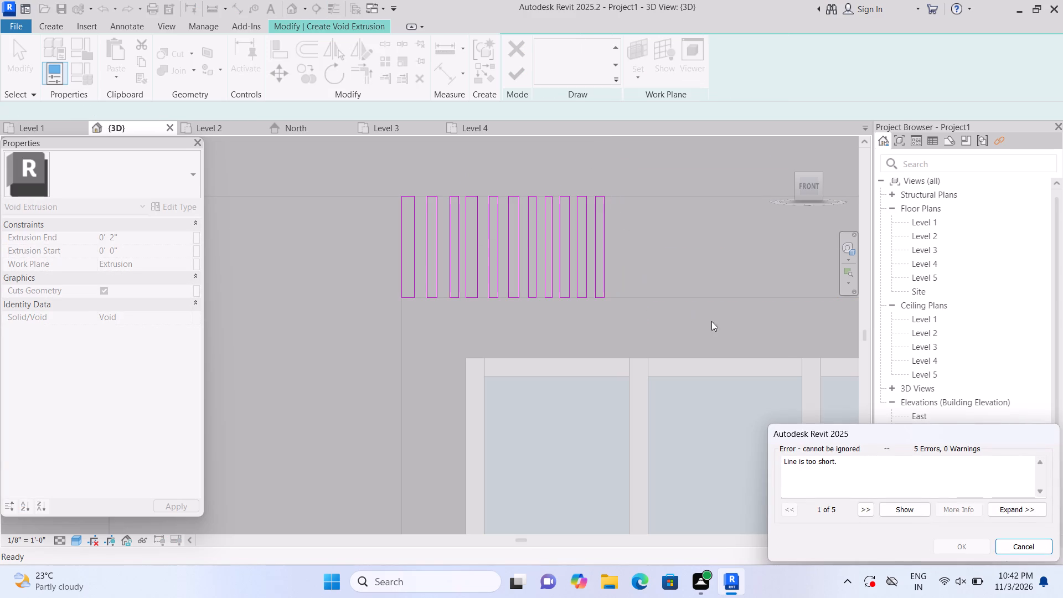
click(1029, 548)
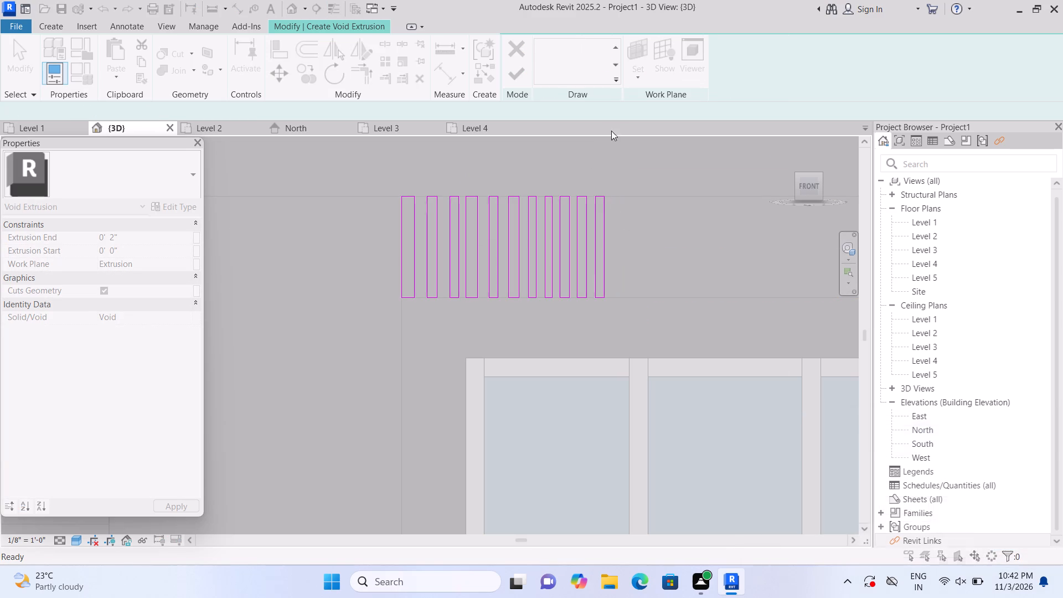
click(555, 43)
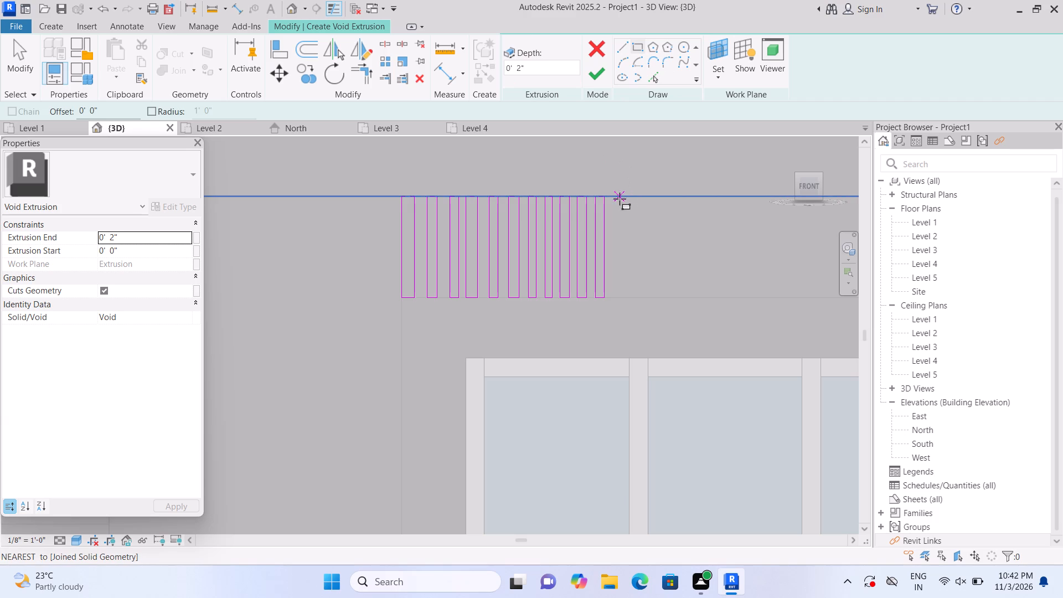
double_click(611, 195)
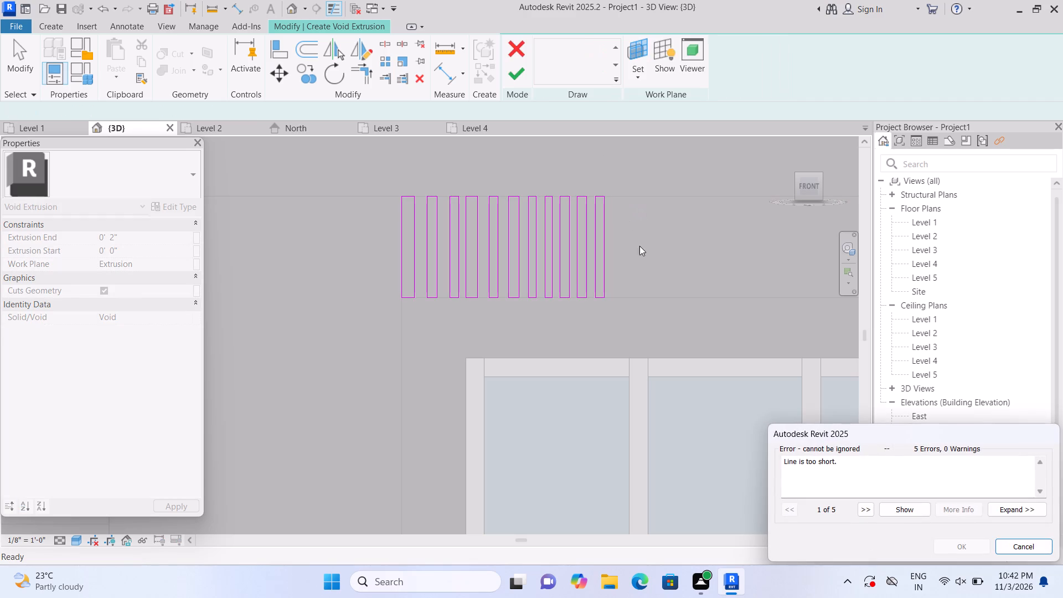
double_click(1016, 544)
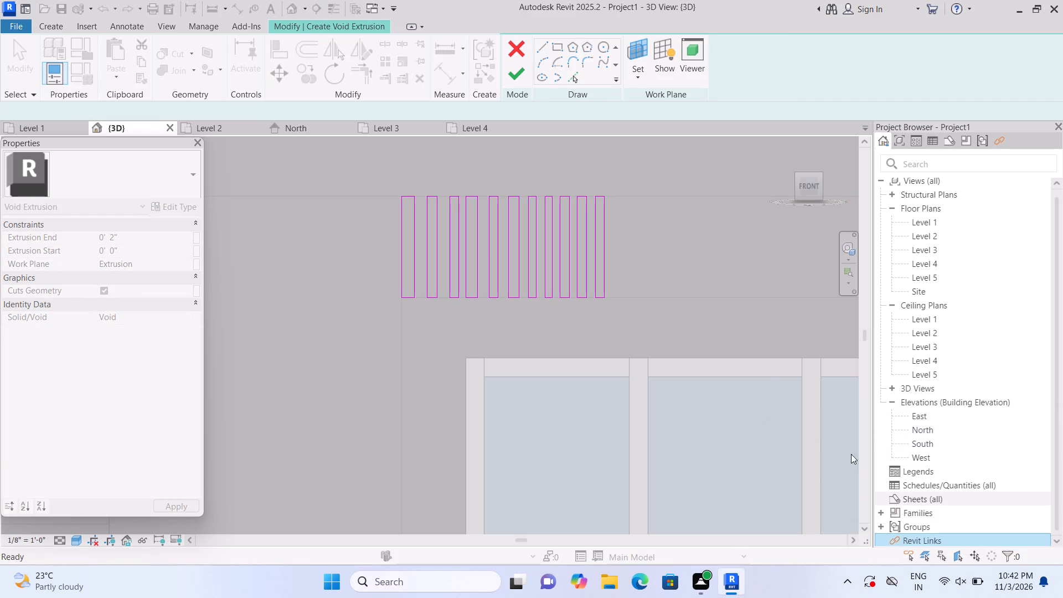
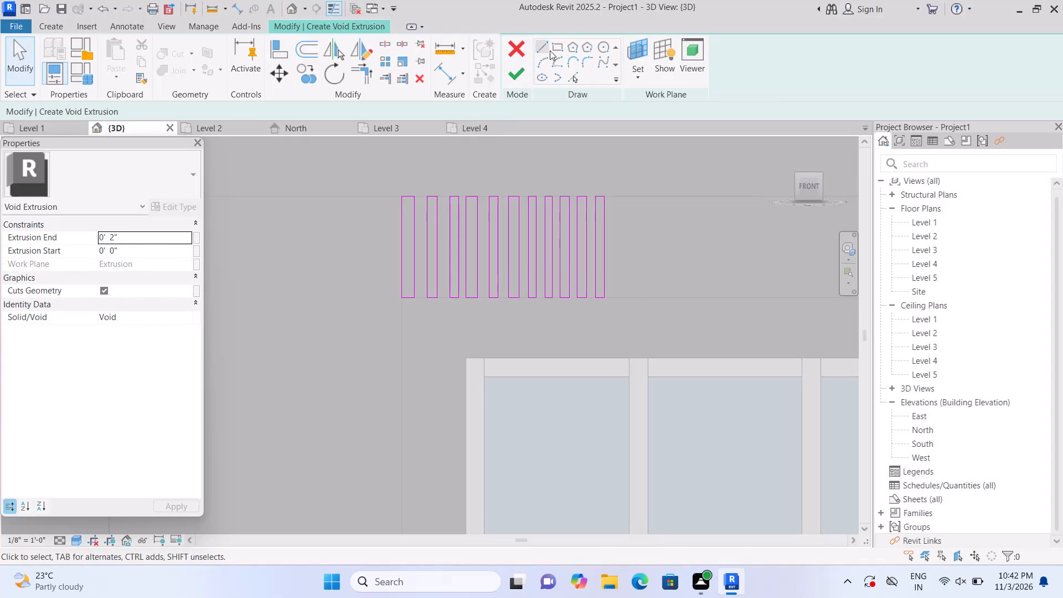
Sketch a twelfth, thirteenth and fourteenth narrow rectangle about 1'-1 11/16" tall, continuing the row along the band with small gaps.
click(553, 49)
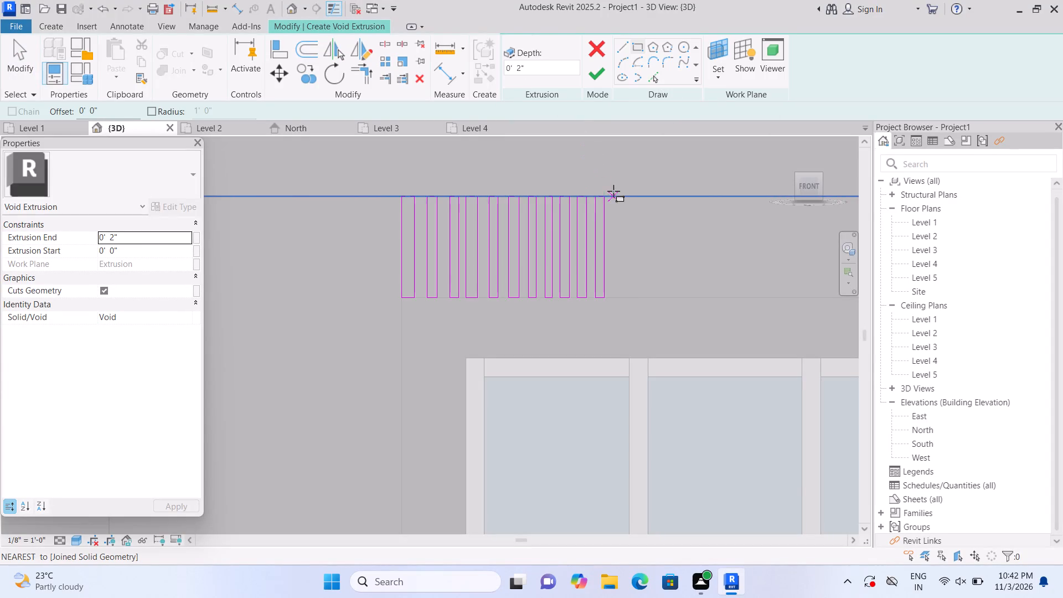
click(612, 199)
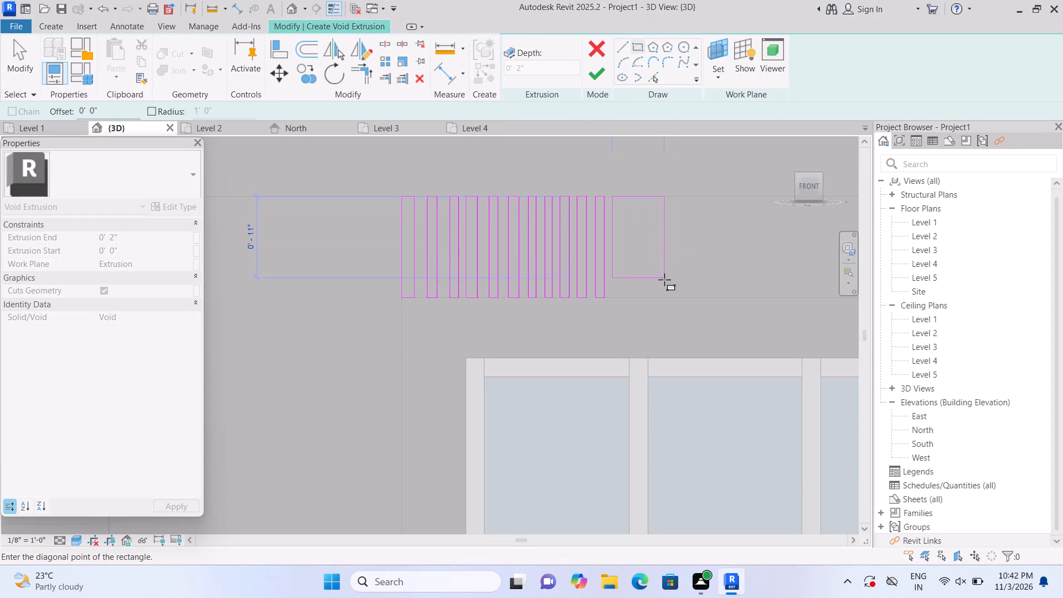
click(621, 295)
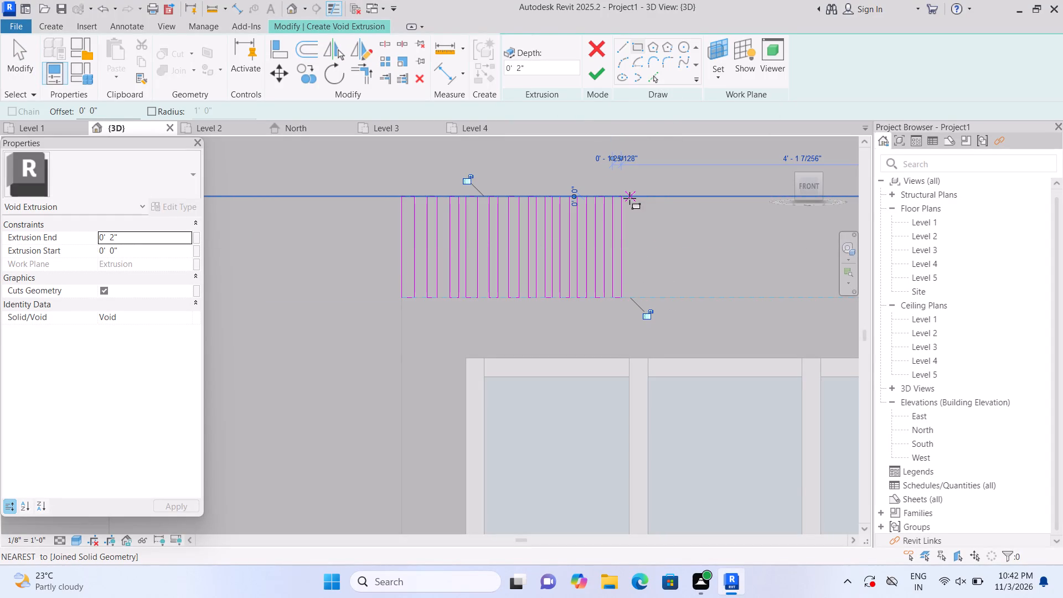
click(629, 198)
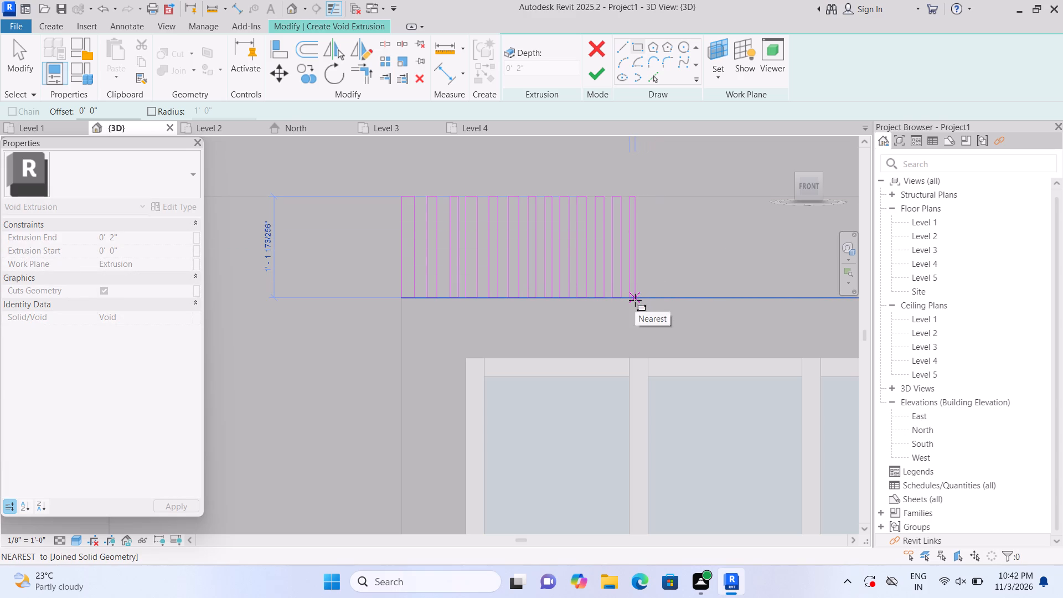
click(637, 300)
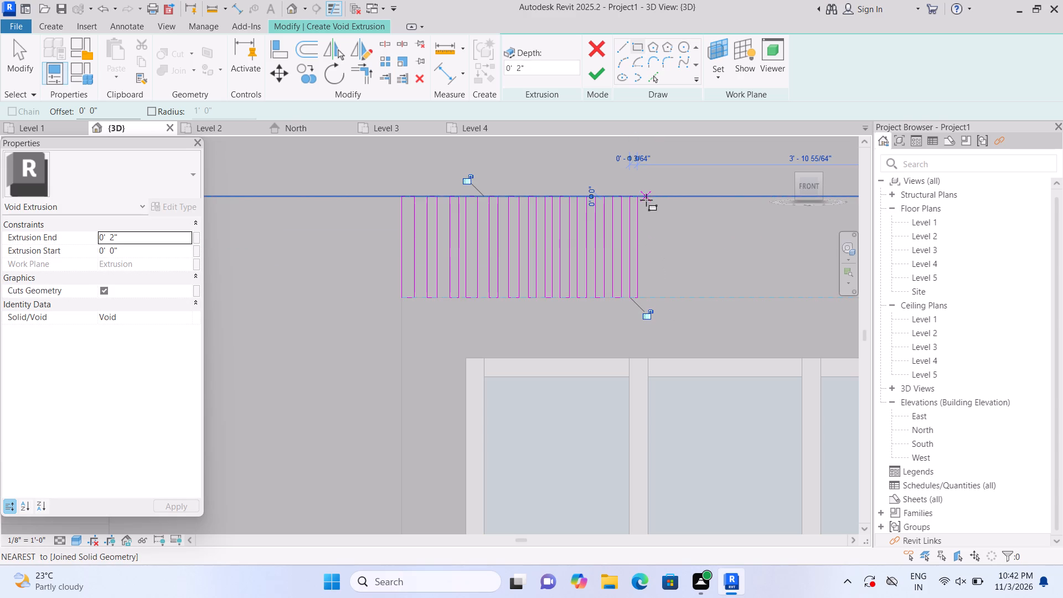
click(645, 198)
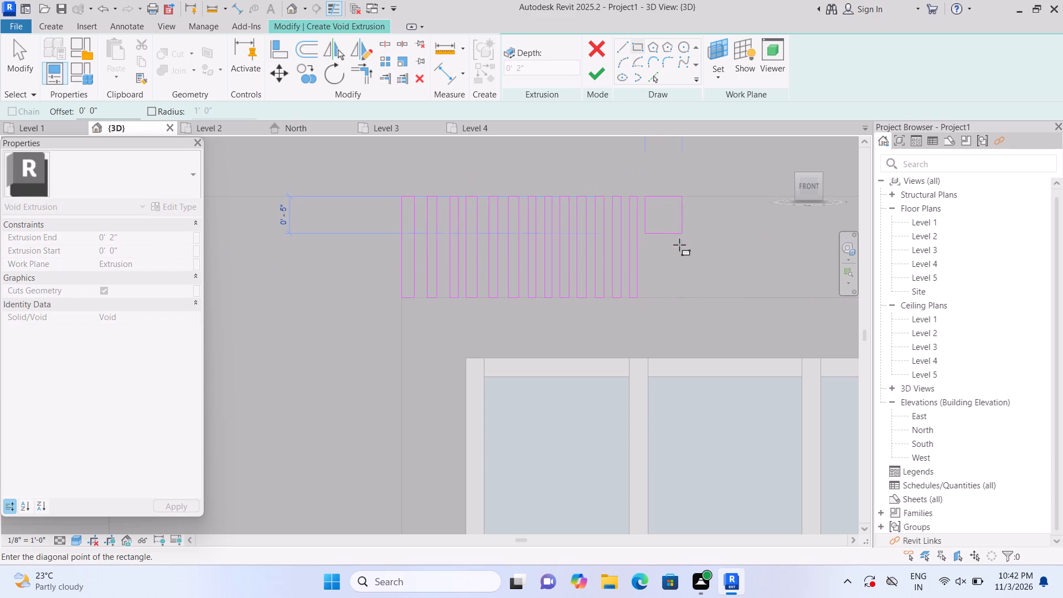
click(653, 298)
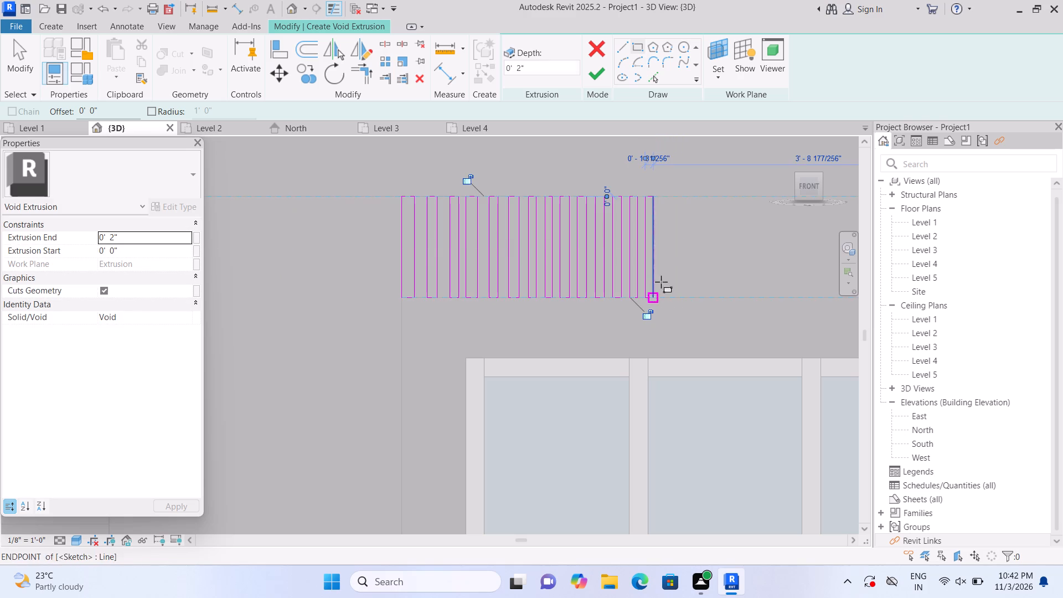
double_click(662, 198)
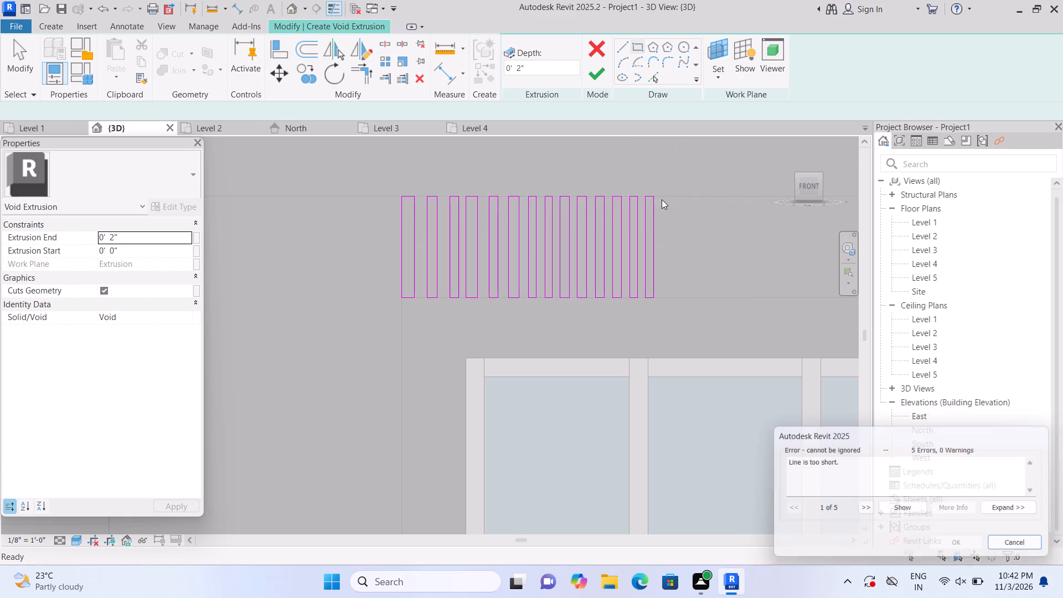
click(1015, 545)
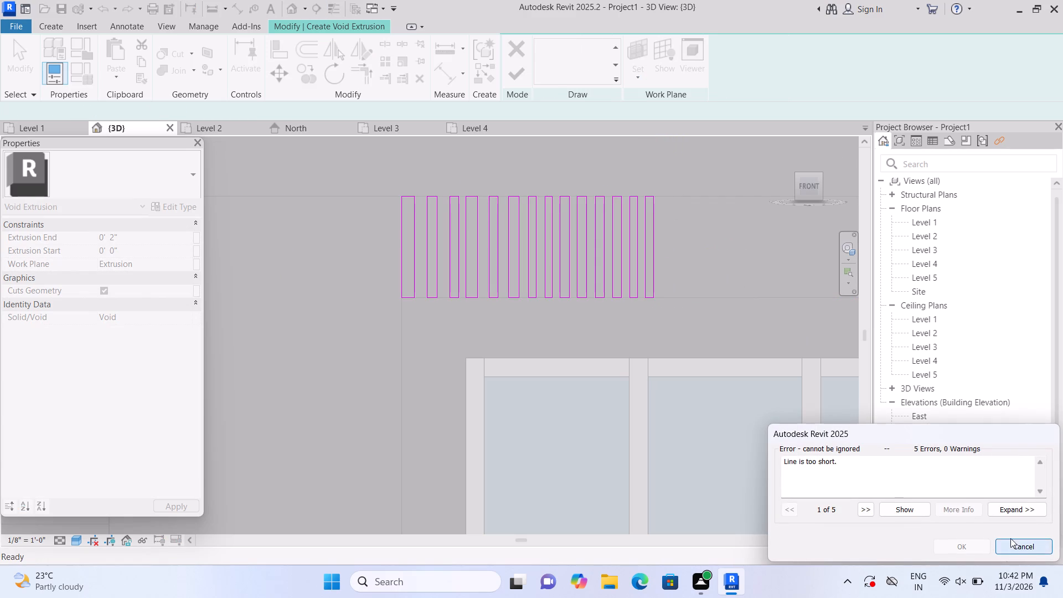
Sketch a fifteenth and a sixteenth narrow rectangle about 1'-1 11/16" tall in the band, just right of the fourteenth.
double_click(559, 47)
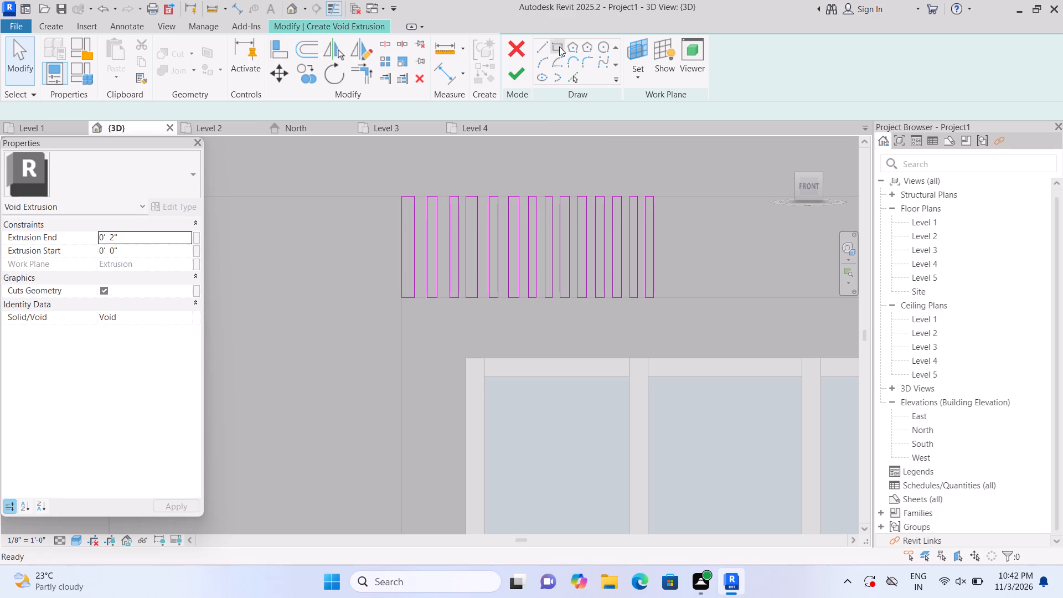
click(661, 199)
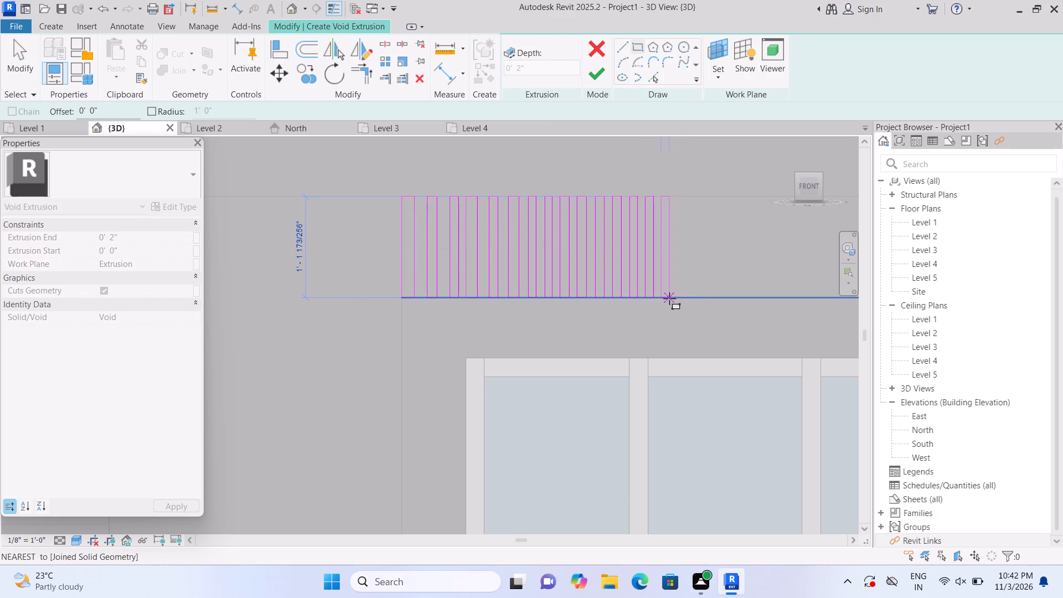
click(669, 298)
click(677, 201)
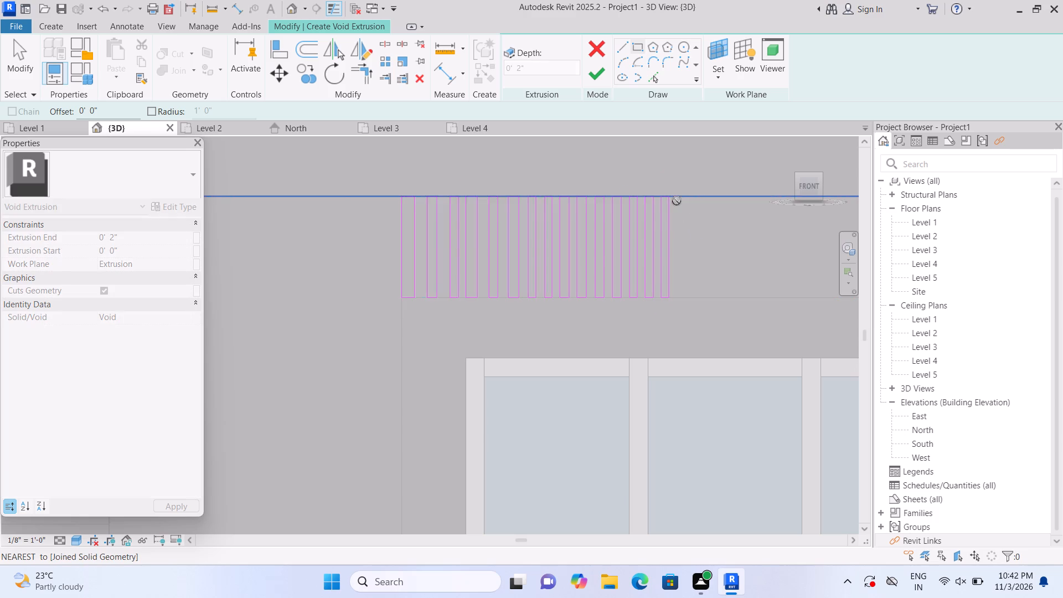
click(684, 296)
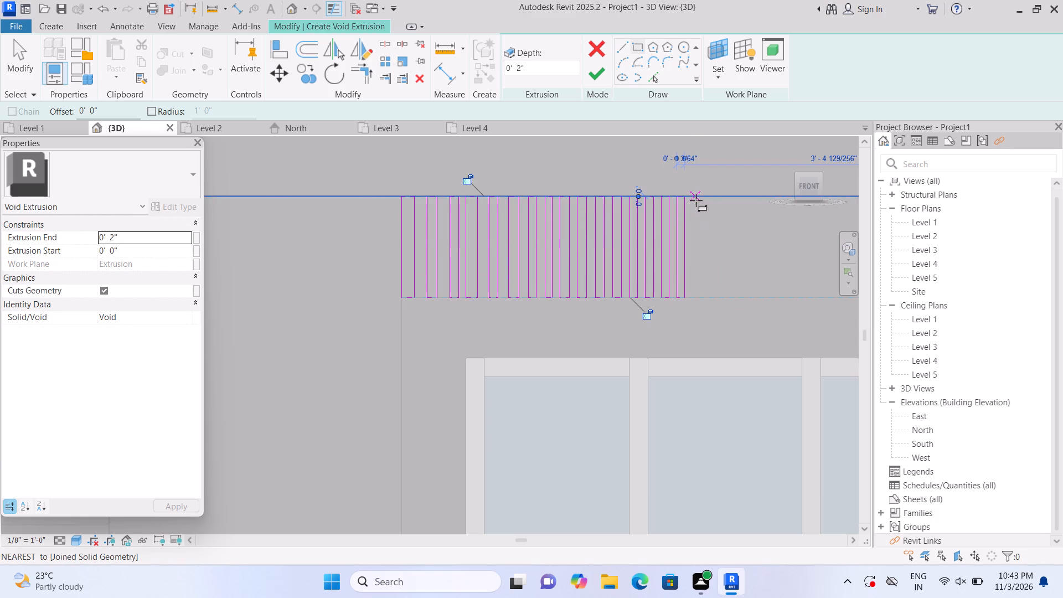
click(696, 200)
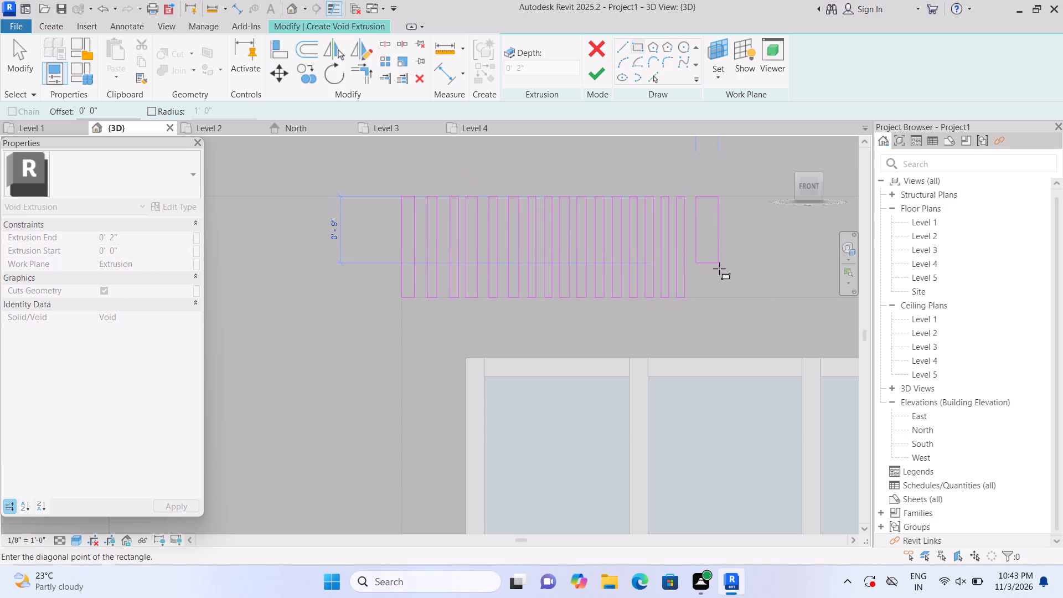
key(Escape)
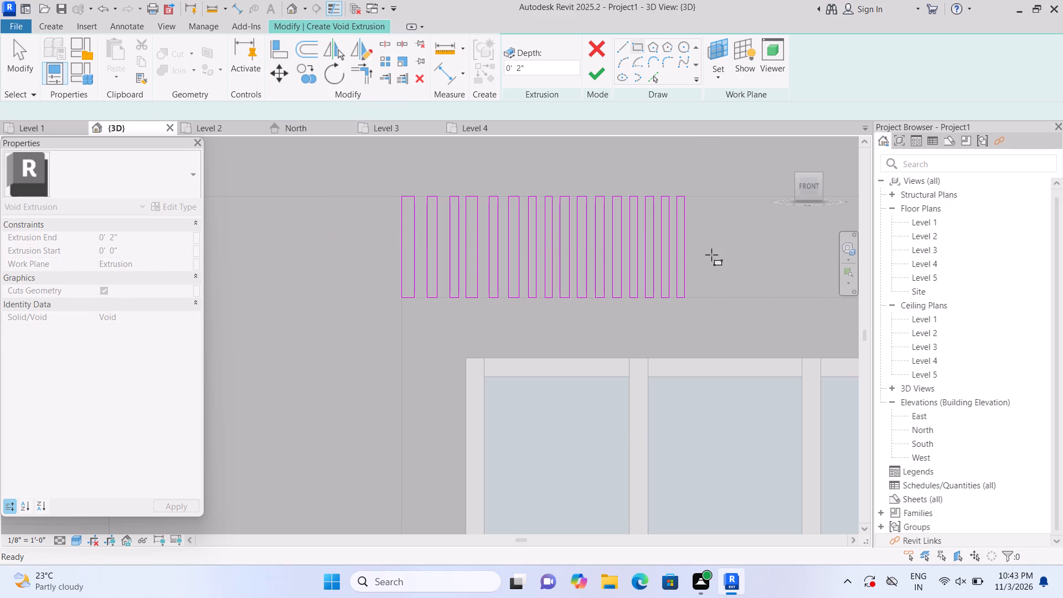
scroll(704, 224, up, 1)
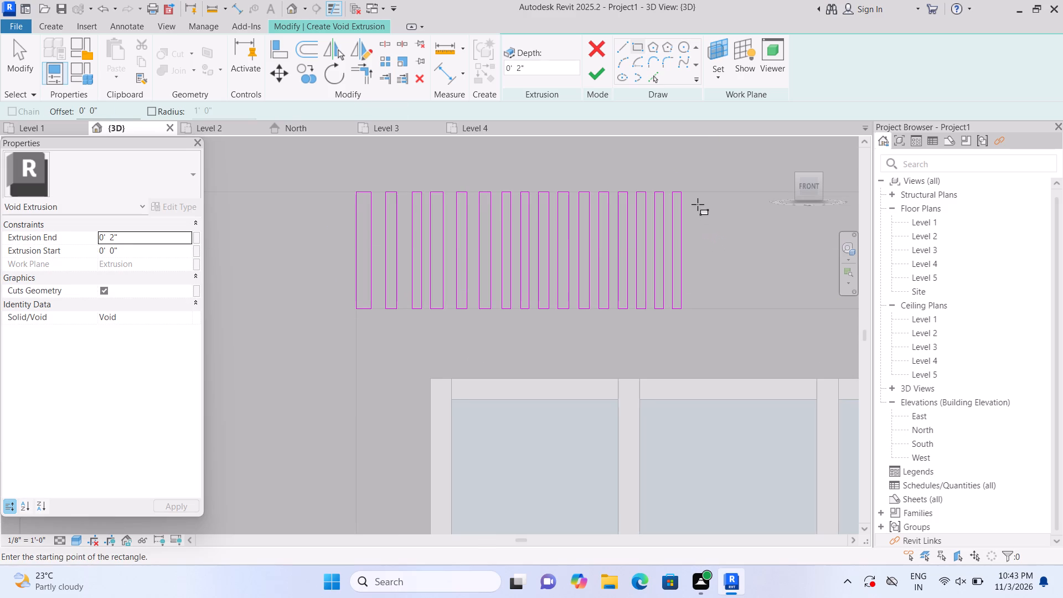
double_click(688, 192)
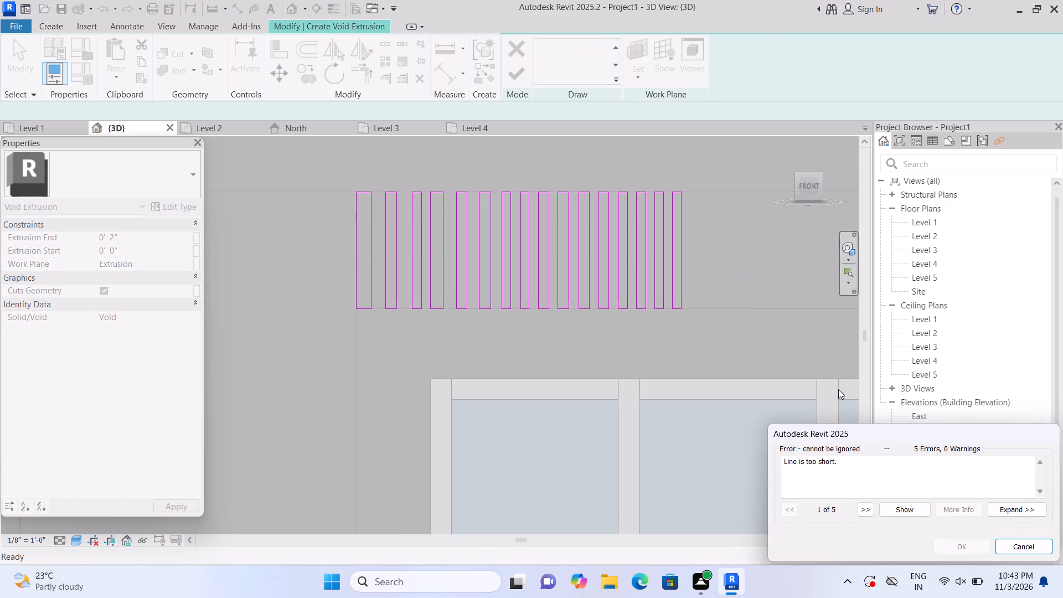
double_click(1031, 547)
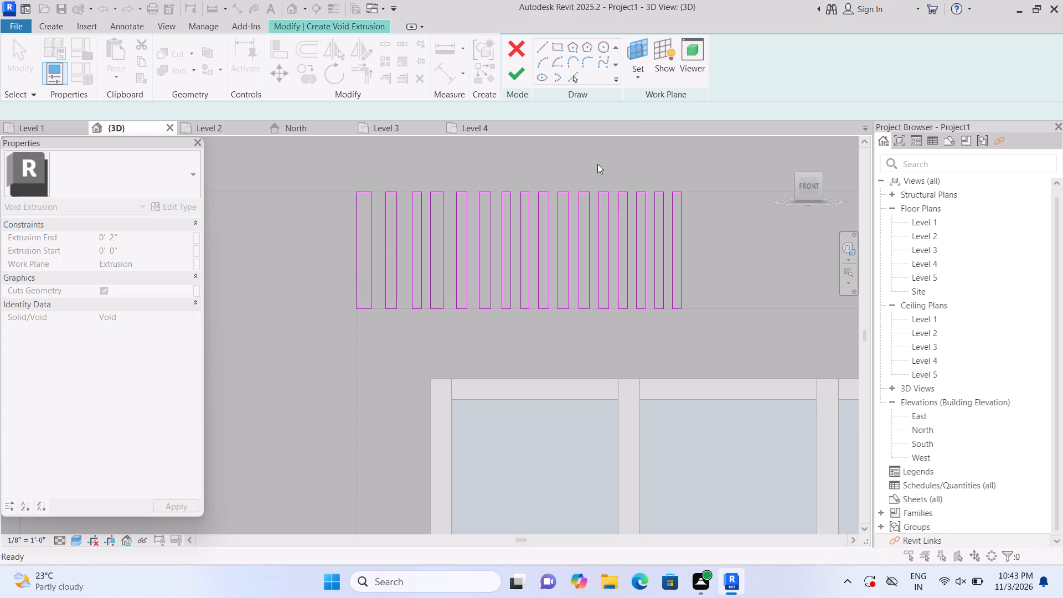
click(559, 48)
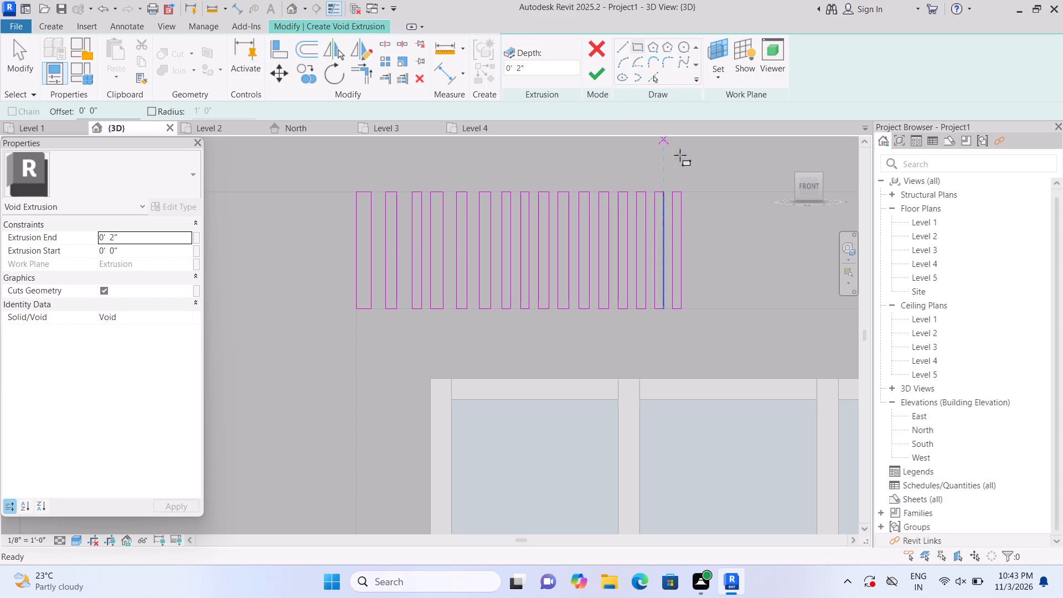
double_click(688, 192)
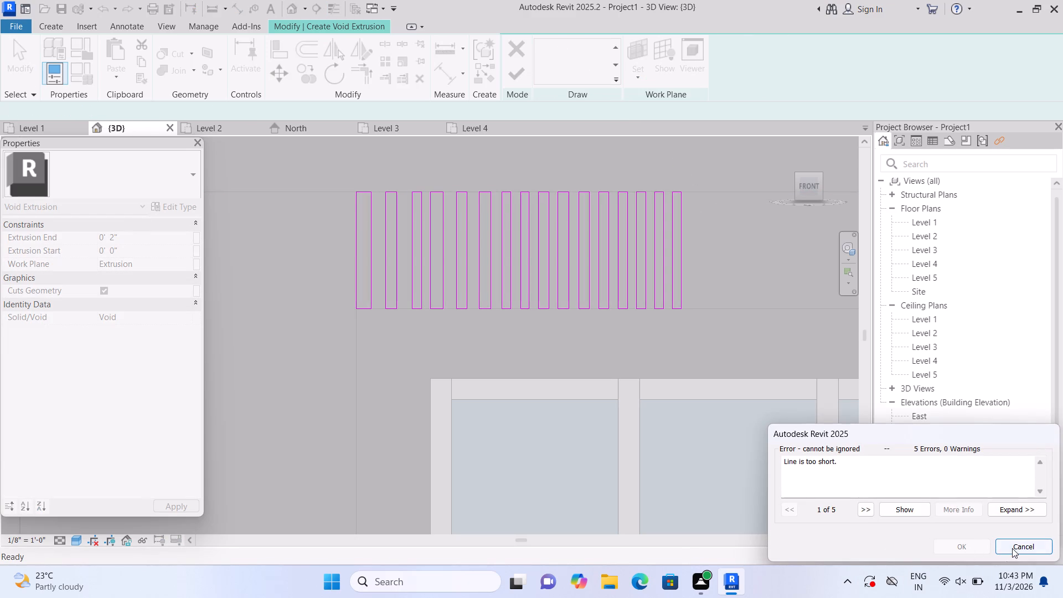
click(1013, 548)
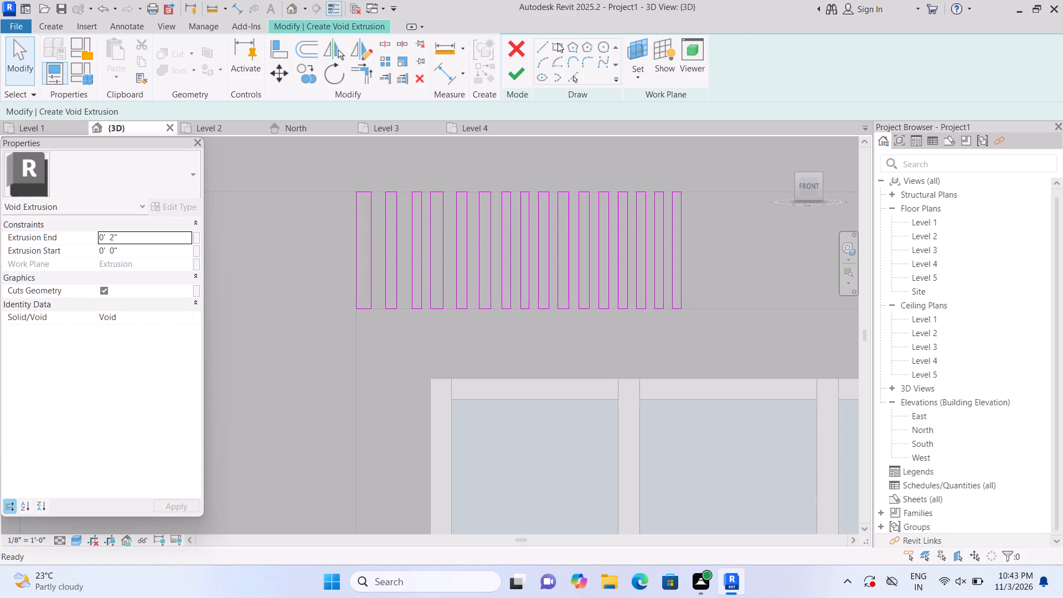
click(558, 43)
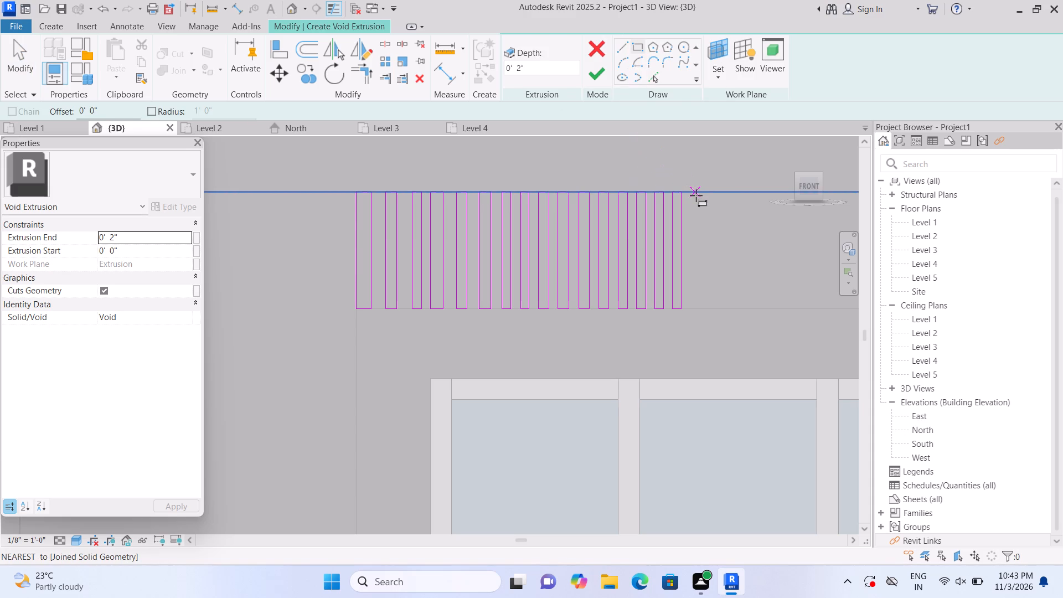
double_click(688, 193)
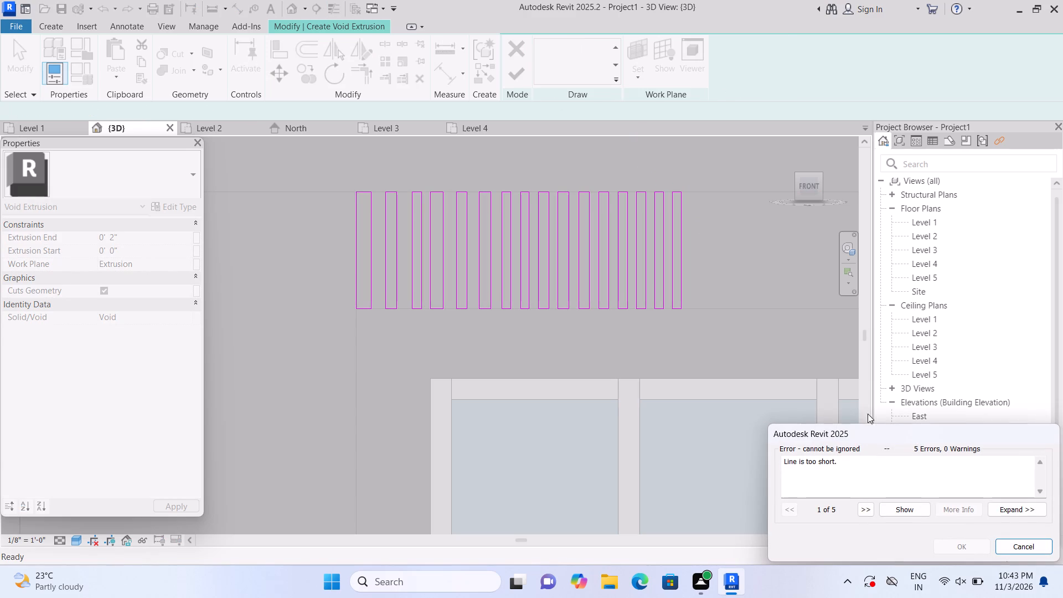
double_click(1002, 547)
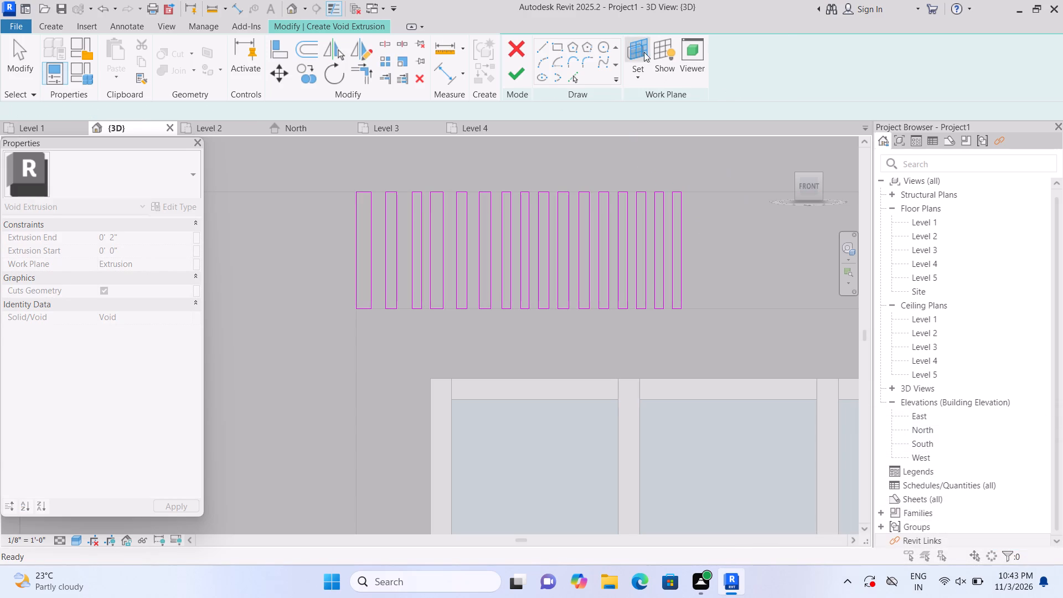
Sketch a seventeenth narrow rectangle from the band's top edge, a small gap right of the sixteenth one.
click(561, 47)
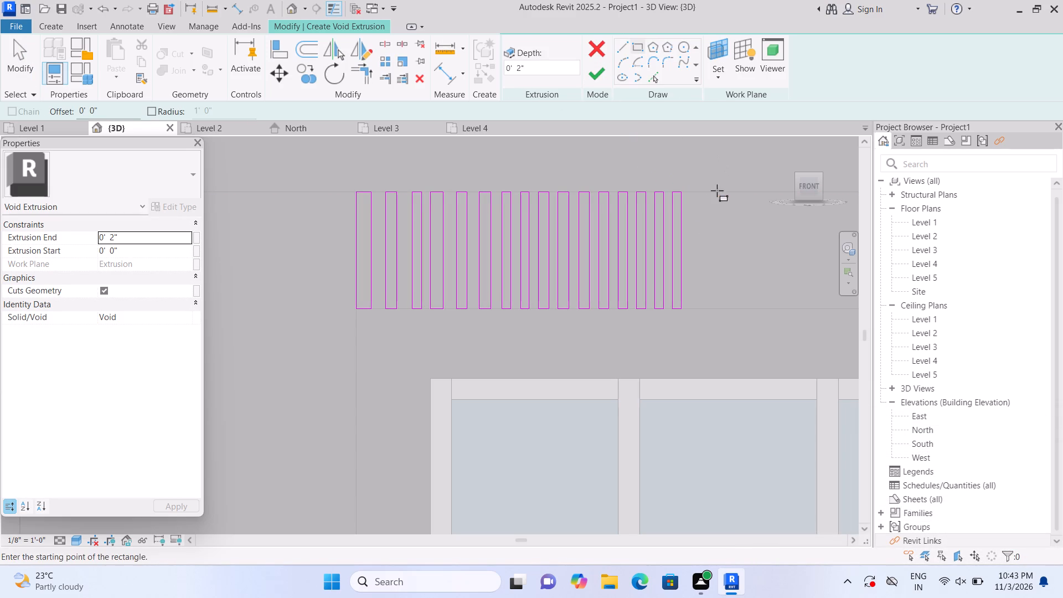
click(688, 193)
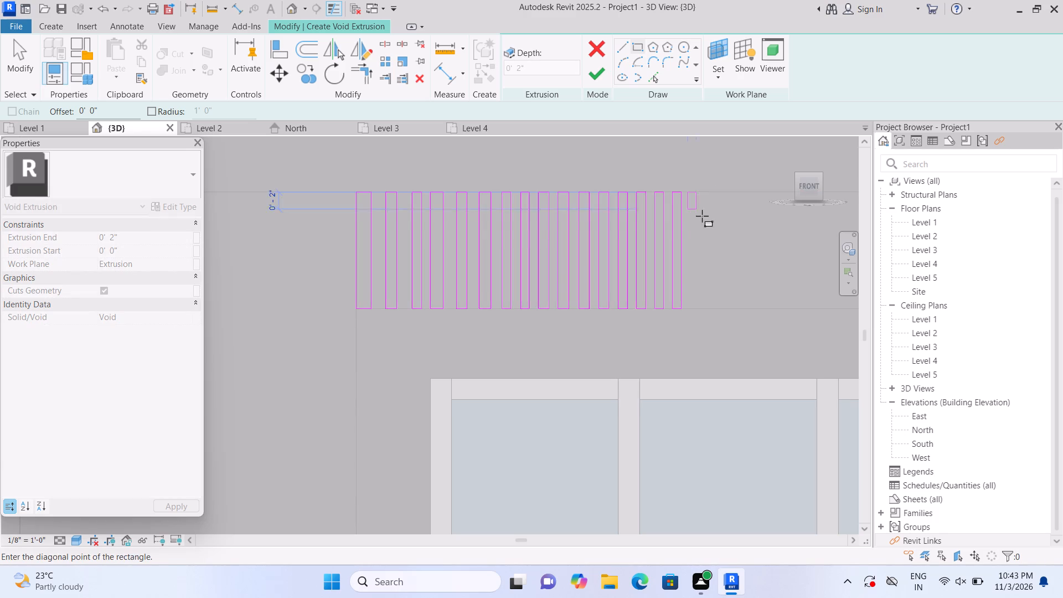
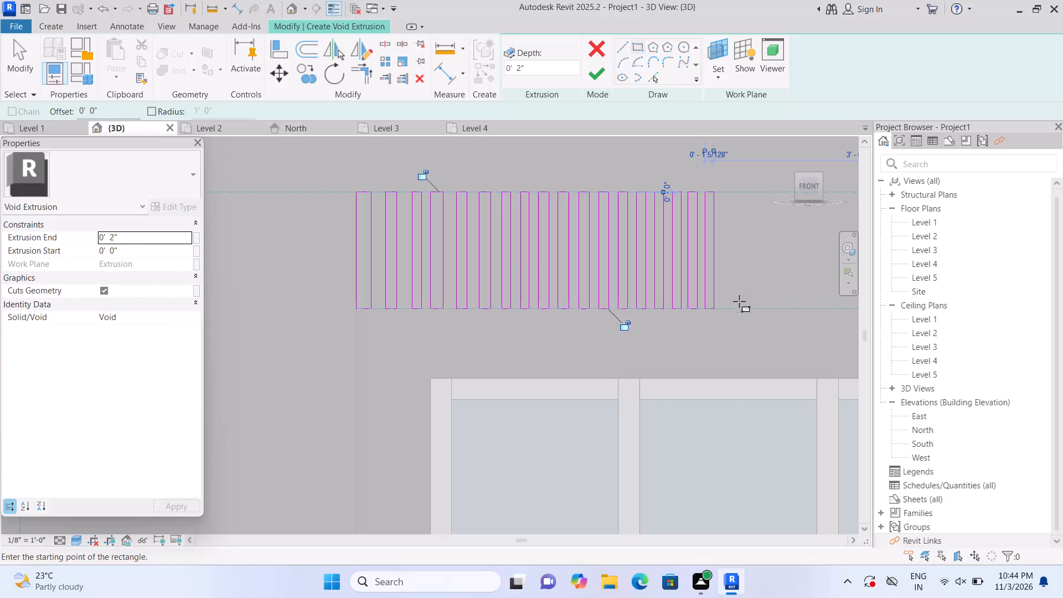
Sketch another narrow rectangle about 1 1/8" wide and 1'-1 11/16" tall, a small gap right of the last slot.
middle_drag(731, 319, 642, 316)
scroll(659, 335, down, 4)
middle_drag(675, 337, 626, 336)
middle_drag(631, 298, 619, 298)
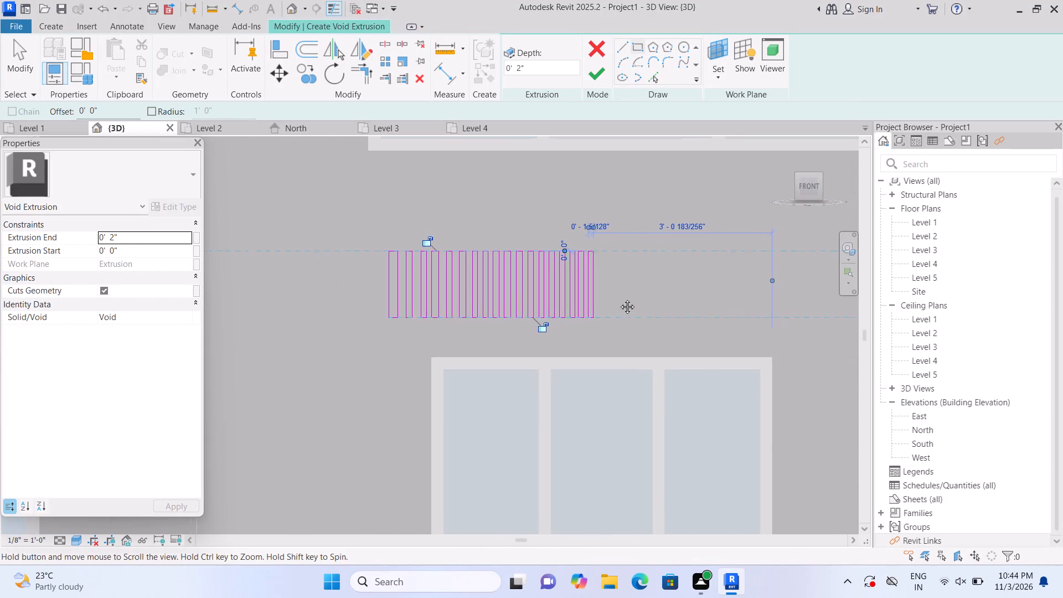
middle_drag(619, 298, 586, 302)
scroll(564, 294, down, 6)
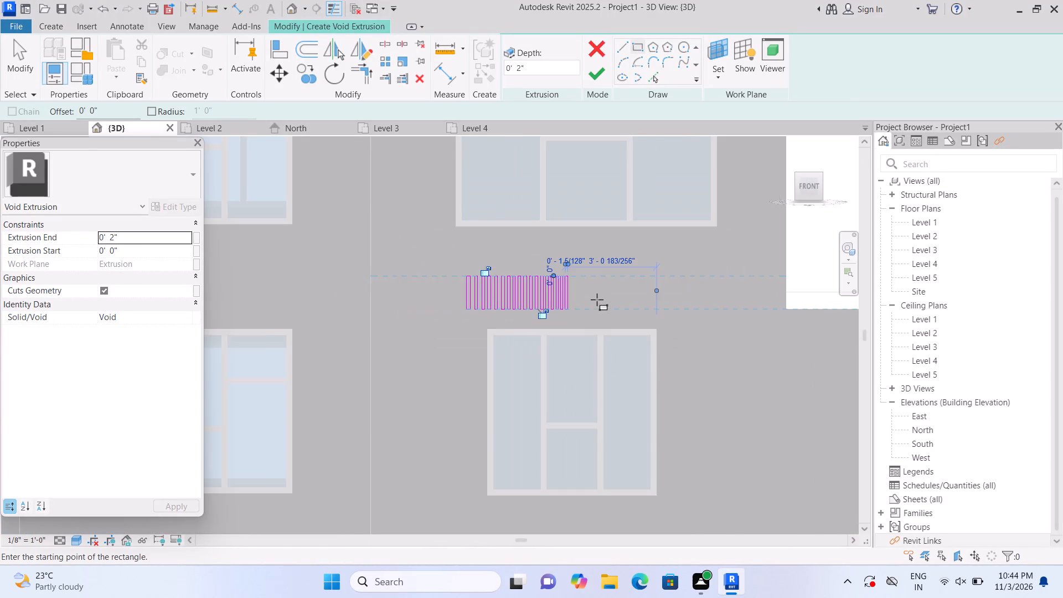
scroll(597, 300, up, 7)
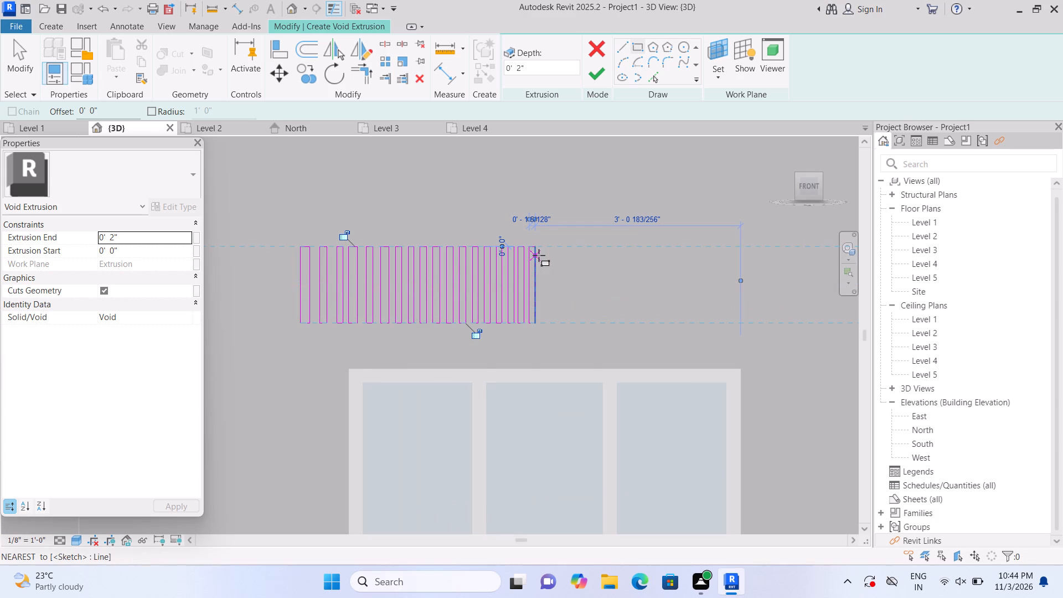
scroll(550, 255, up, 3)
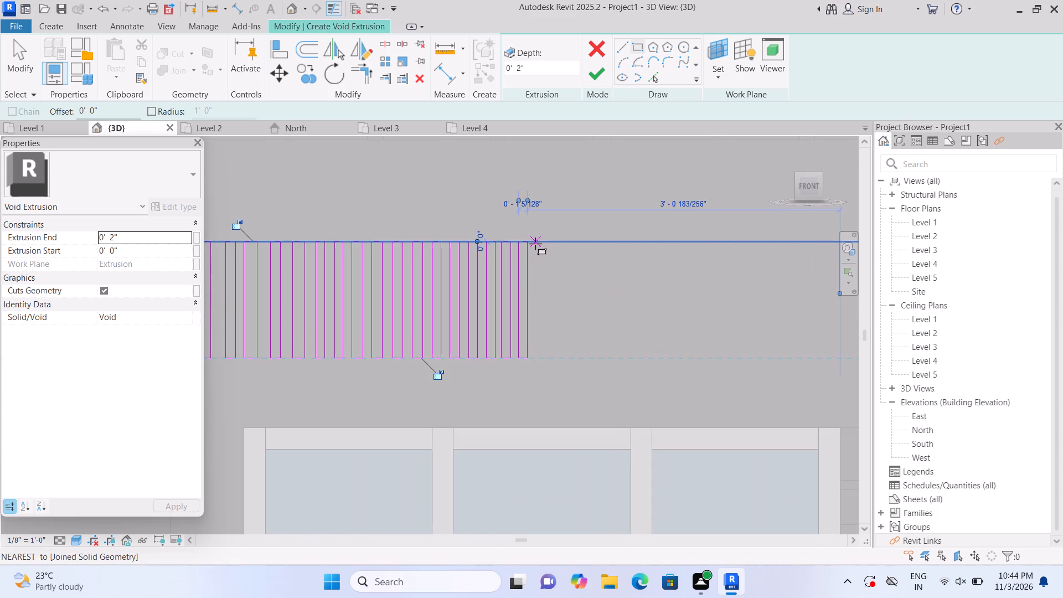
click(535, 244)
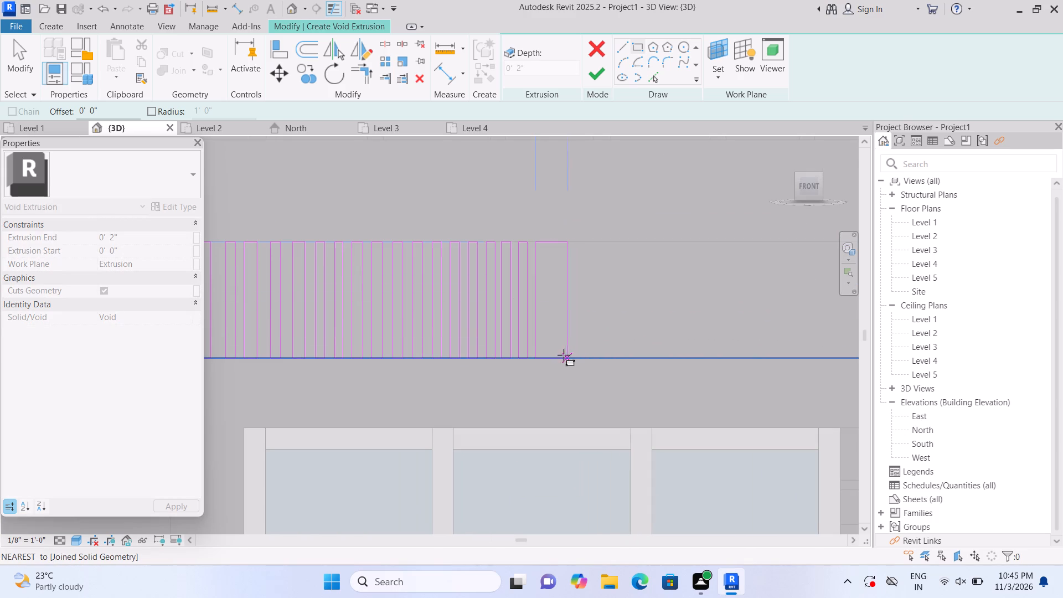
click(545, 354)
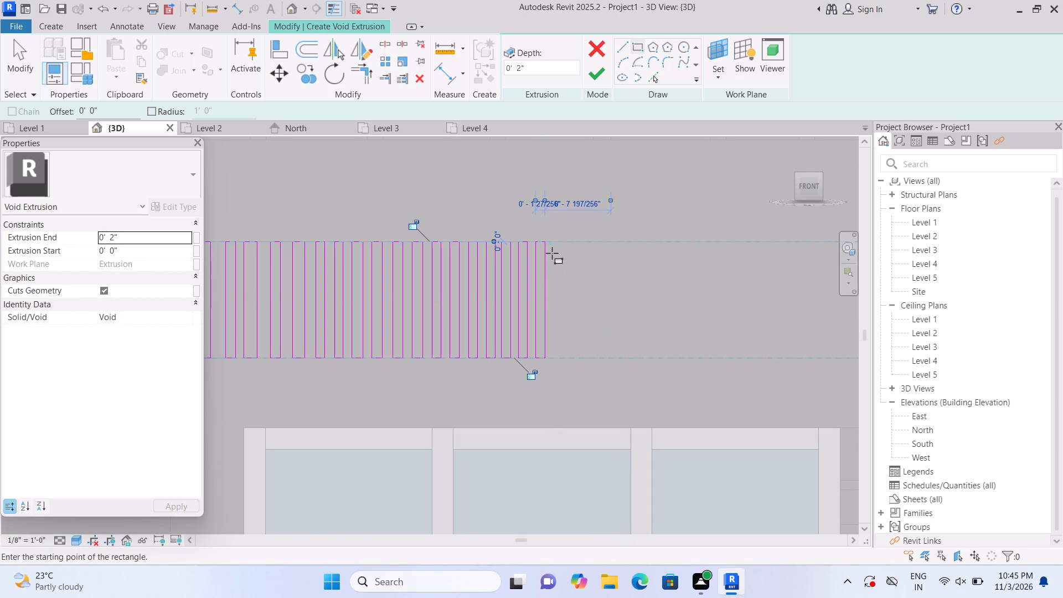
double_click(551, 245)
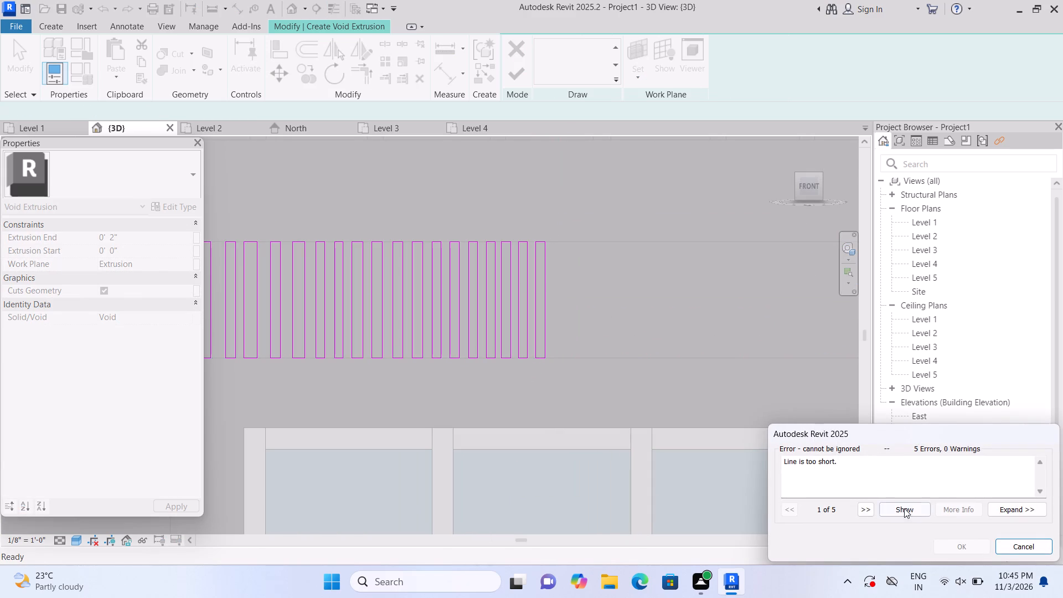
click(1010, 544)
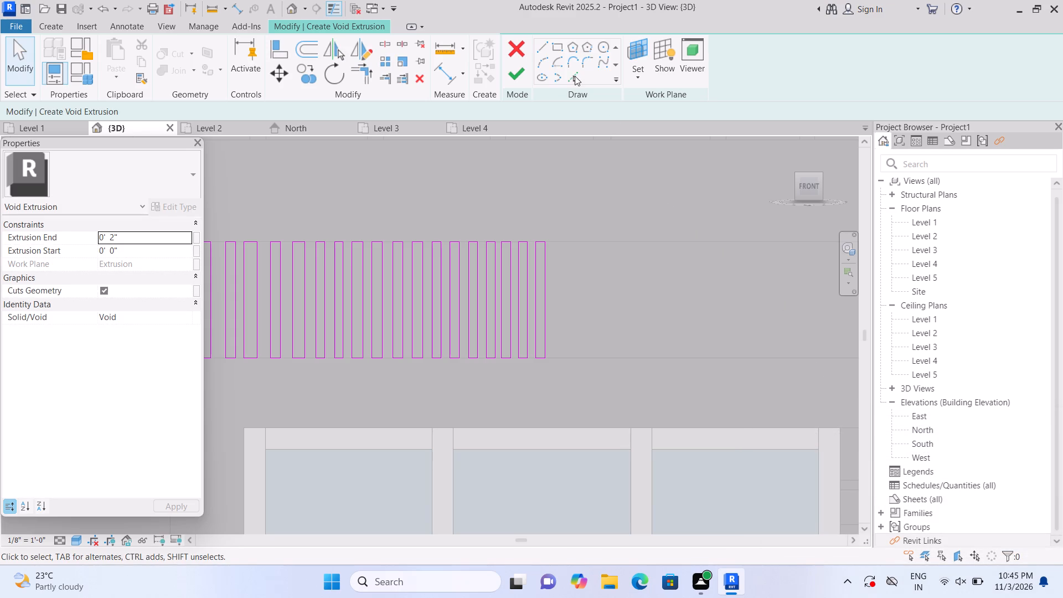
Sketch four more narrow rectangles between the band's top and bottom edges, continuing the row rightward with small gaps.
click(553, 44)
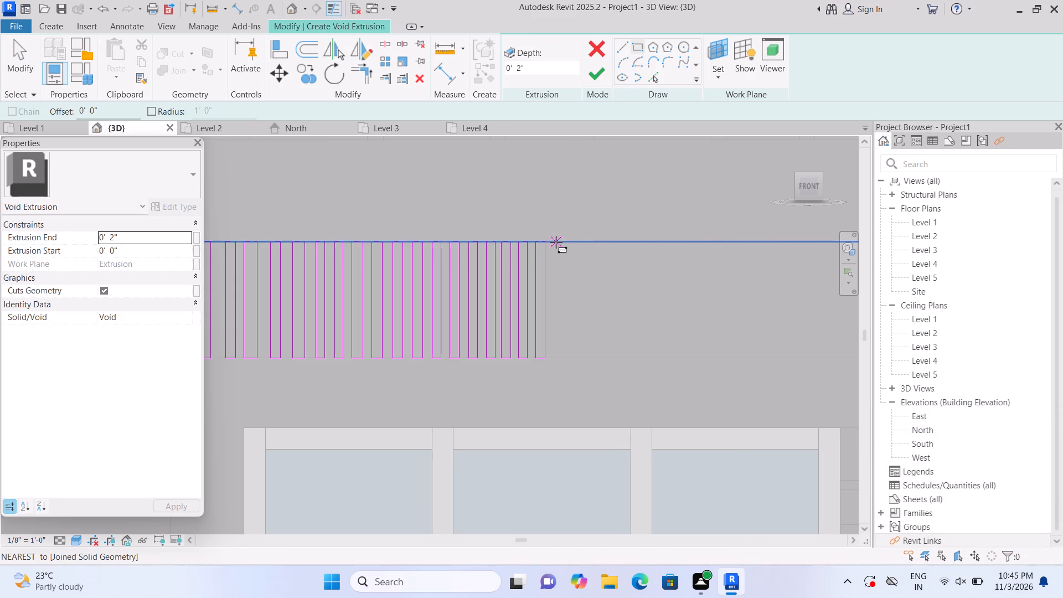
click(551, 242)
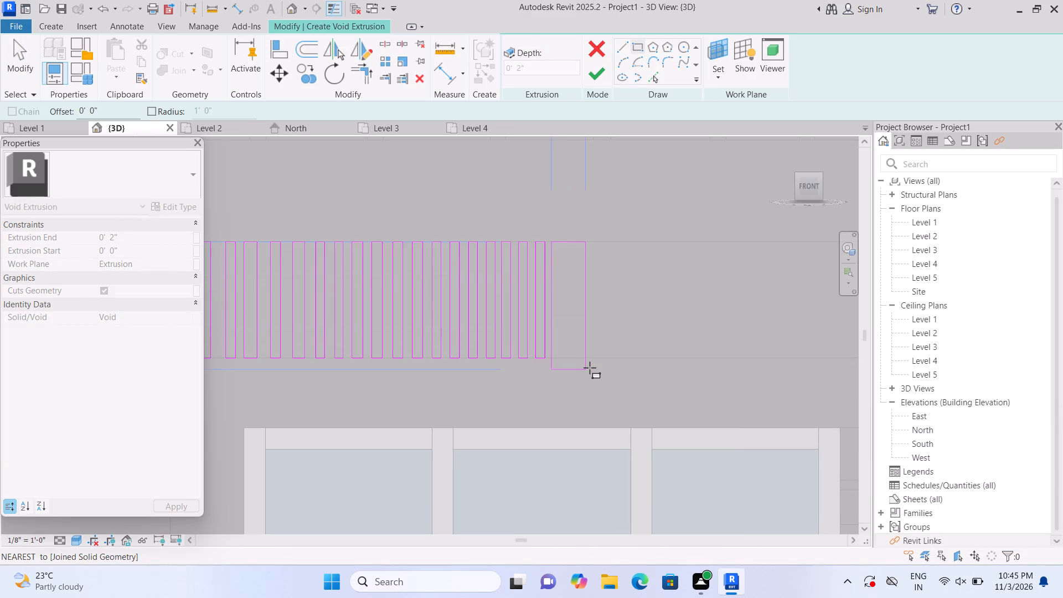
click(560, 354)
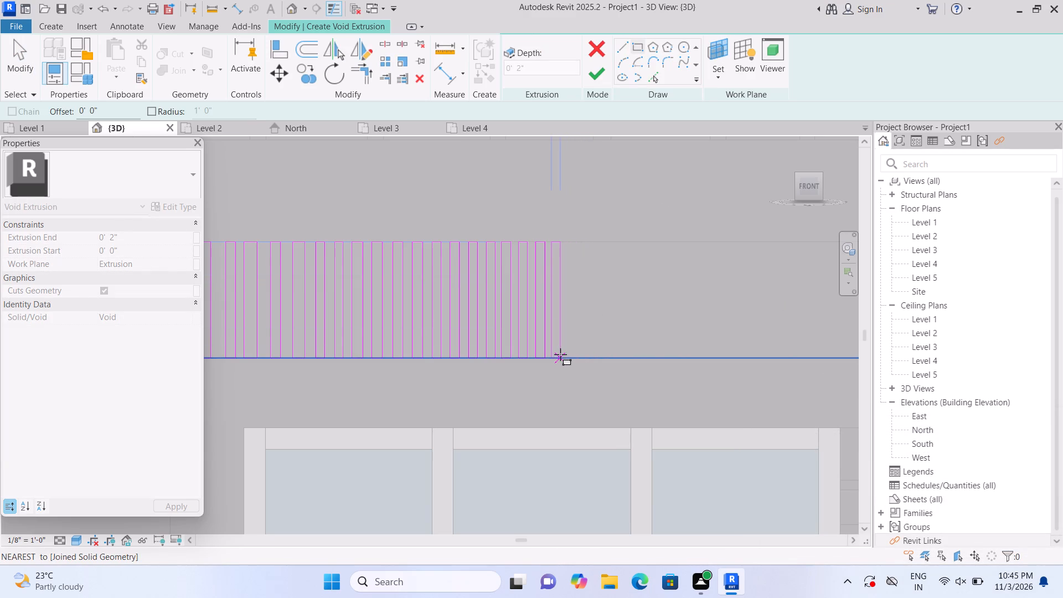
click(568, 244)
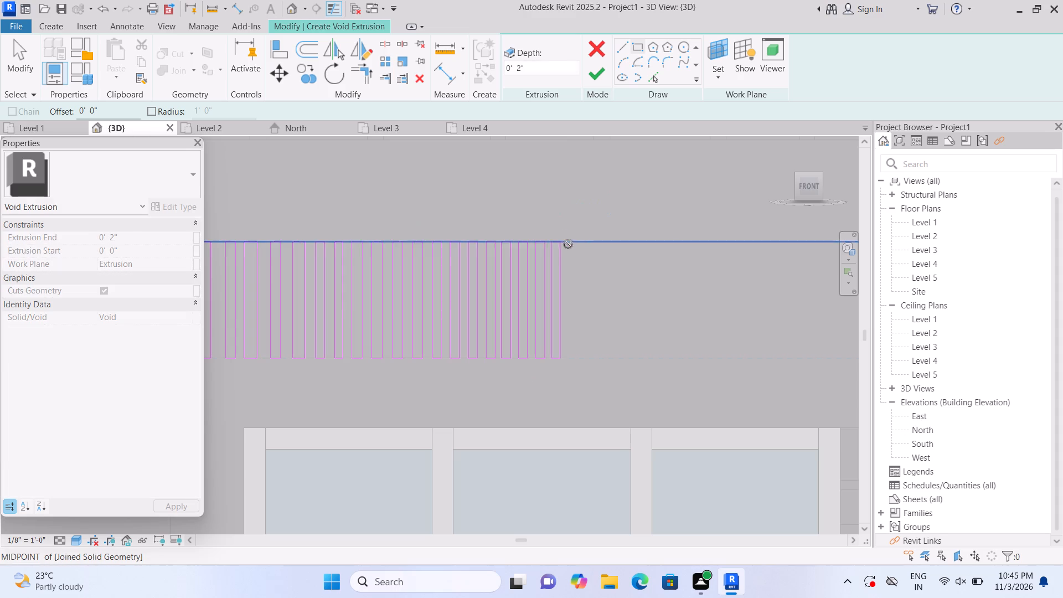
click(574, 353)
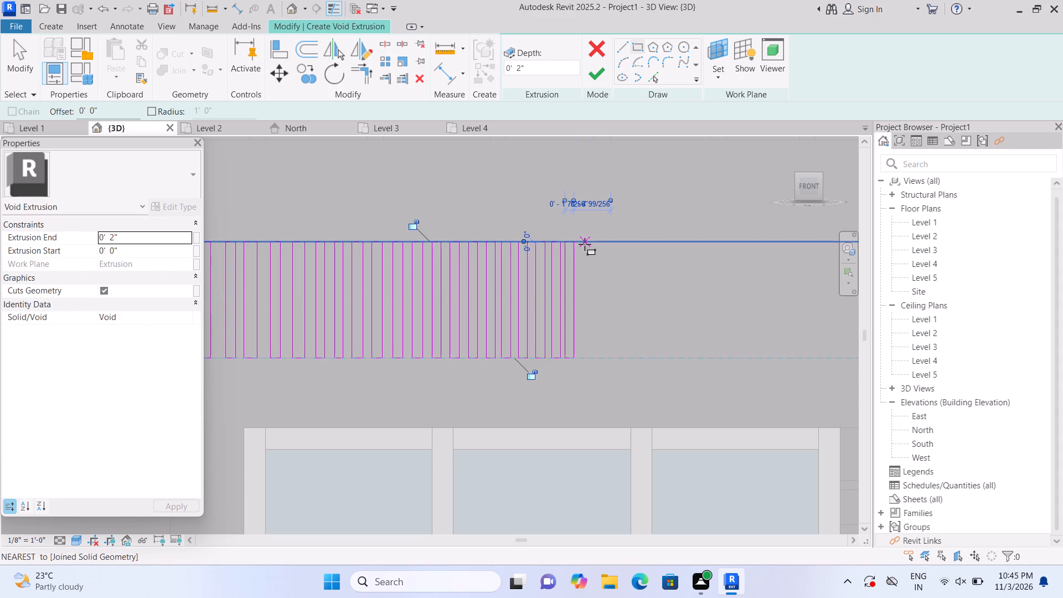
click(581, 243)
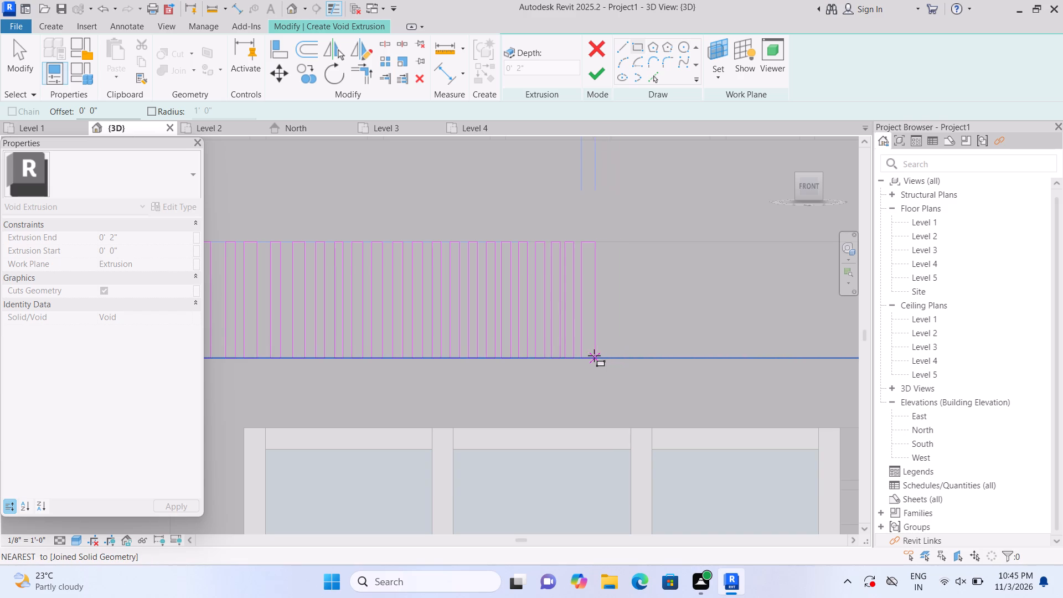
click(589, 356)
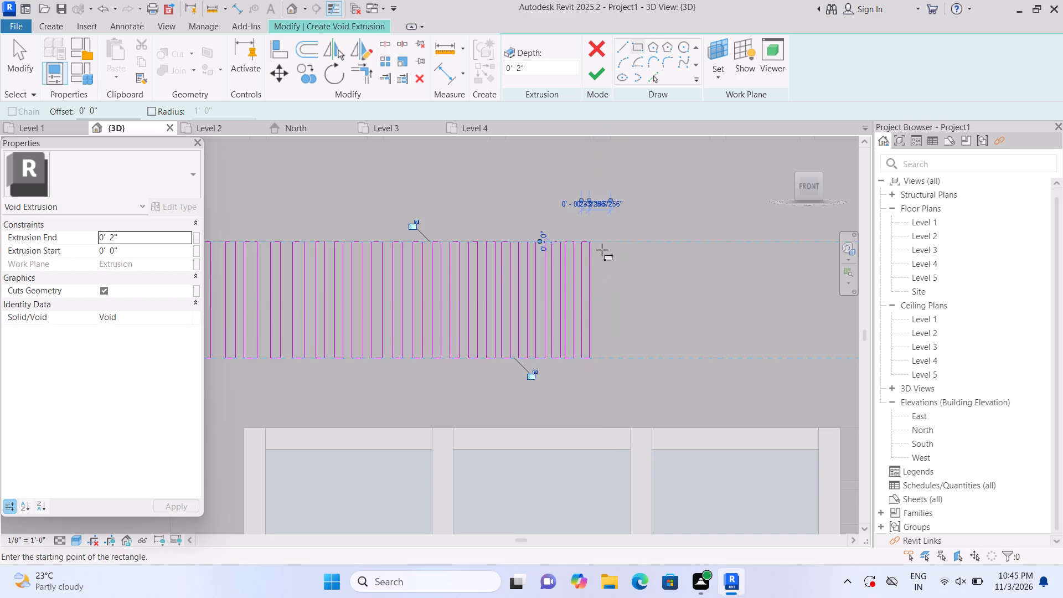
click(596, 242)
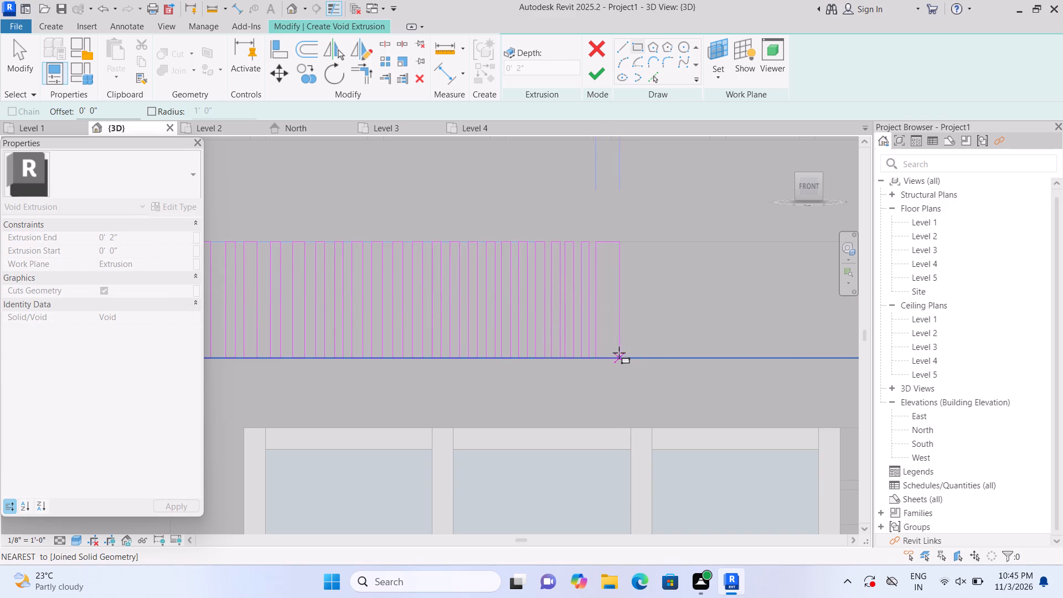
click(605, 354)
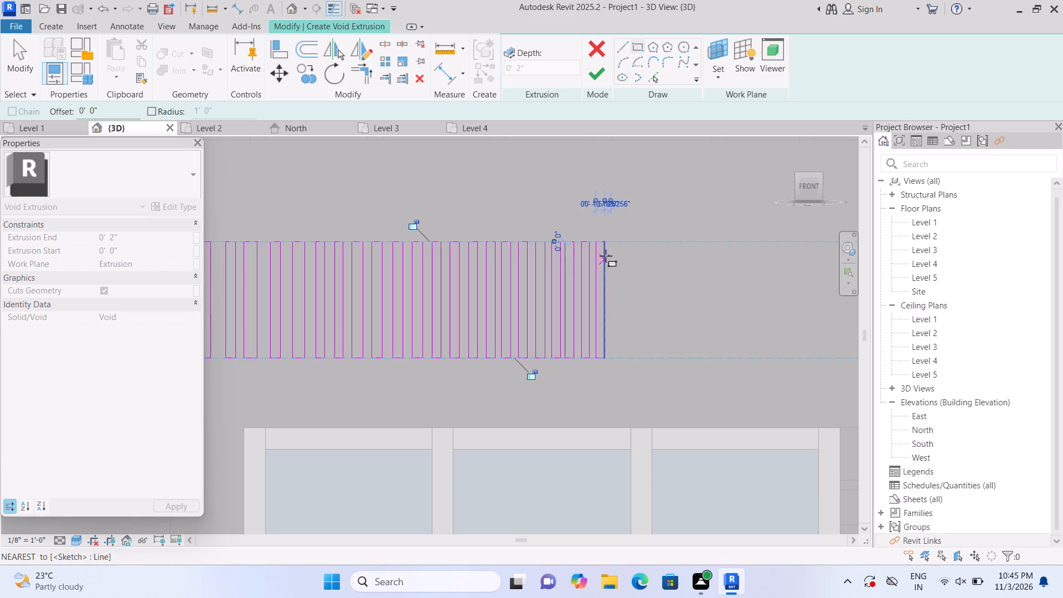
Sketch two more narrow rectangles about 1'-1 11/16" tall at the right end of the slot row.
click(612, 246)
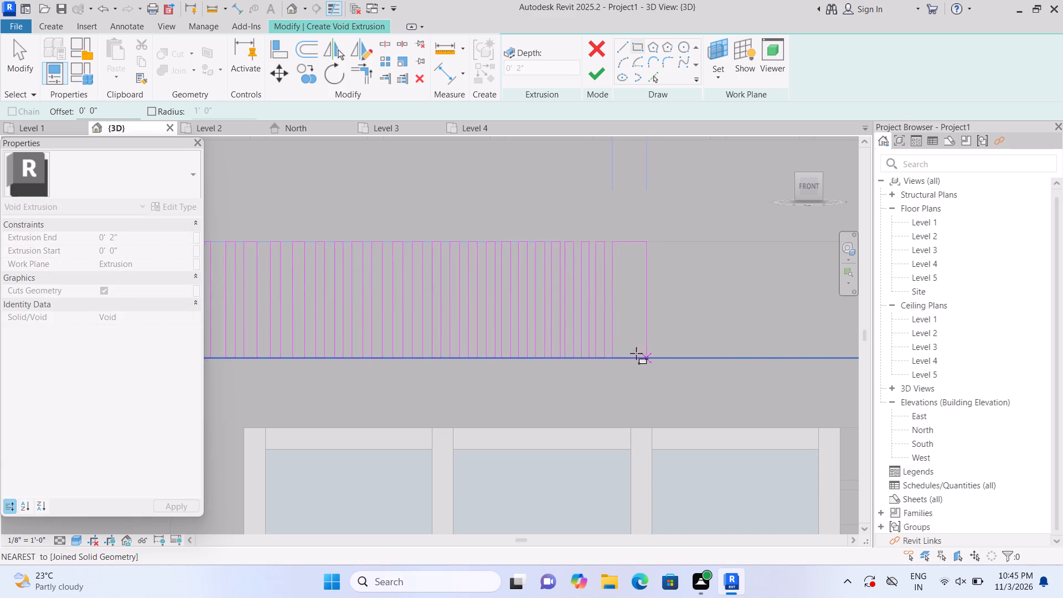
double_click(620, 357)
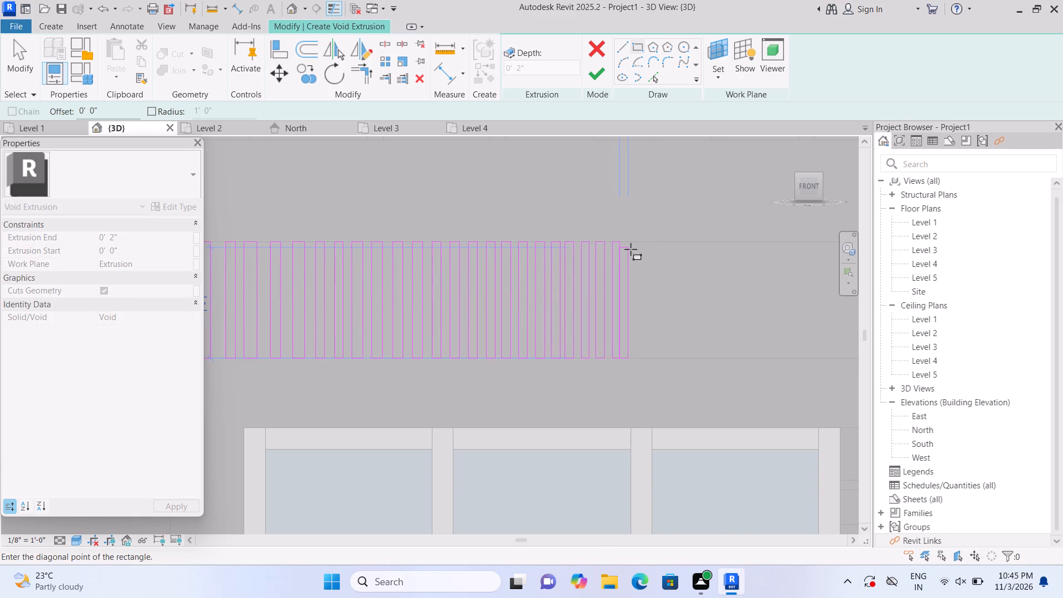
key(Escape)
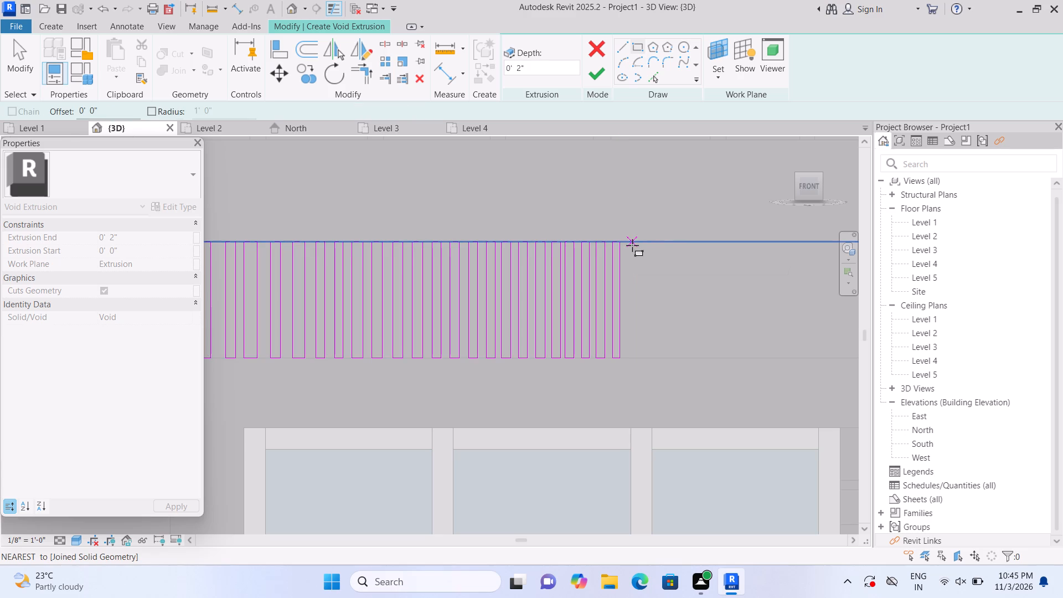
double_click(626, 246)
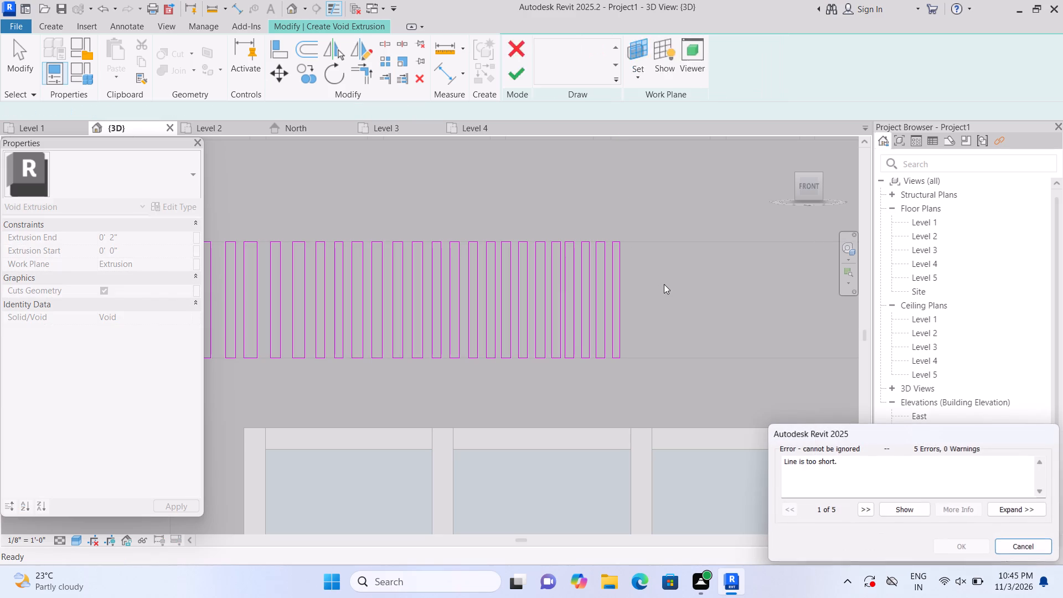
double_click(1029, 545)
click(563, 47)
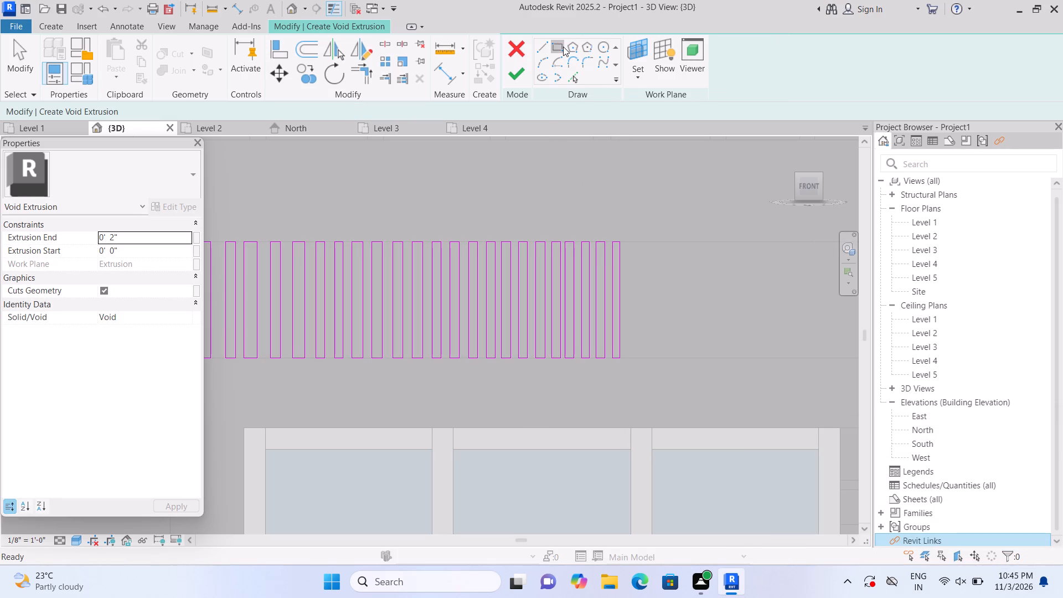
click(627, 242)
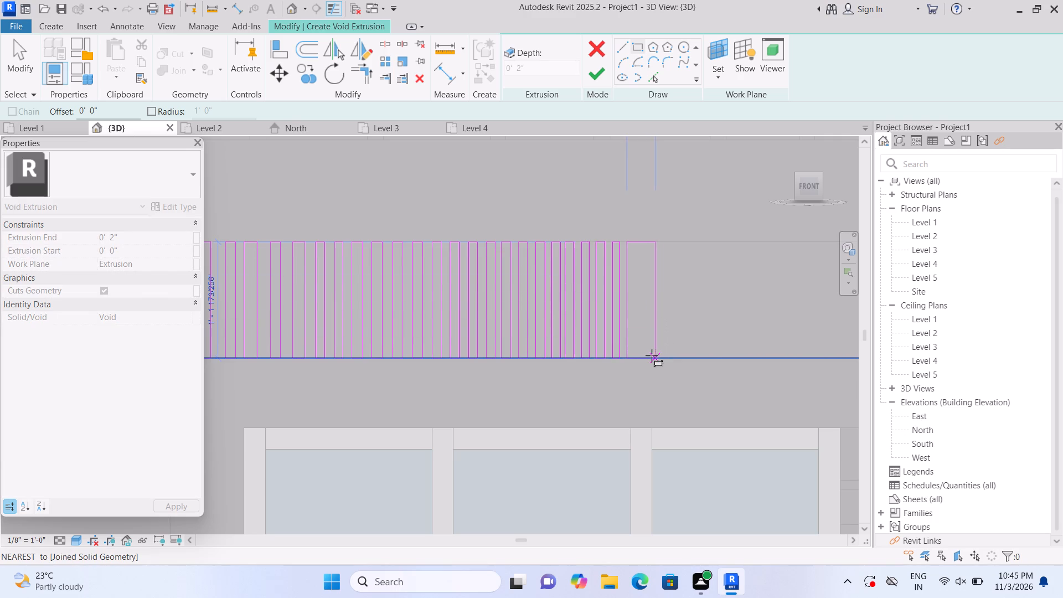
click(636, 357)
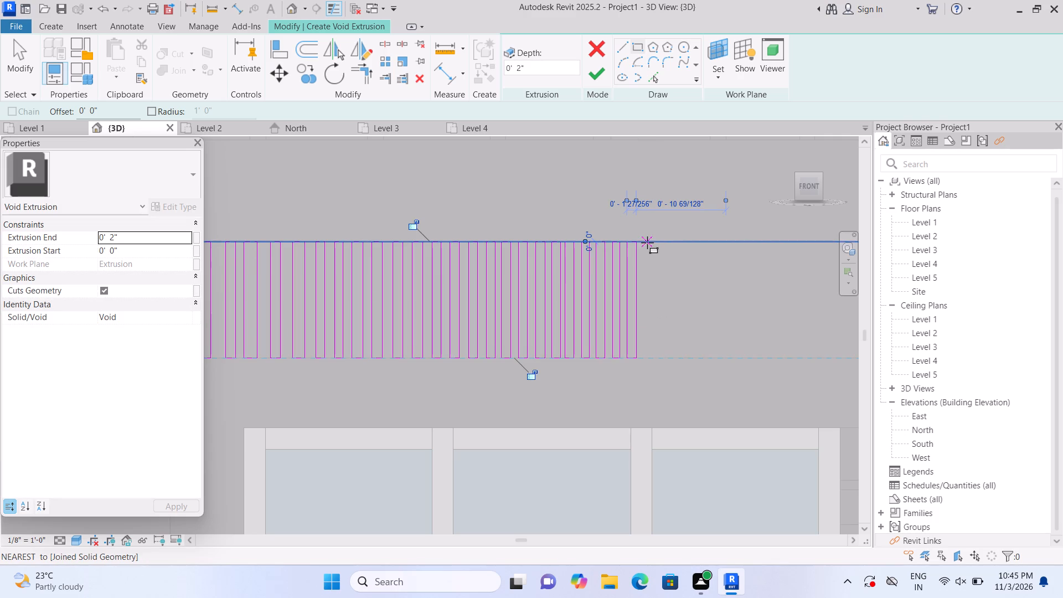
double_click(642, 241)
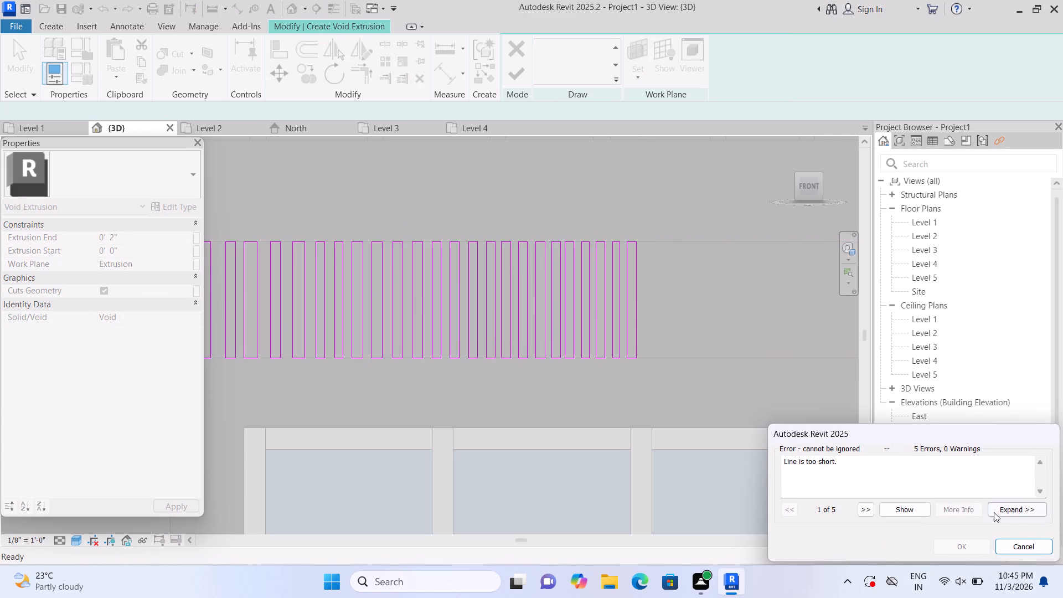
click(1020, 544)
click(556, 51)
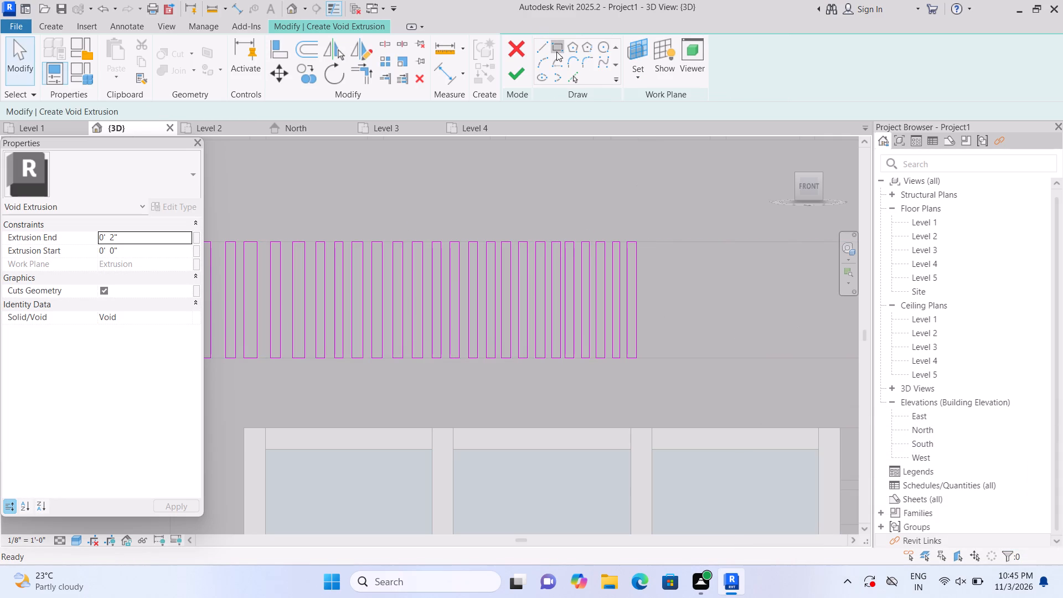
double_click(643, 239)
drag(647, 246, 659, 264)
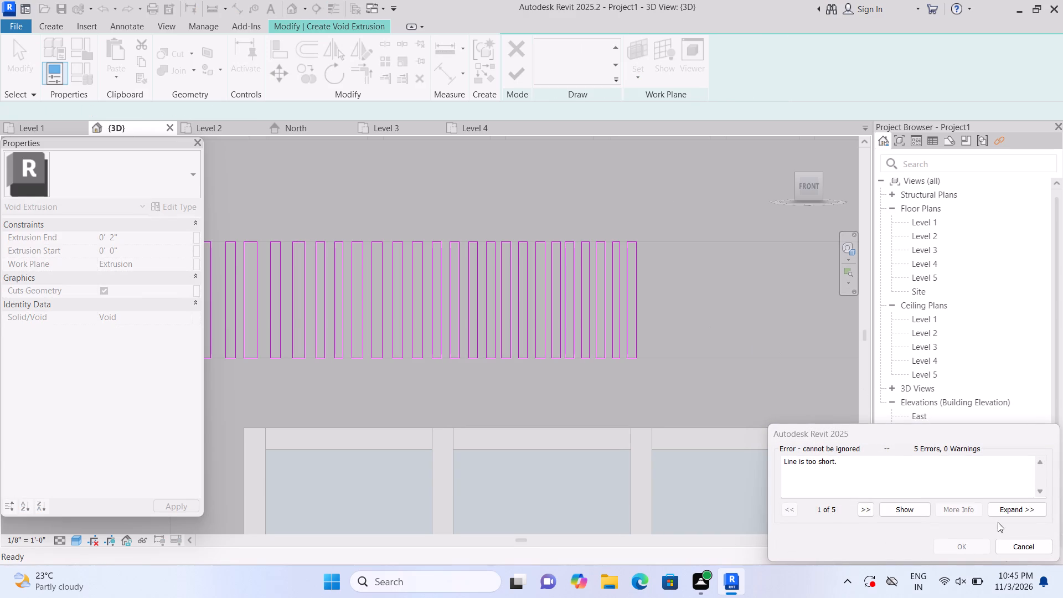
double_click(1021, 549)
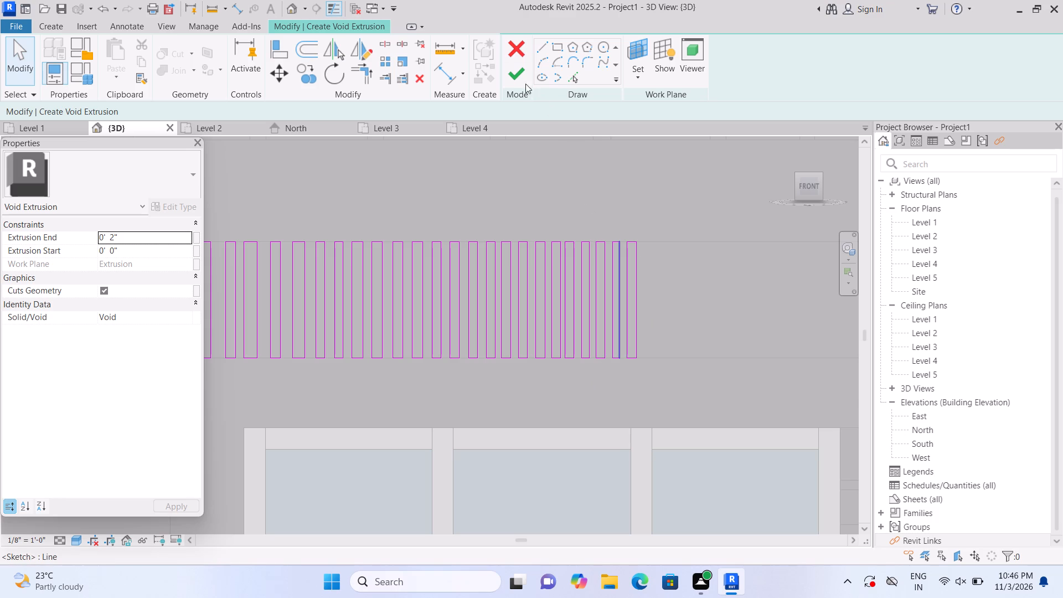
Finish the slot-row sketch and set the void extrusion's end to 1".
double_click(509, 78)
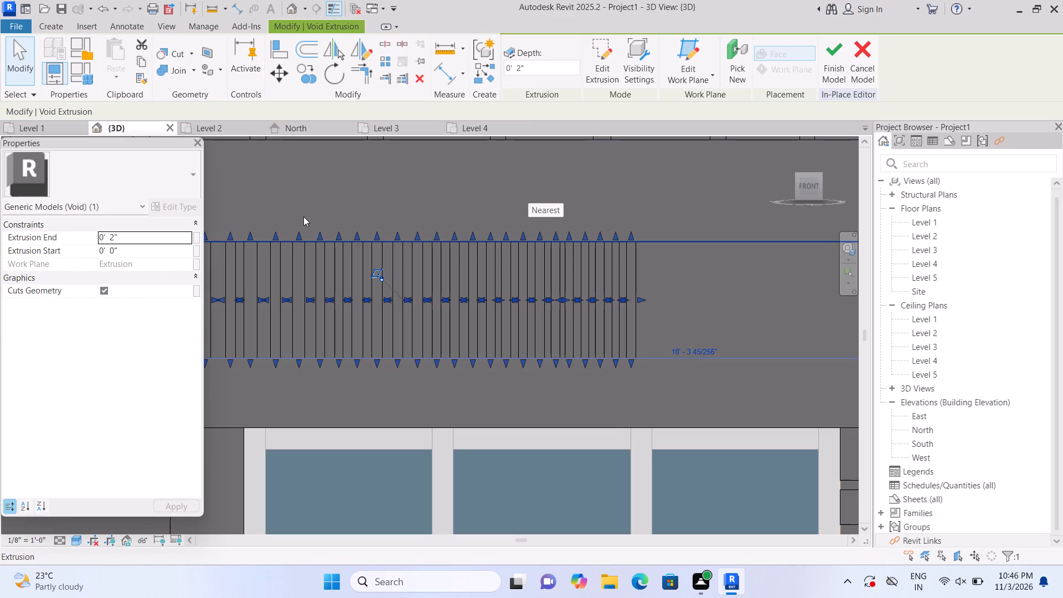
click(157, 234)
key(BackSpace)
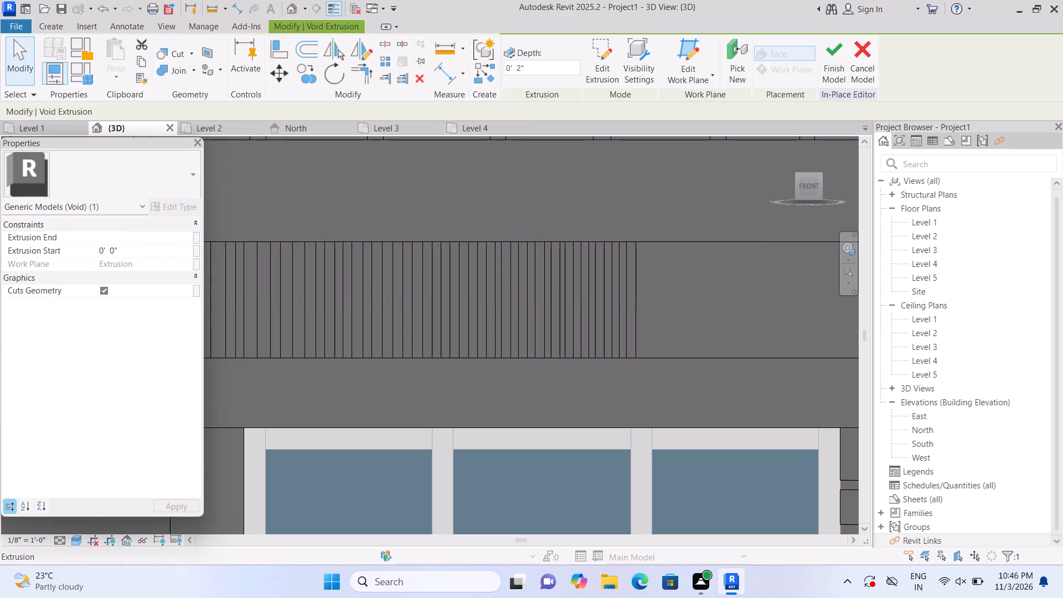
text(1")
key(Return)
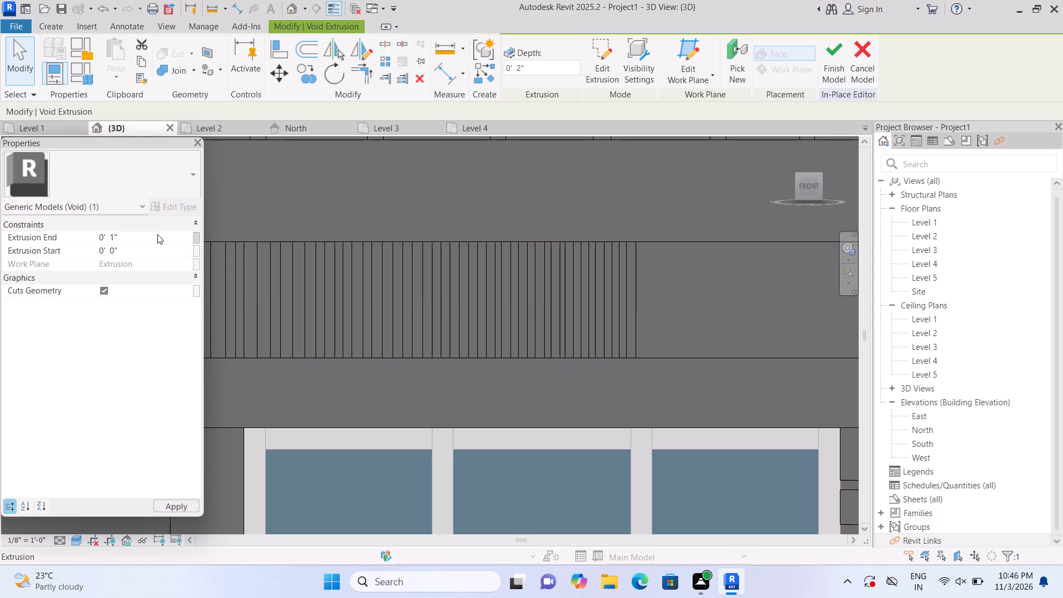
click(494, 213)
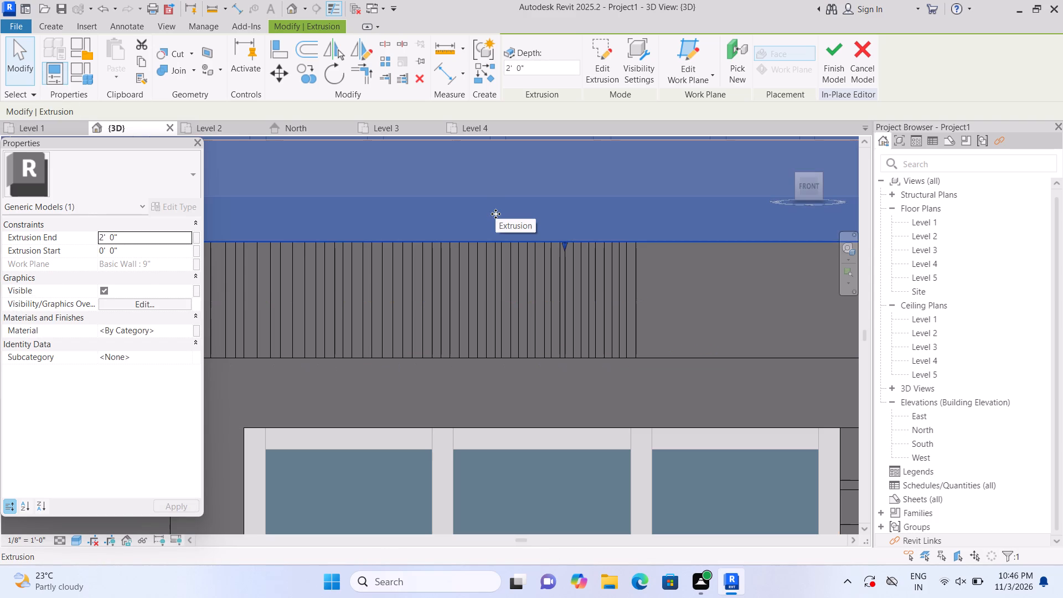
key(Escape)
Start a new void extrusion on the front wall face and sketch a narrow rectangle about 1'-1 11/16" tall just right of the existing slots.
scroll(503, 243, down, 1)
middle_drag(507, 272, 394, 268)
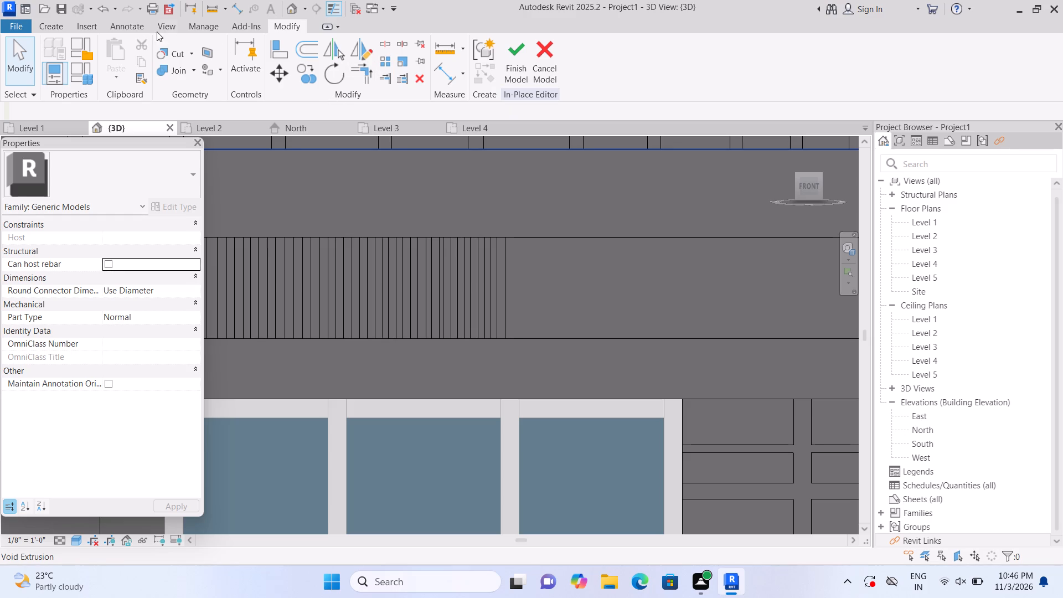
double_click(52, 23)
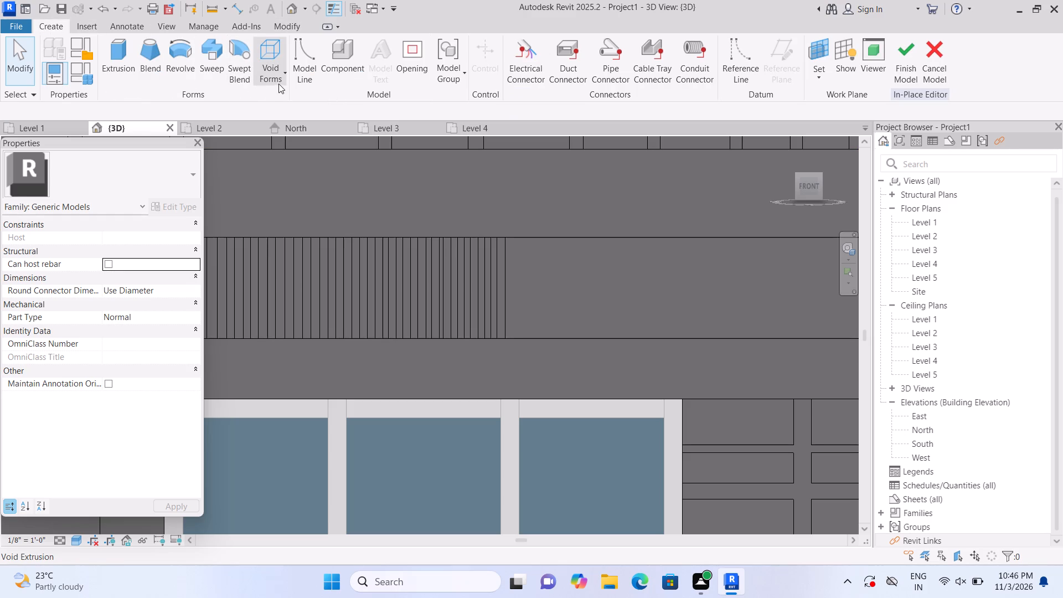
click(281, 75)
click(292, 97)
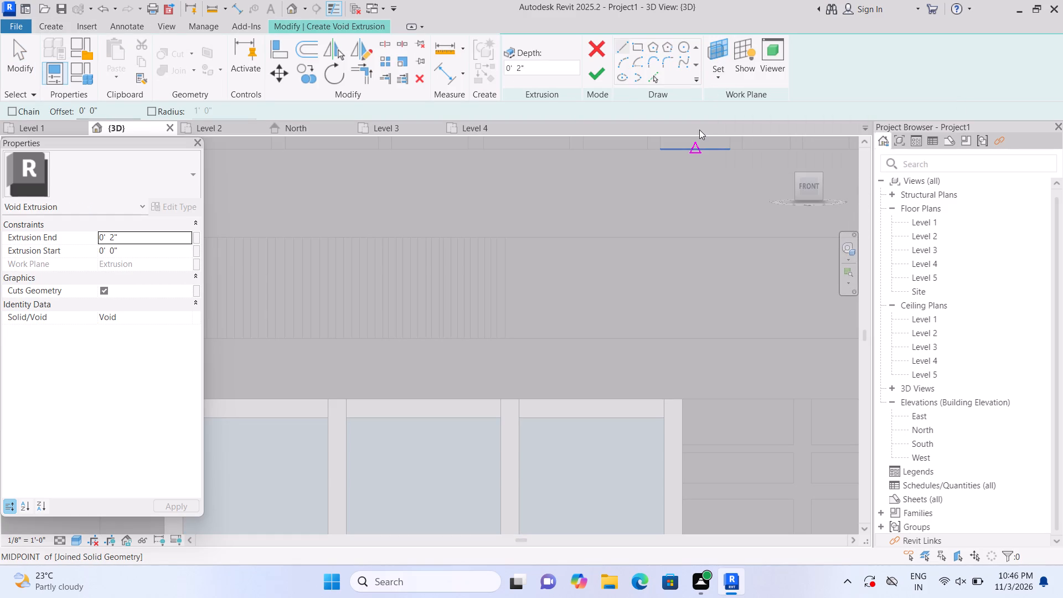
click(724, 82)
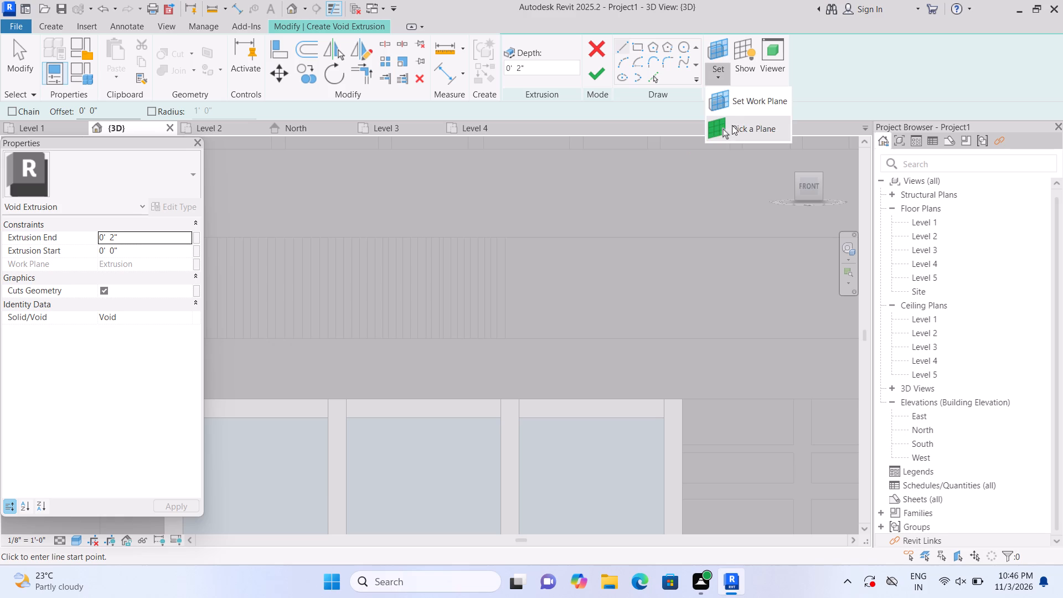
click(732, 126)
double_click(617, 269)
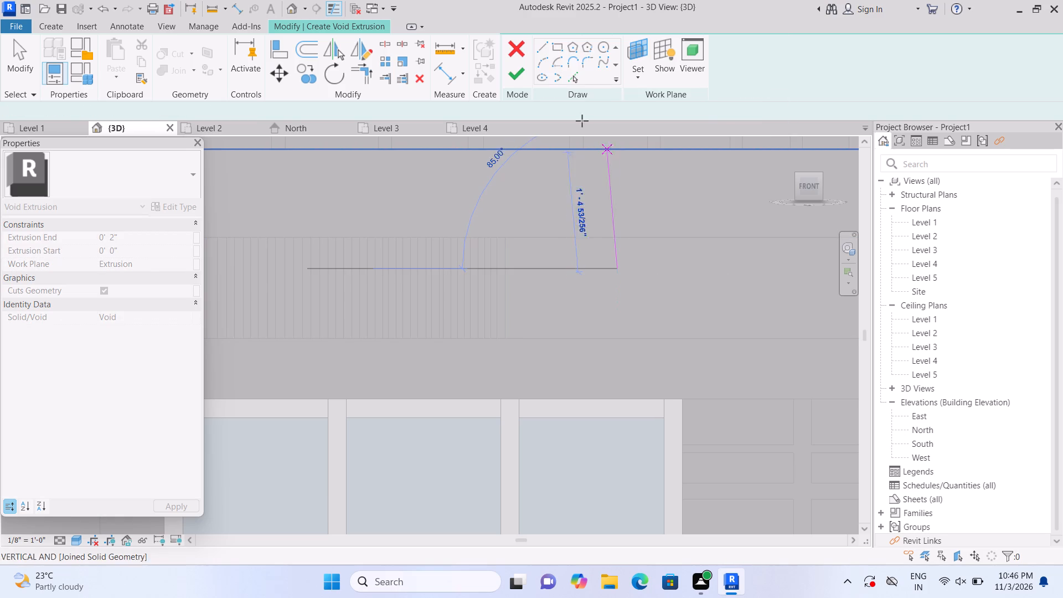
double_click(639, 49)
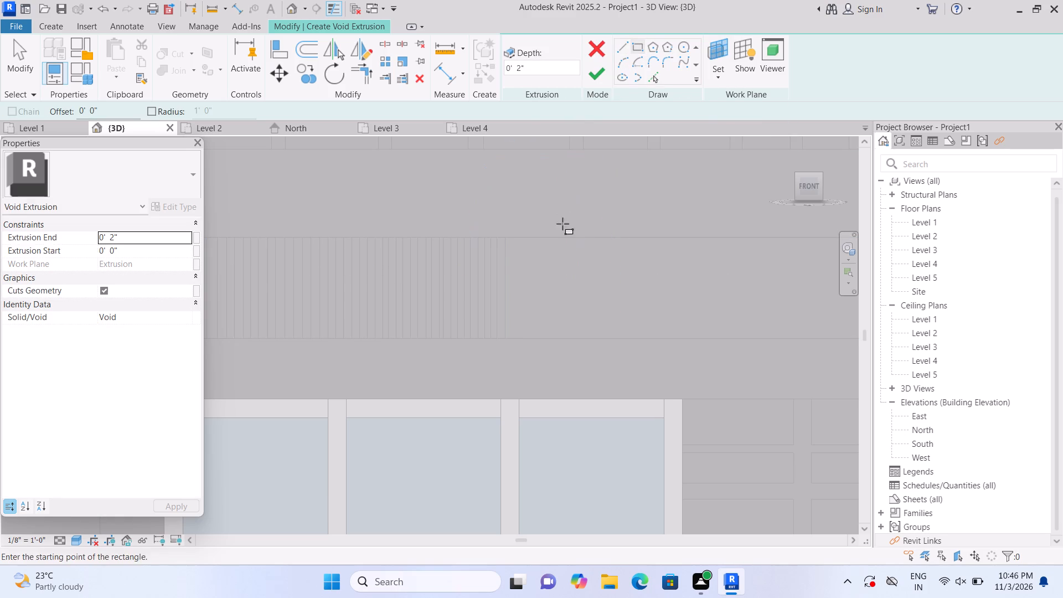
click(513, 240)
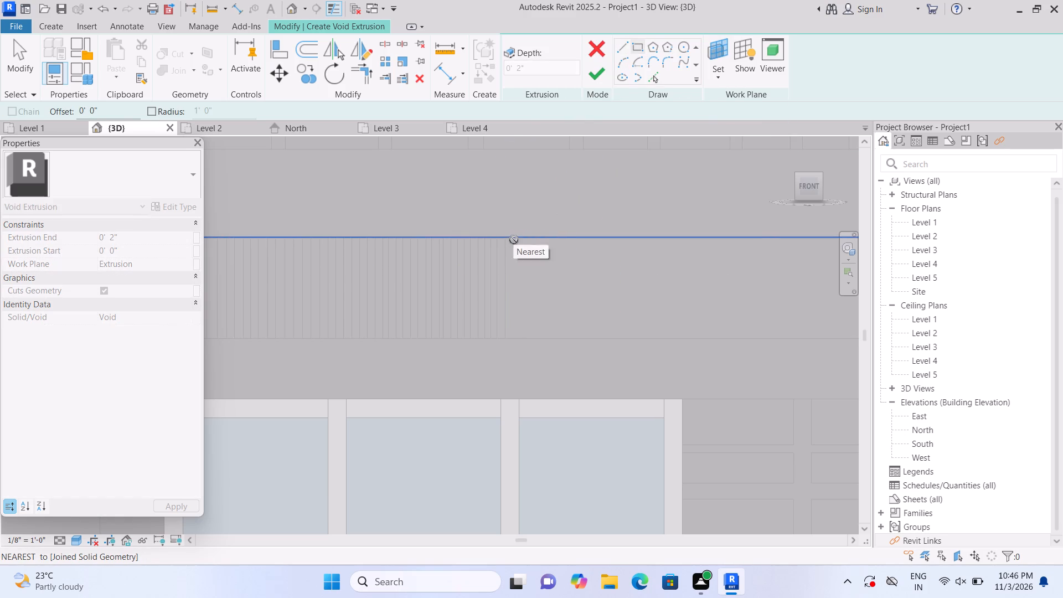
click(522, 334)
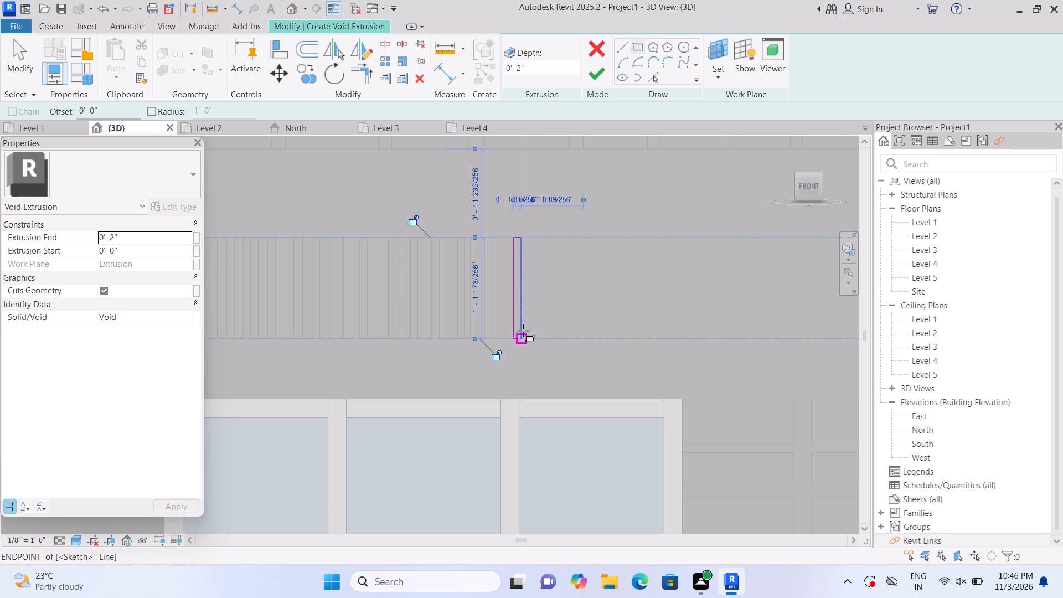
Sketch four more narrow rectangles between the band's top and bottom edges, continuing rightward with small gaps.
click(529, 239)
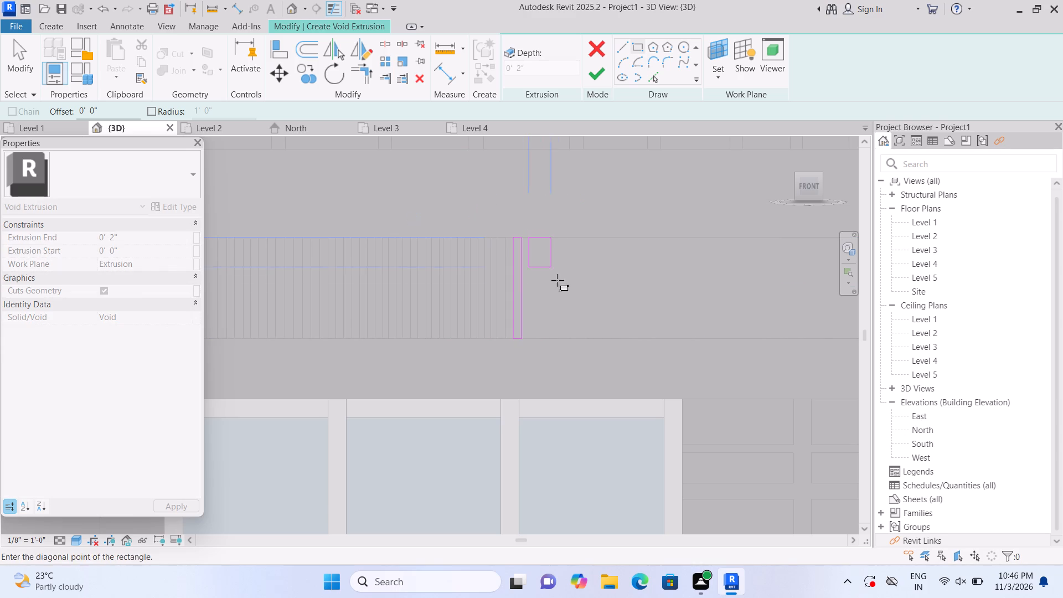
click(537, 337)
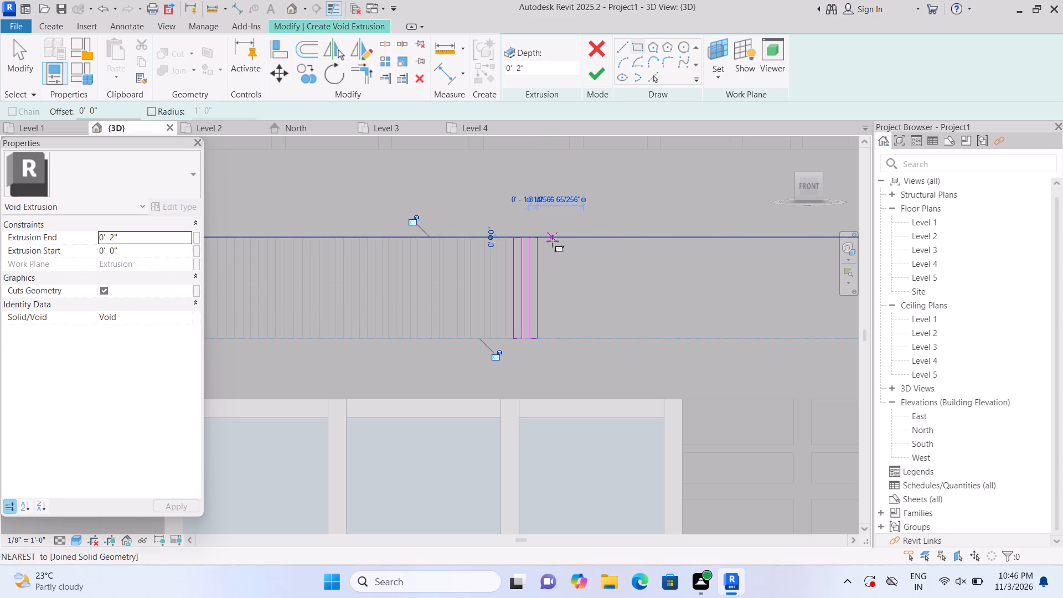
click(544, 242)
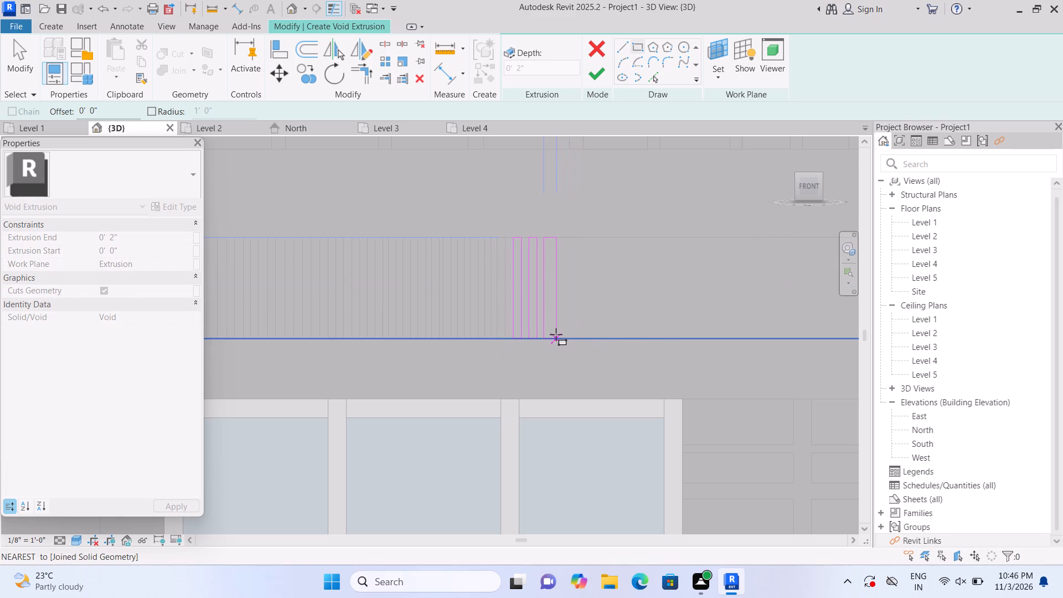
click(551, 334)
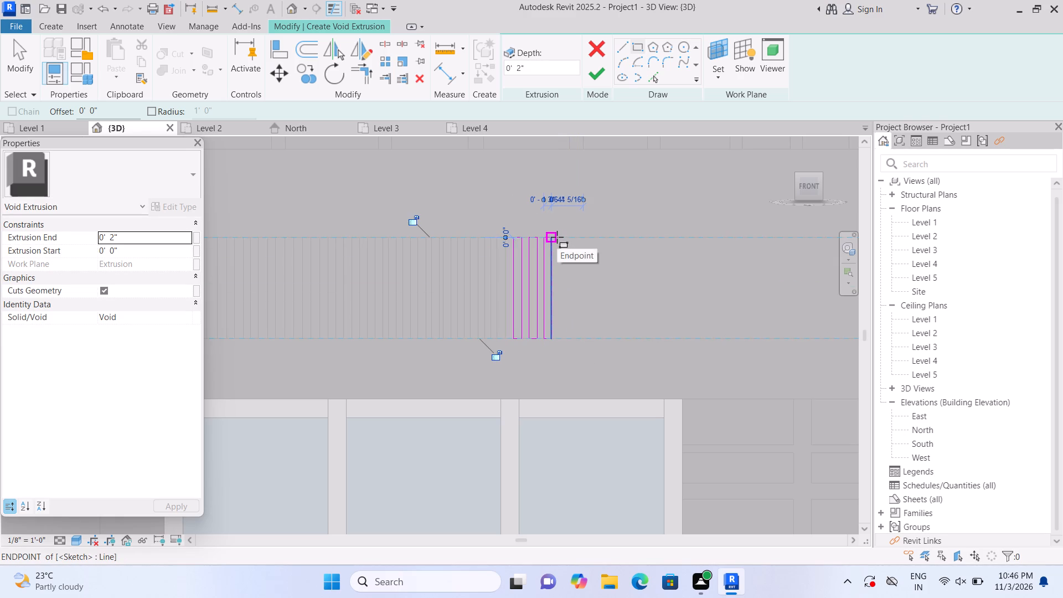
click(559, 238)
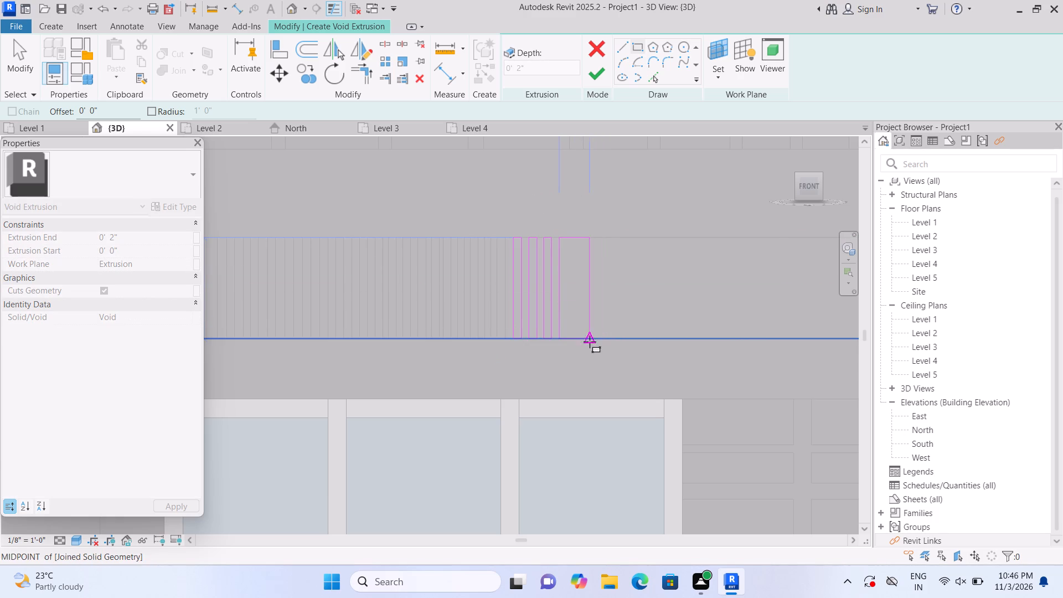
click(569, 341)
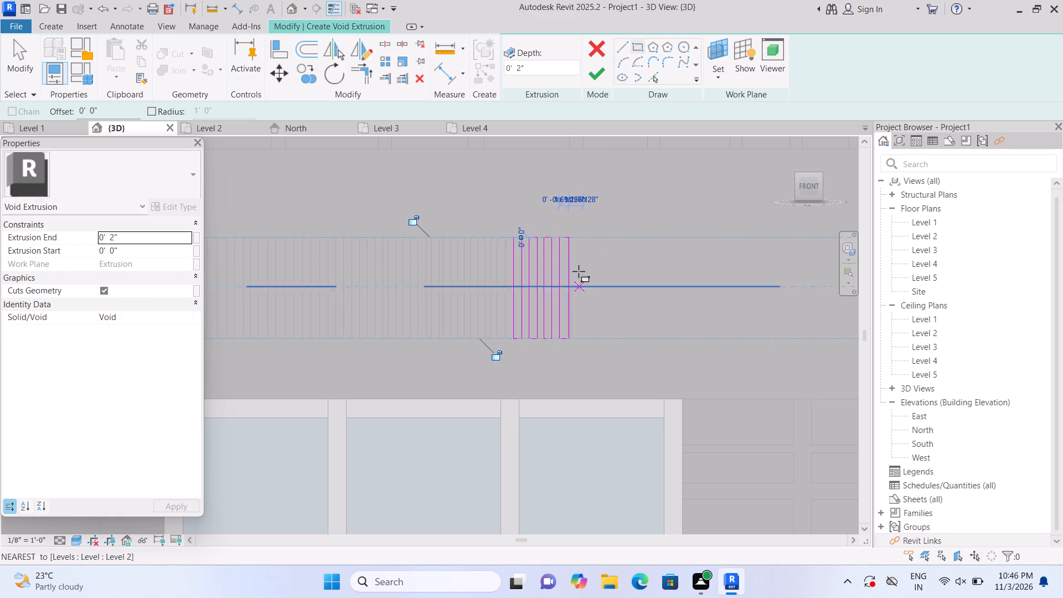
click(575, 240)
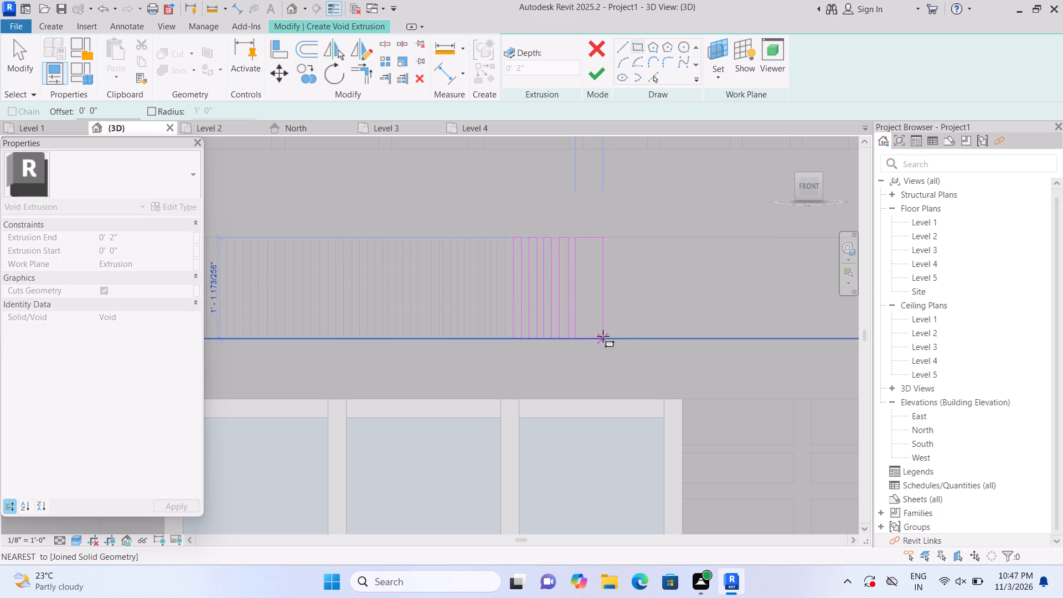
scroll(584, 336, up, 1)
click(584, 336)
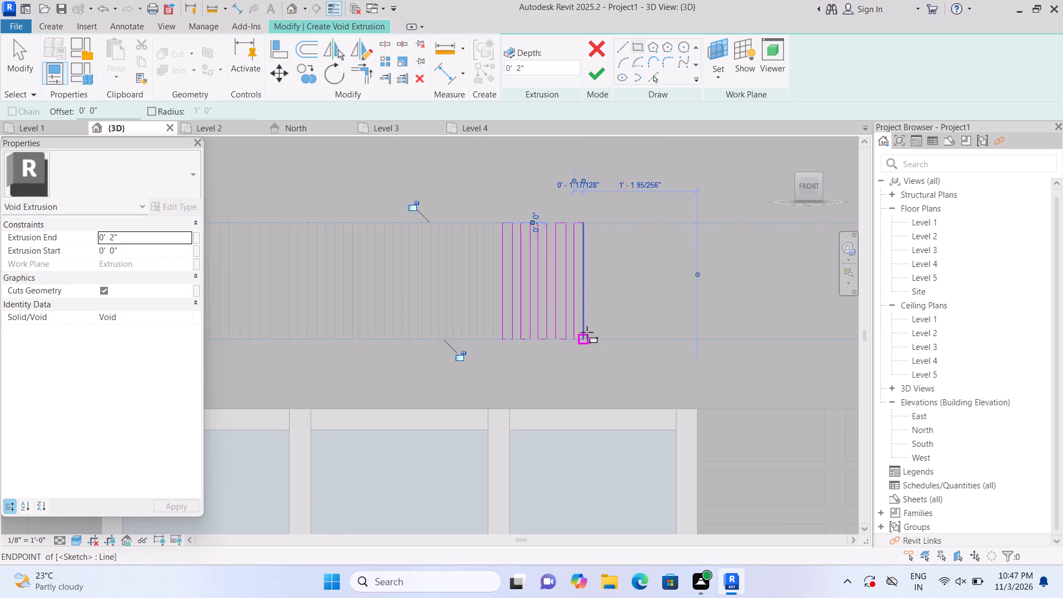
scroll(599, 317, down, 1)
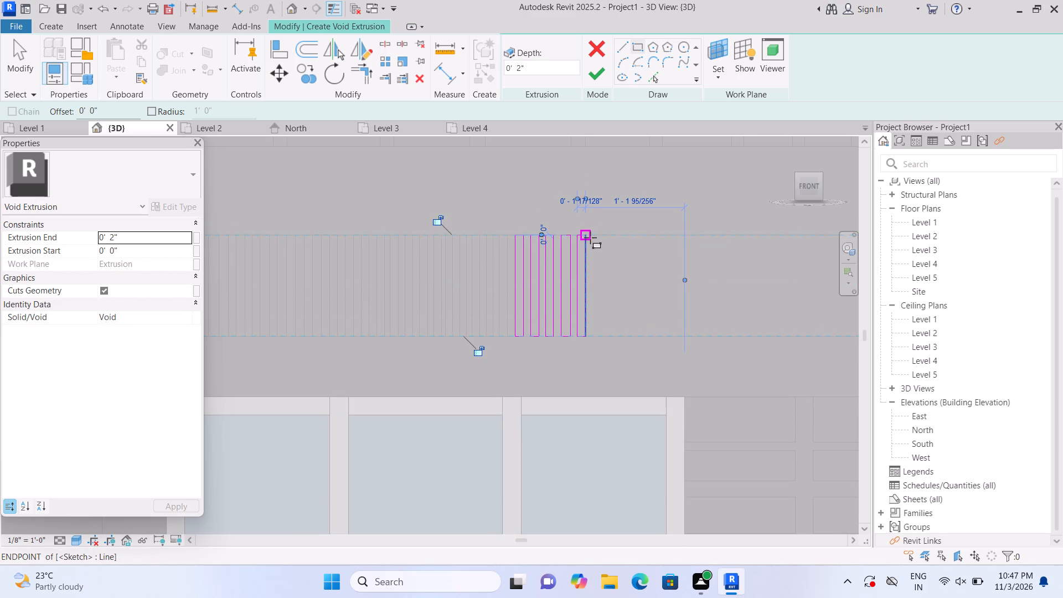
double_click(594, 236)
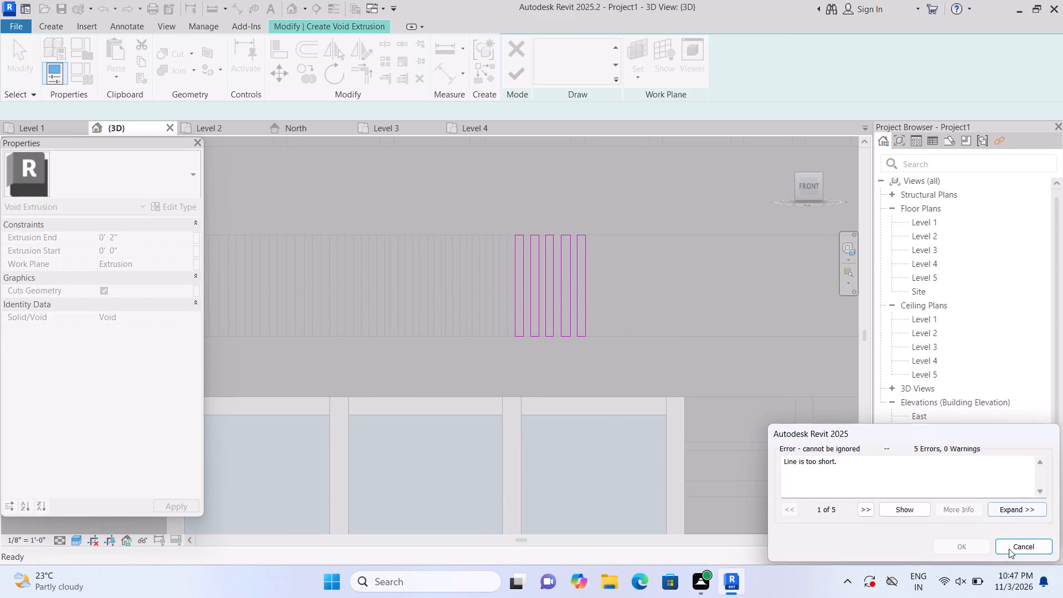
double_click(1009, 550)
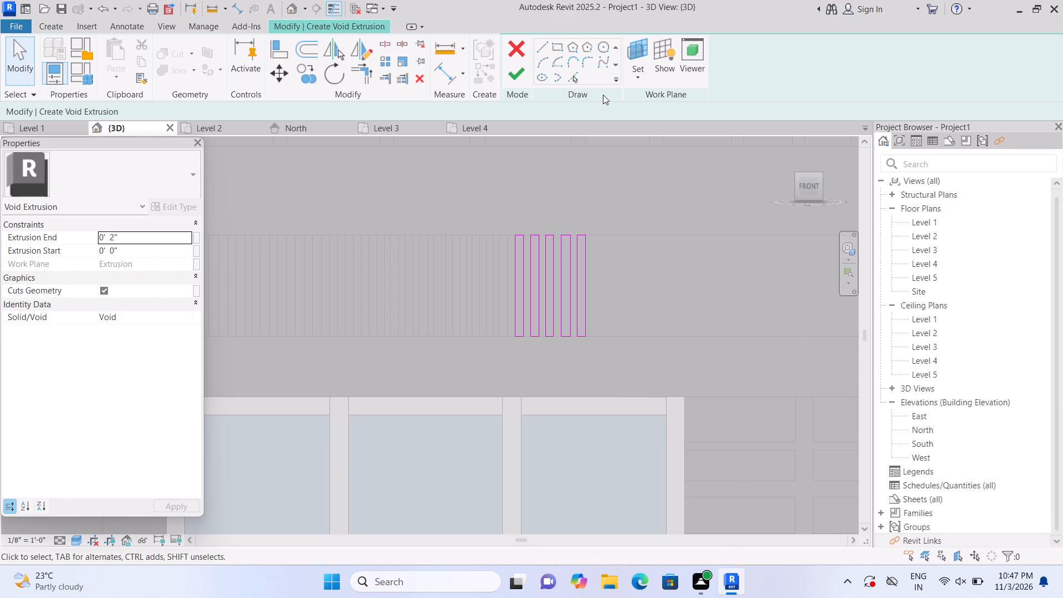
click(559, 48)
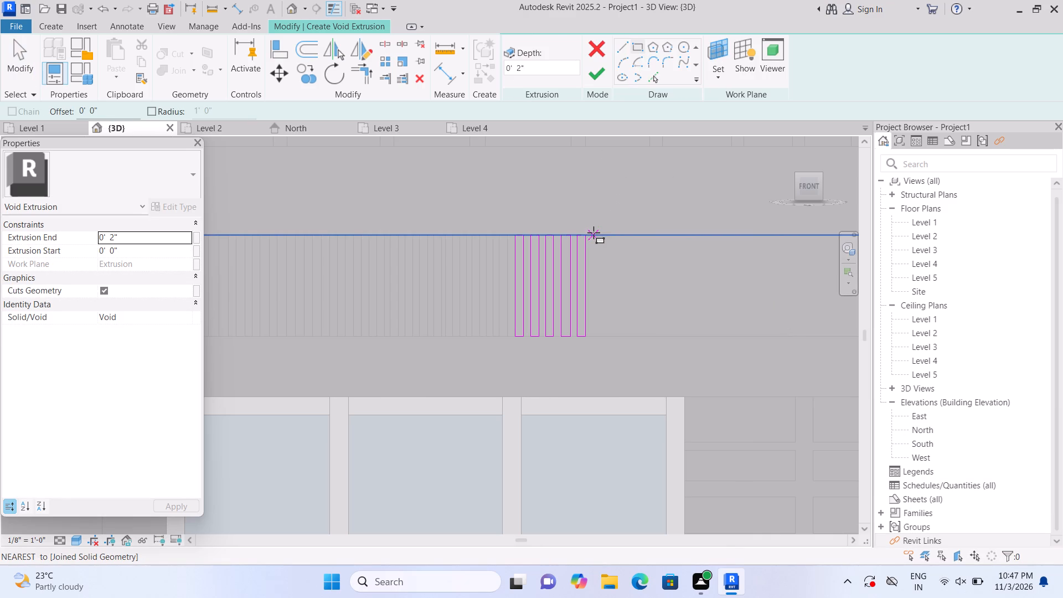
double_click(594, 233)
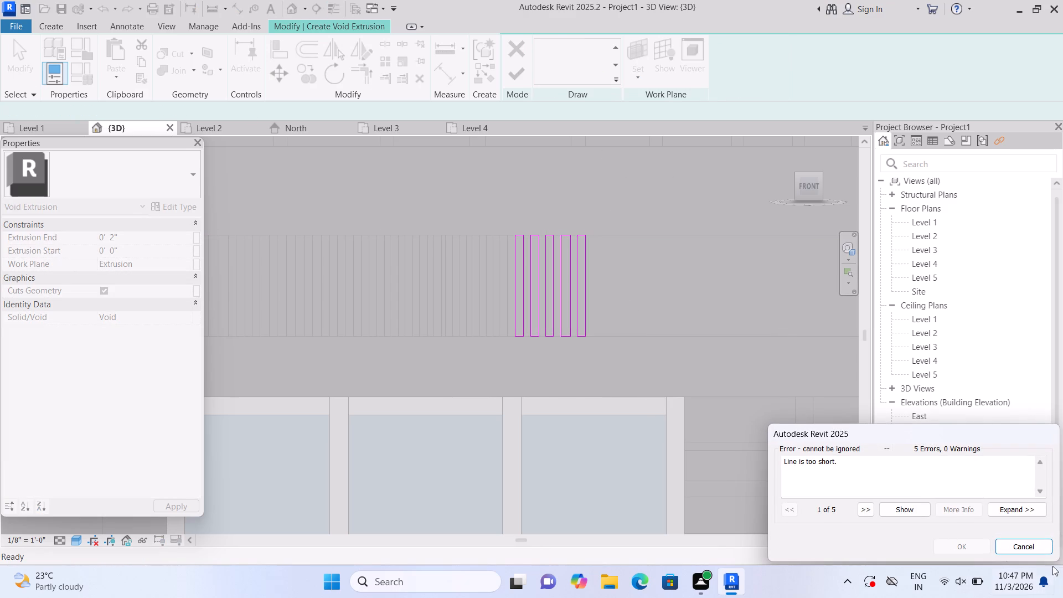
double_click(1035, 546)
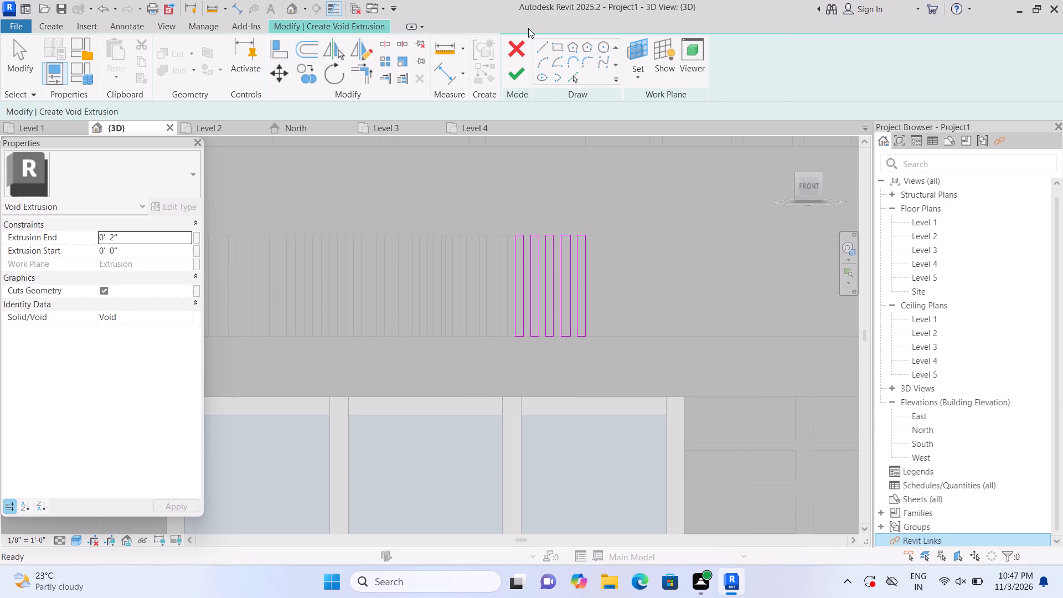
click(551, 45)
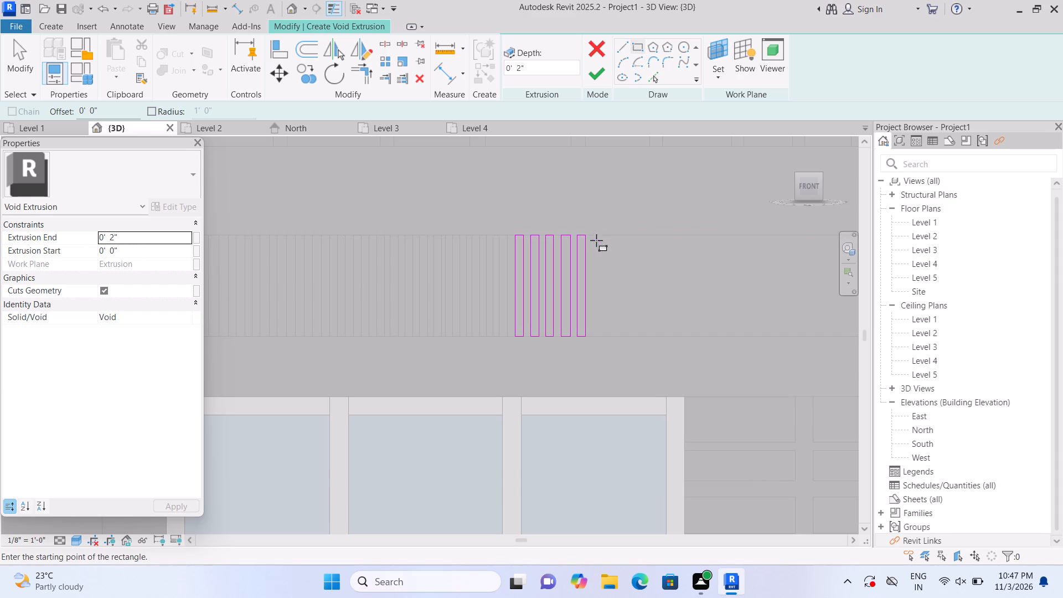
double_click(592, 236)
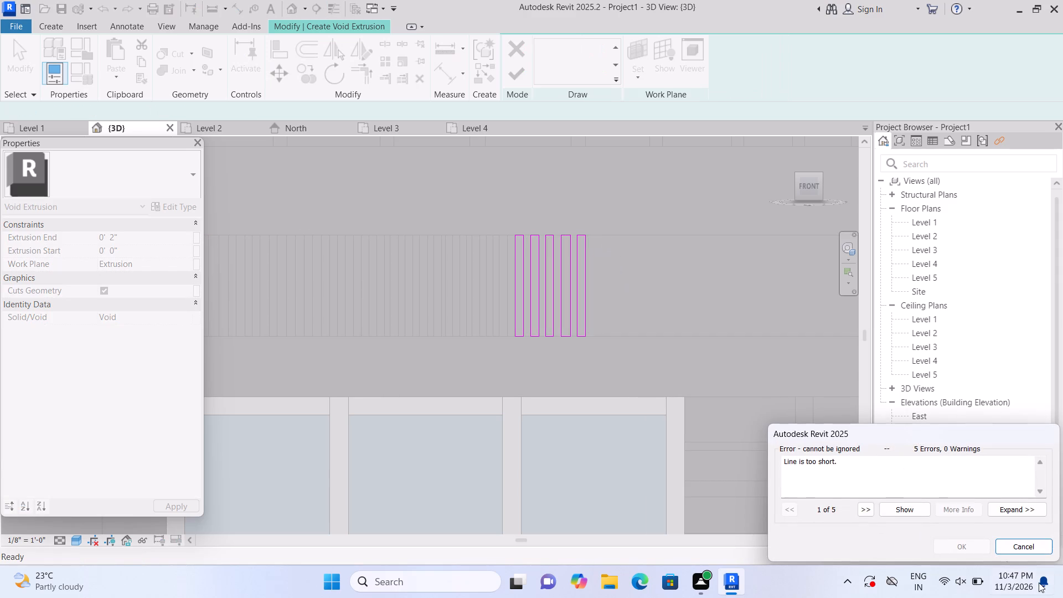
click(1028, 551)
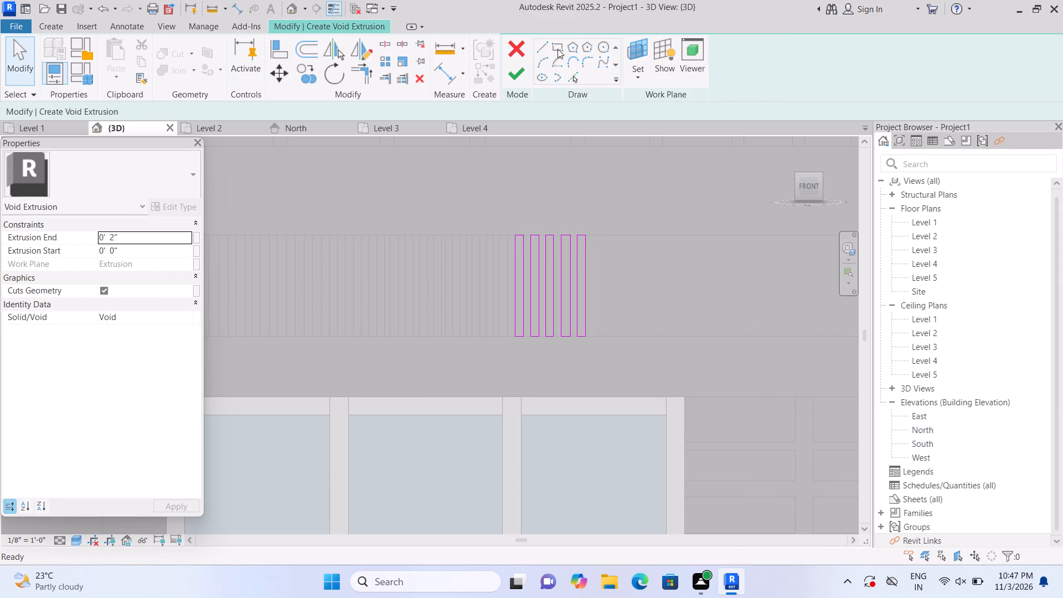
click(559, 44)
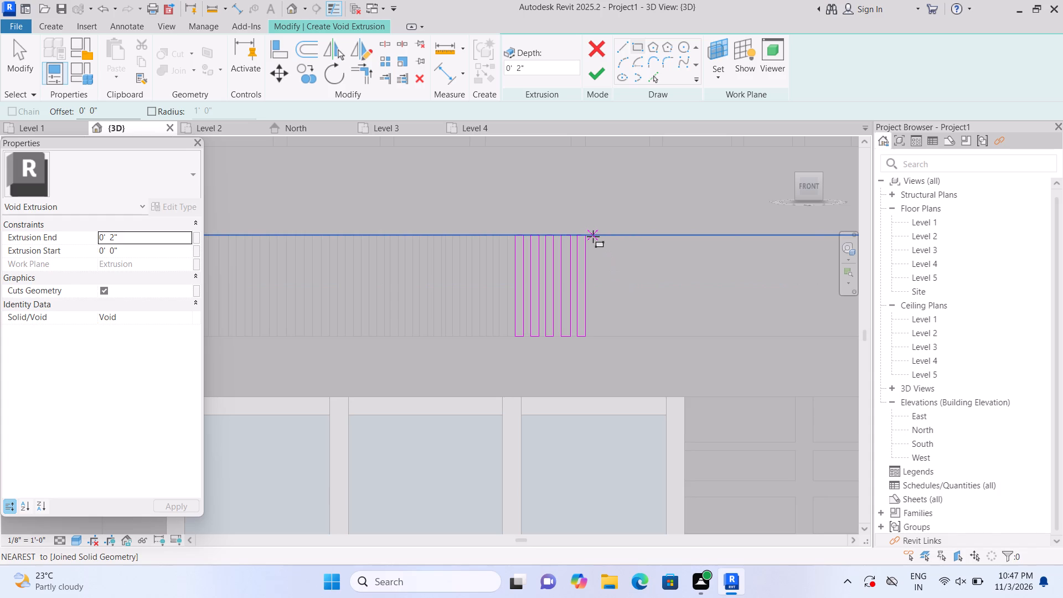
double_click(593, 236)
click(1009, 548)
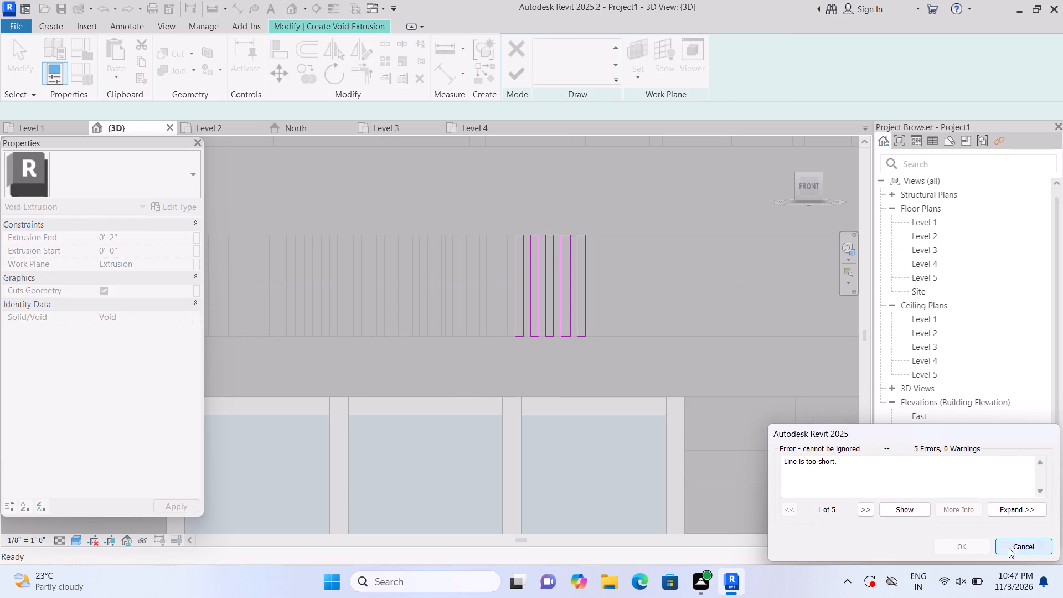
Sketch four further narrow rectangles about 1'-1 11/16" tall, extending the slot row toward the window's right edge with small gaps.
click(558, 50)
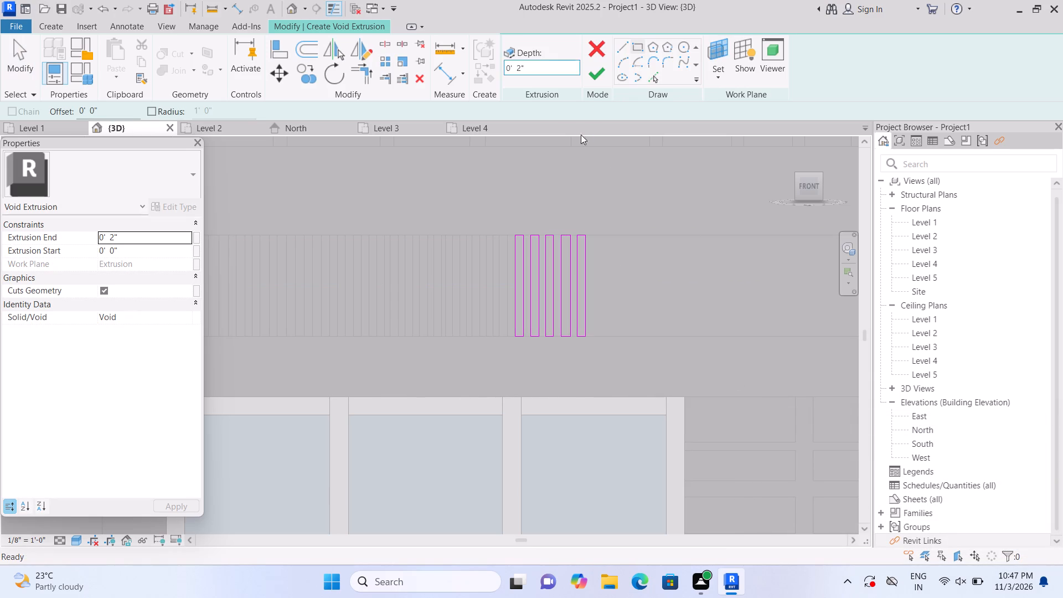
click(594, 240)
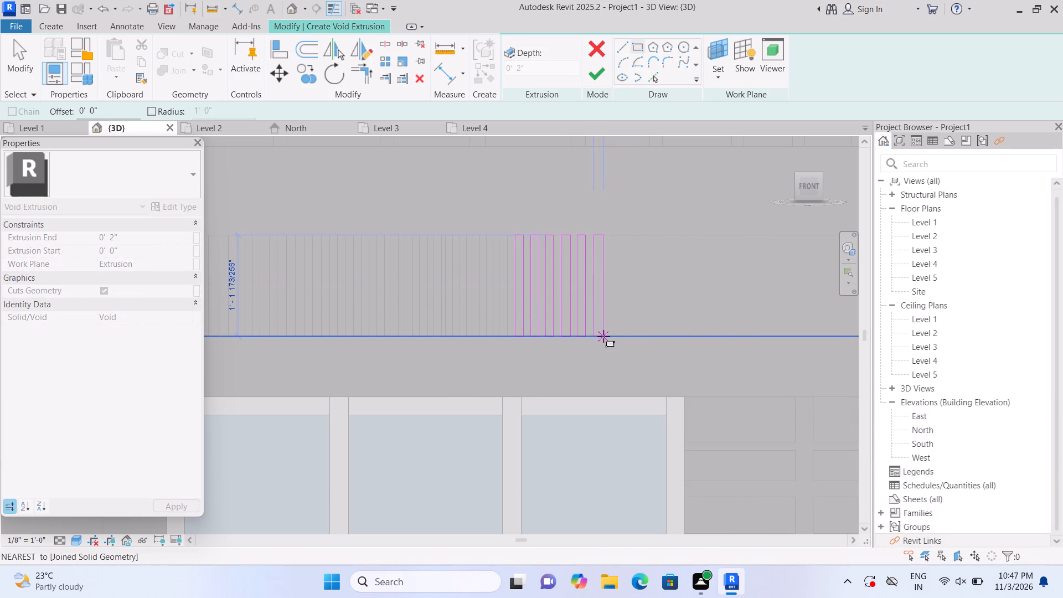
click(603, 336)
click(613, 238)
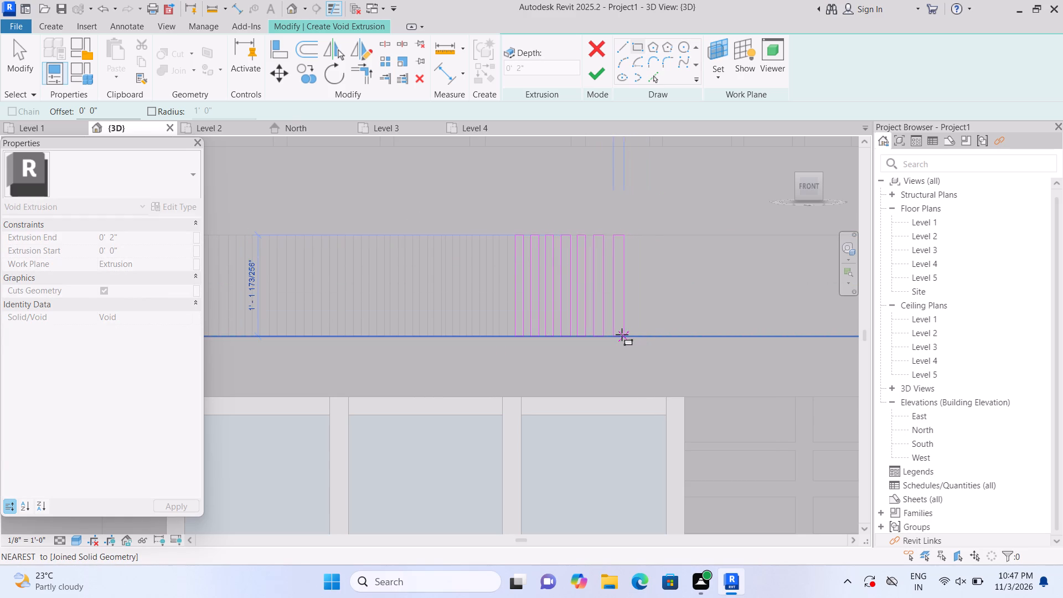
click(624, 335)
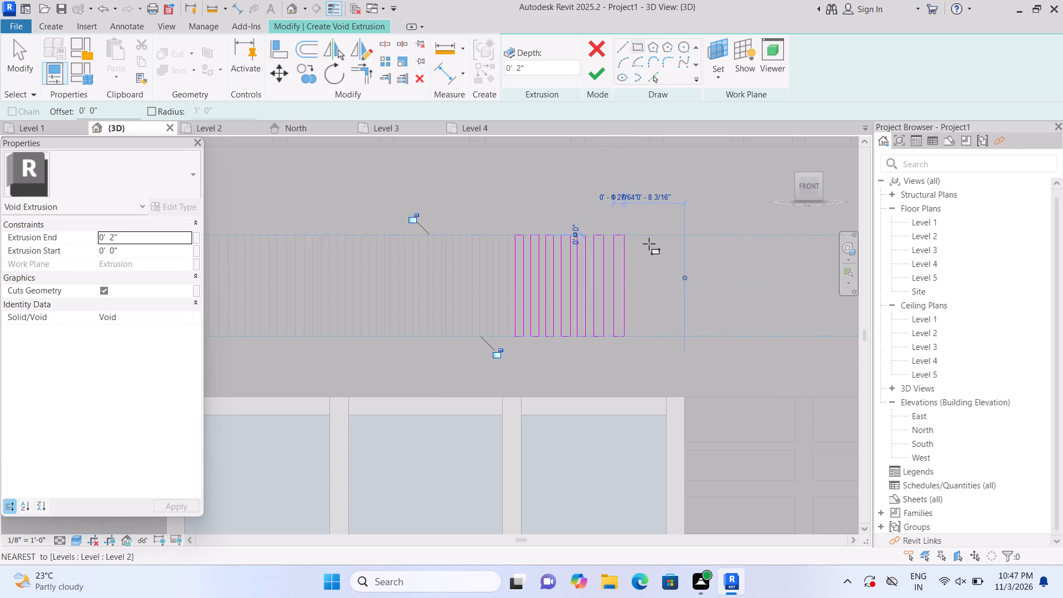
click(632, 239)
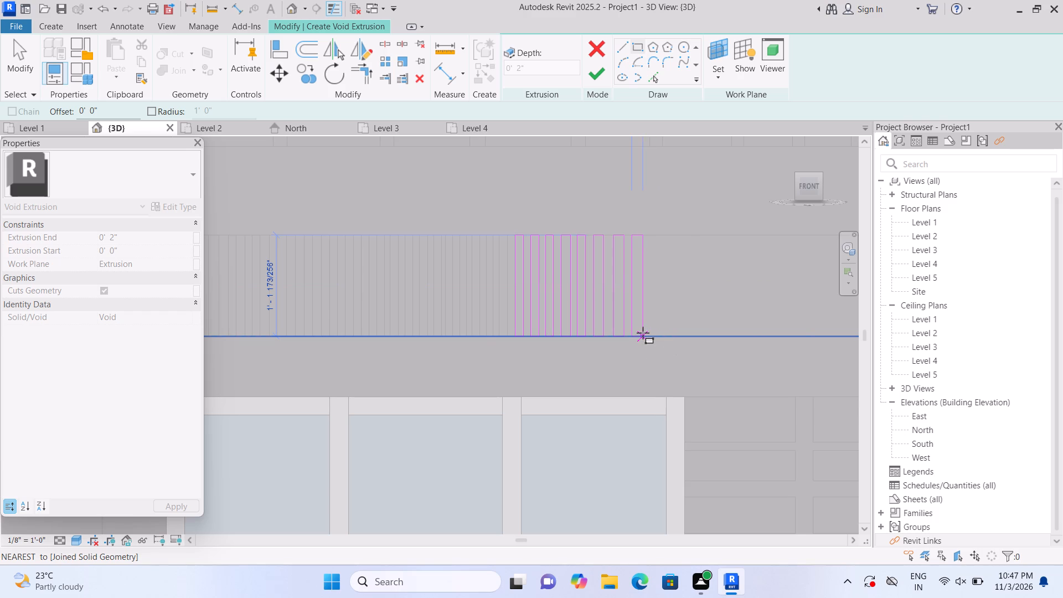
click(642, 333)
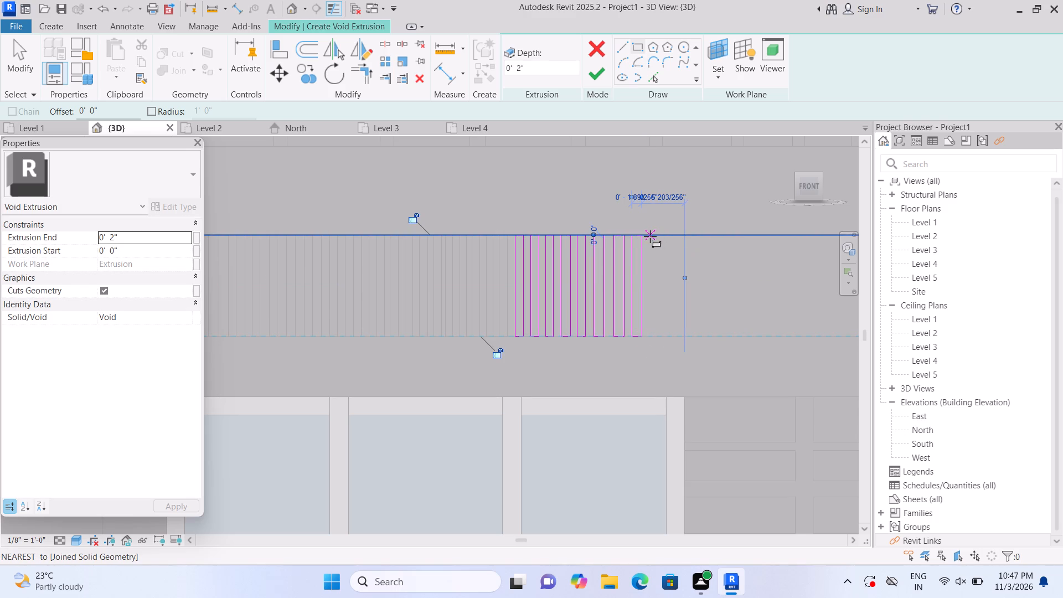
click(649, 236)
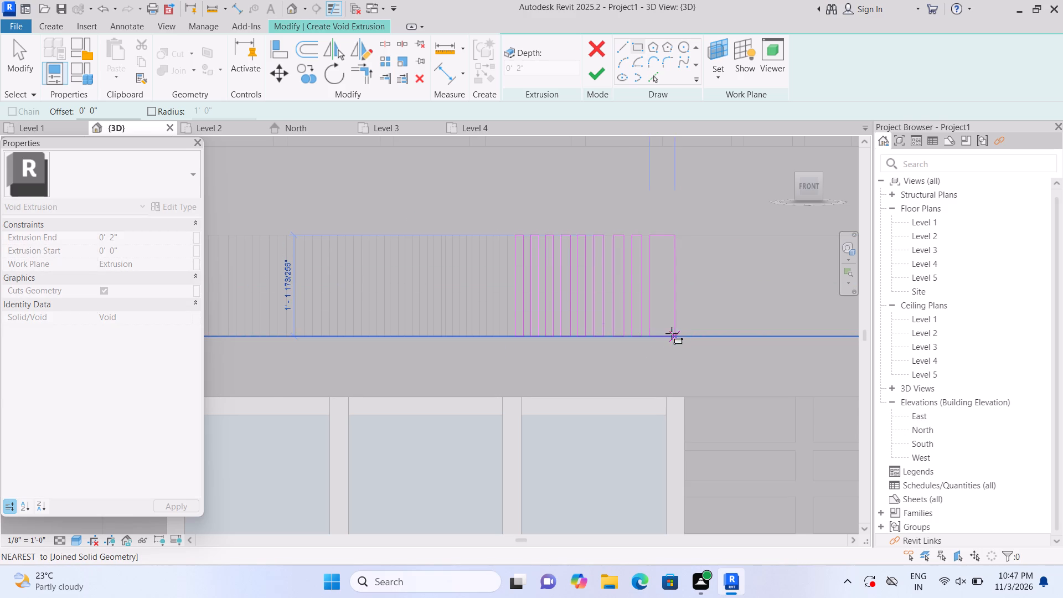
click(658, 334)
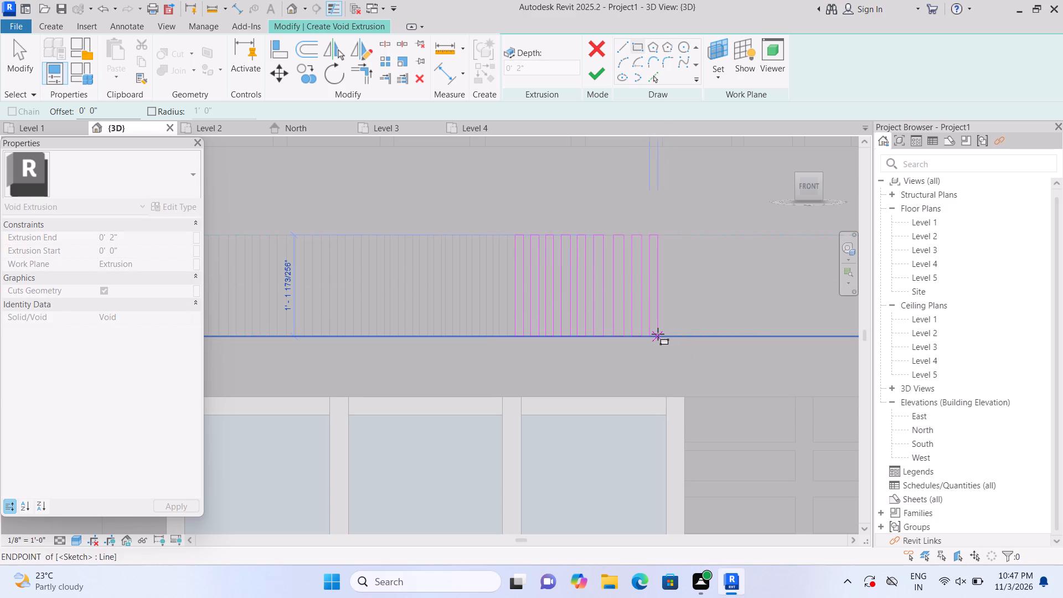
Sketch four more narrow rectangles about 1'-1 11/16" tall within the band, continuing the slot row just past the window's right edge.
click(666, 237)
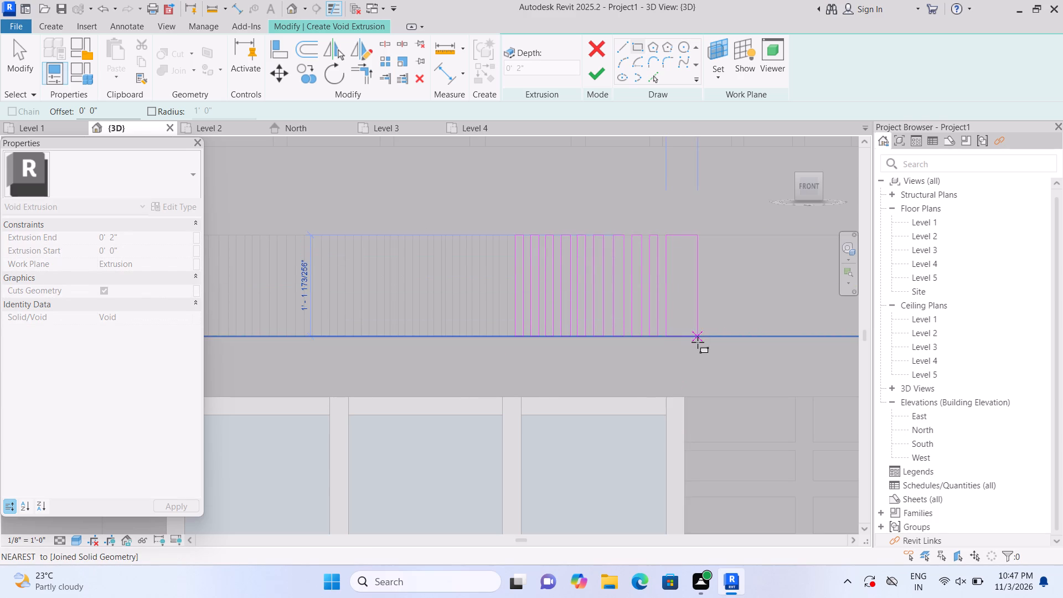
click(674, 340)
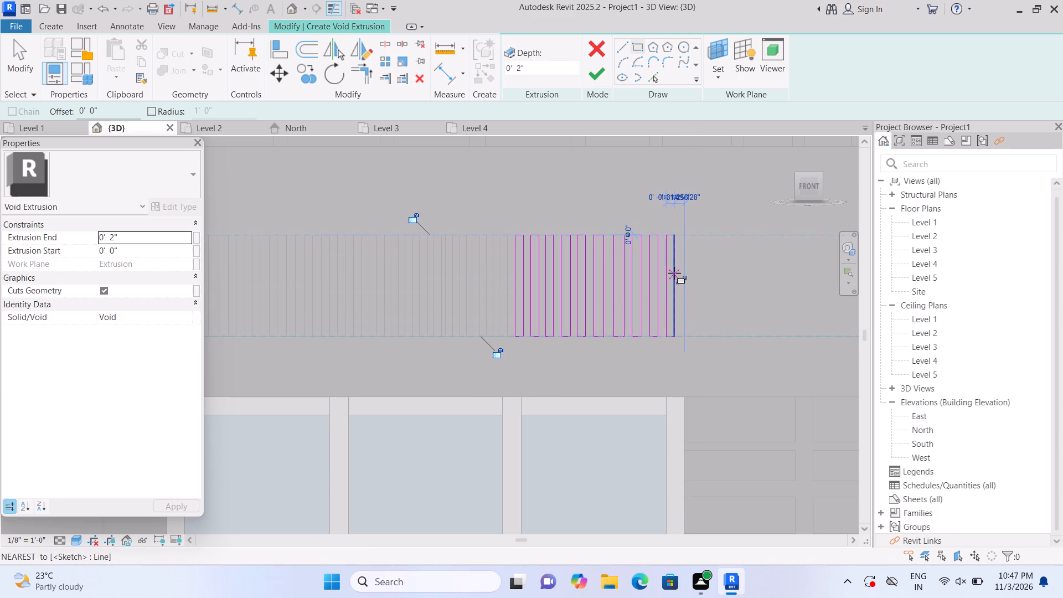
key(Escape)
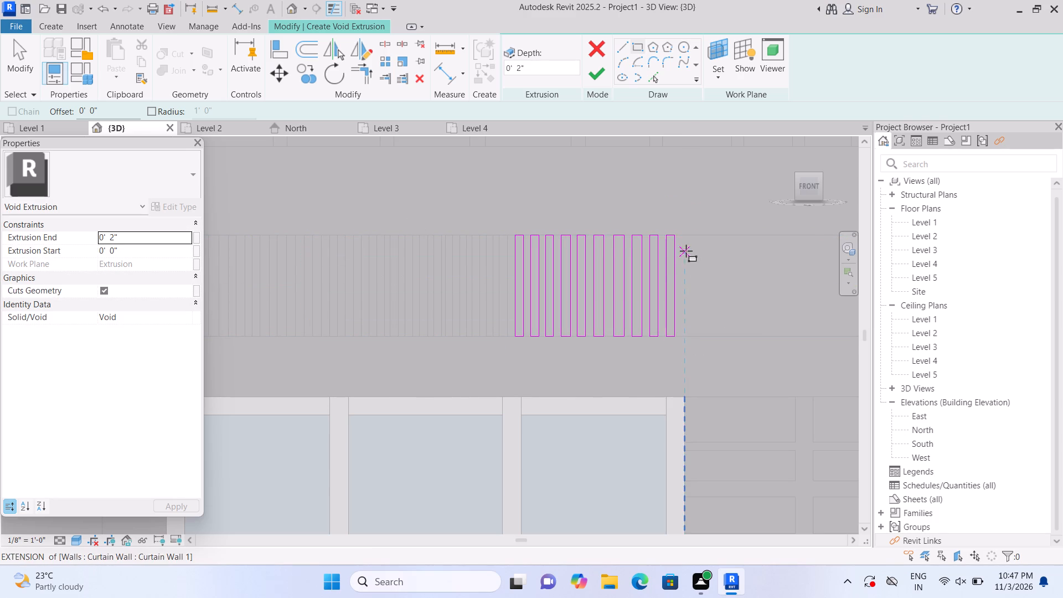
click(682, 237)
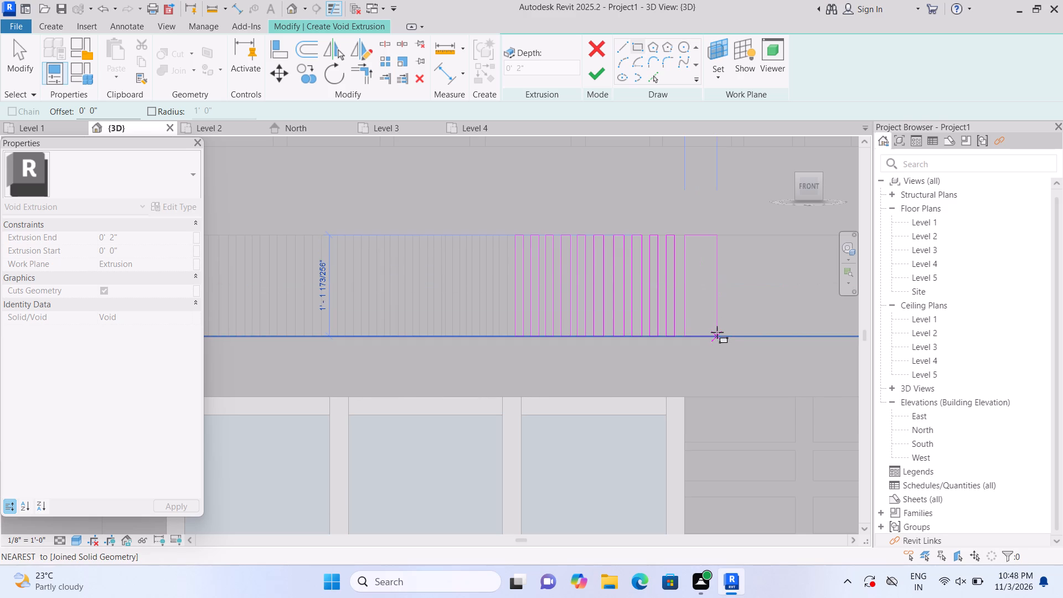
click(693, 332)
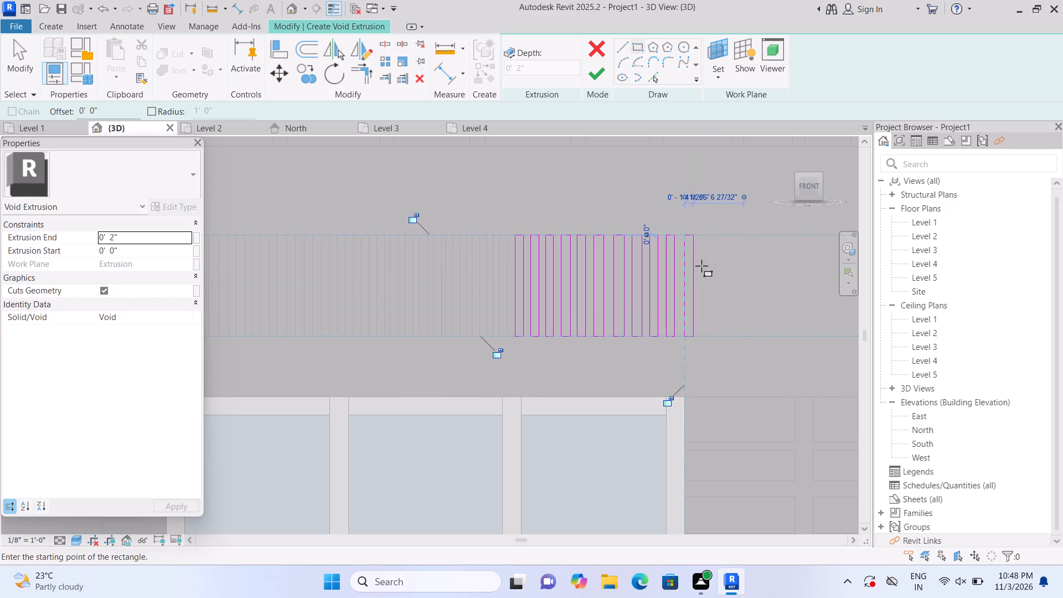
click(703, 239)
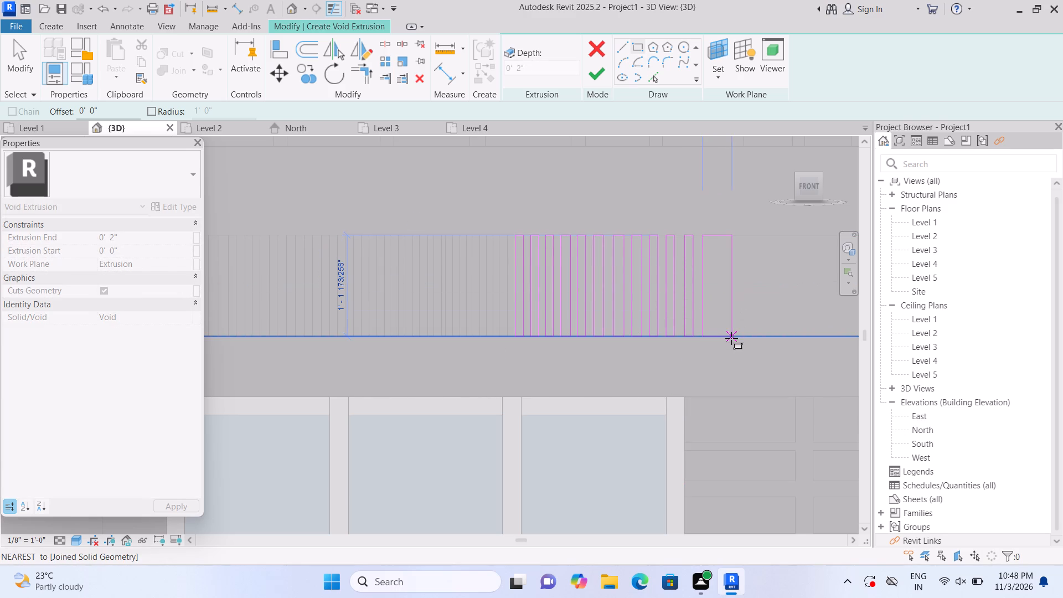
double_click(713, 338)
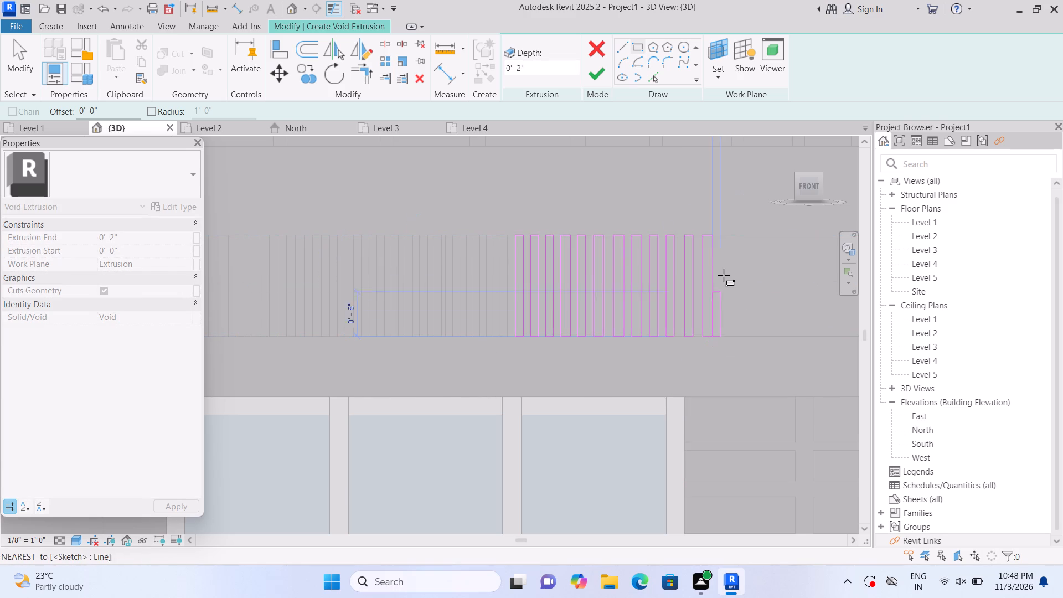
key(Escape)
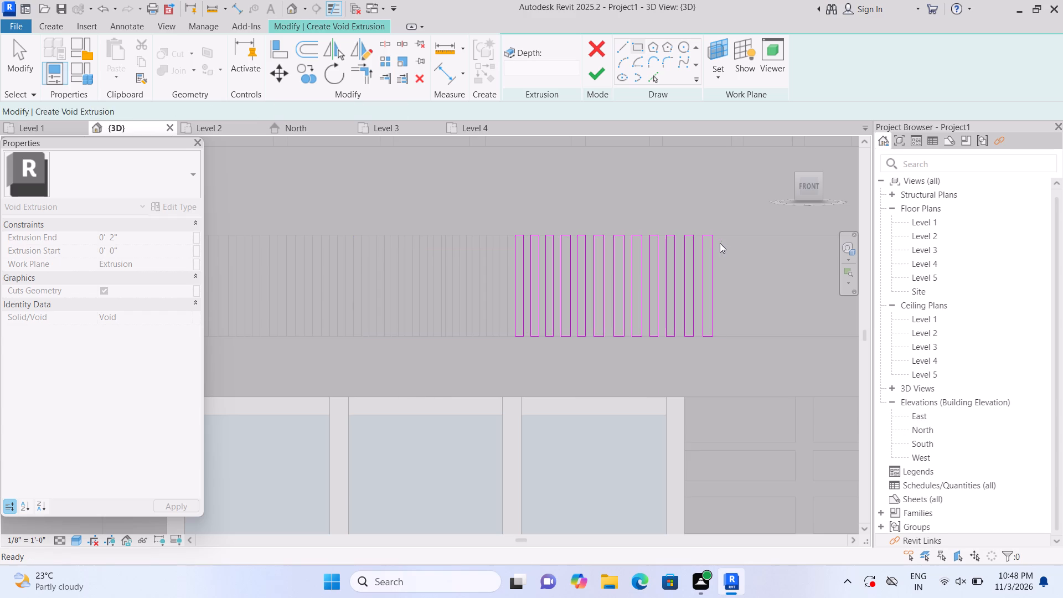
click(720, 240)
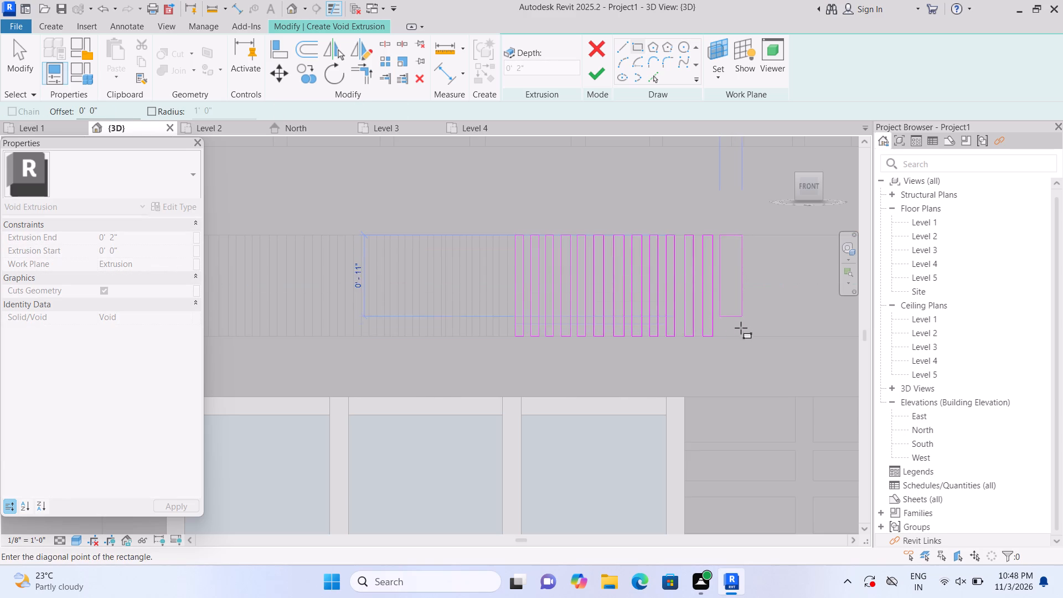
click(731, 332)
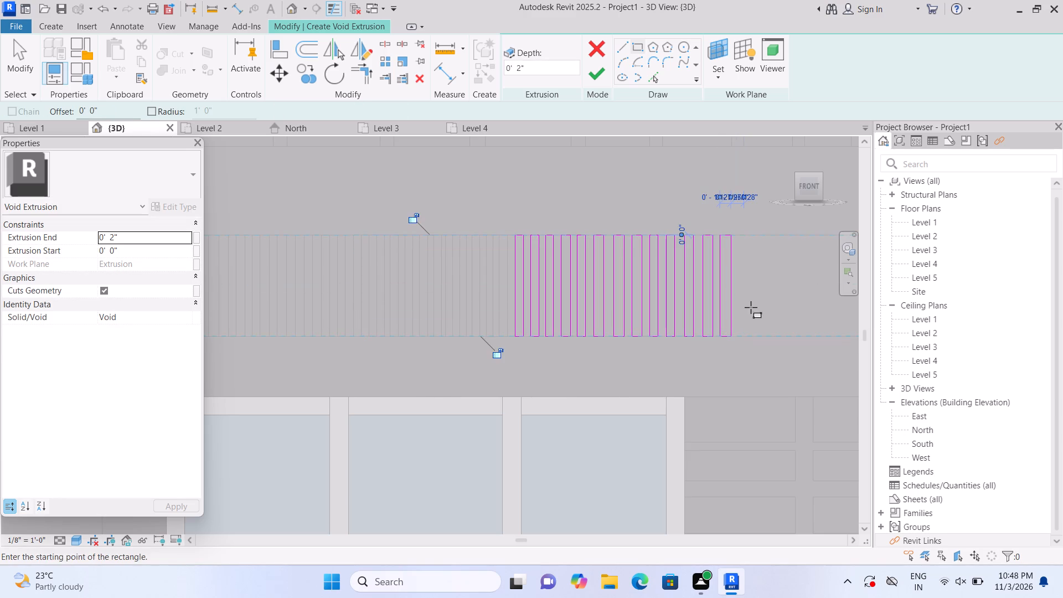
Sketch three further narrow full-height rectangles in the band, extending the slot row rightward above the paneled wall with small gaps.
middle_drag(751, 307, 586, 307)
scroll(612, 303, down, 1)
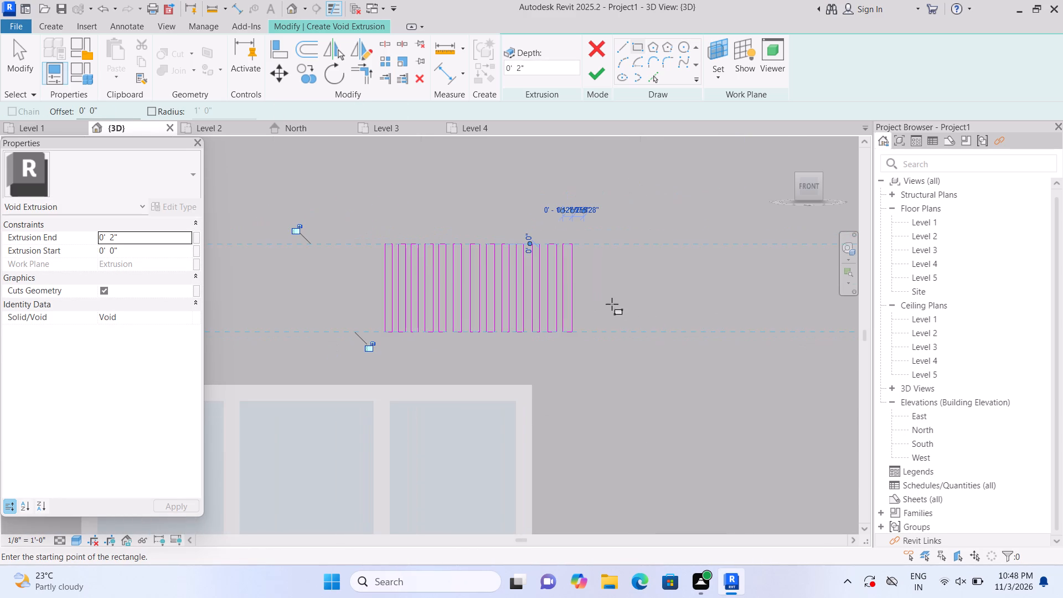
middle_drag(634, 302, 577, 292)
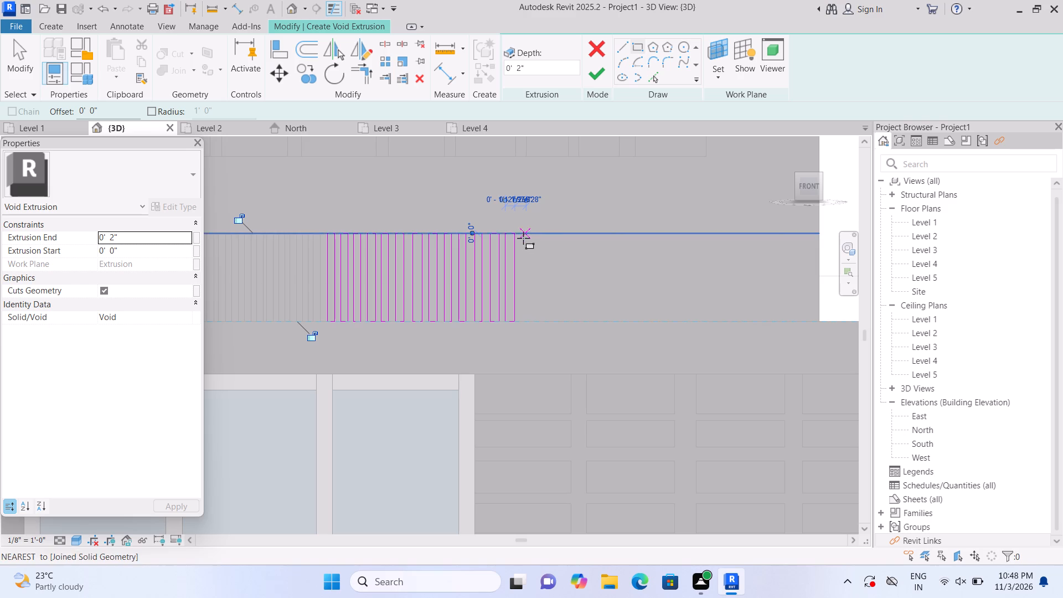
click(524, 238)
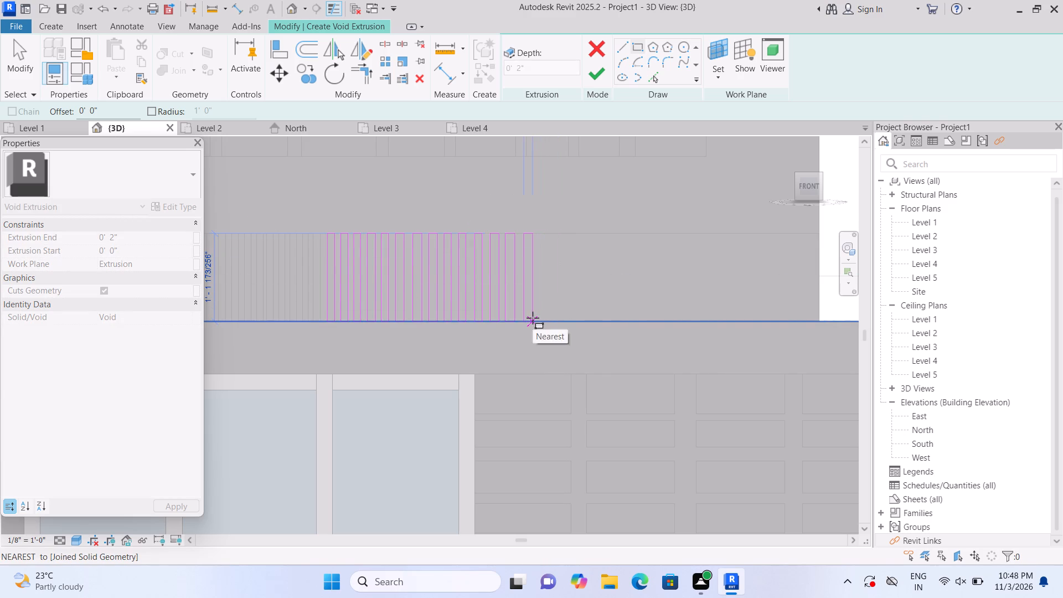
click(533, 318)
click(541, 238)
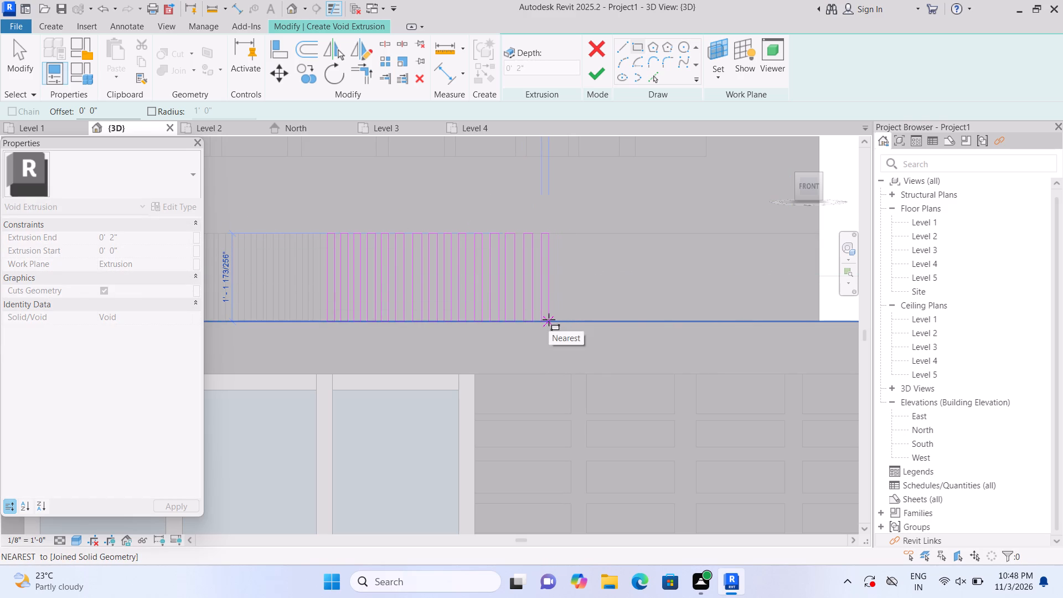
click(549, 319)
double_click(556, 237)
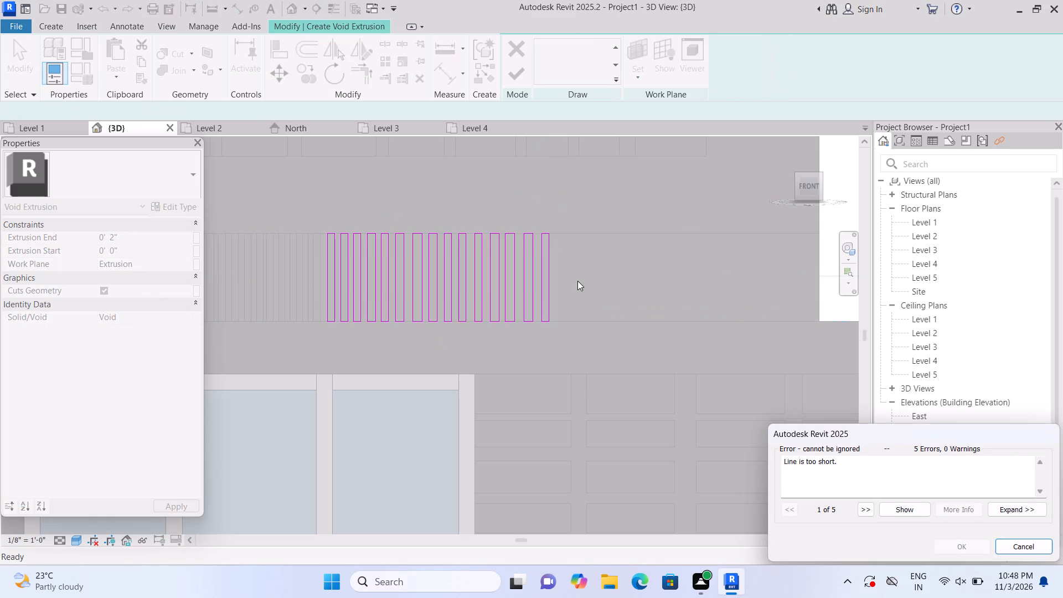
click(1005, 548)
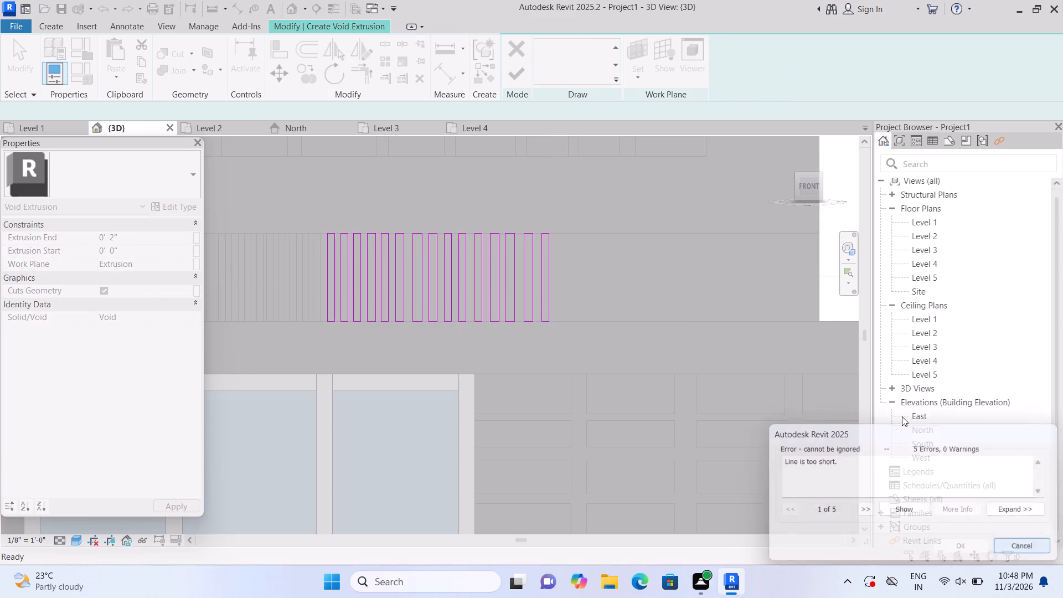
click(560, 50)
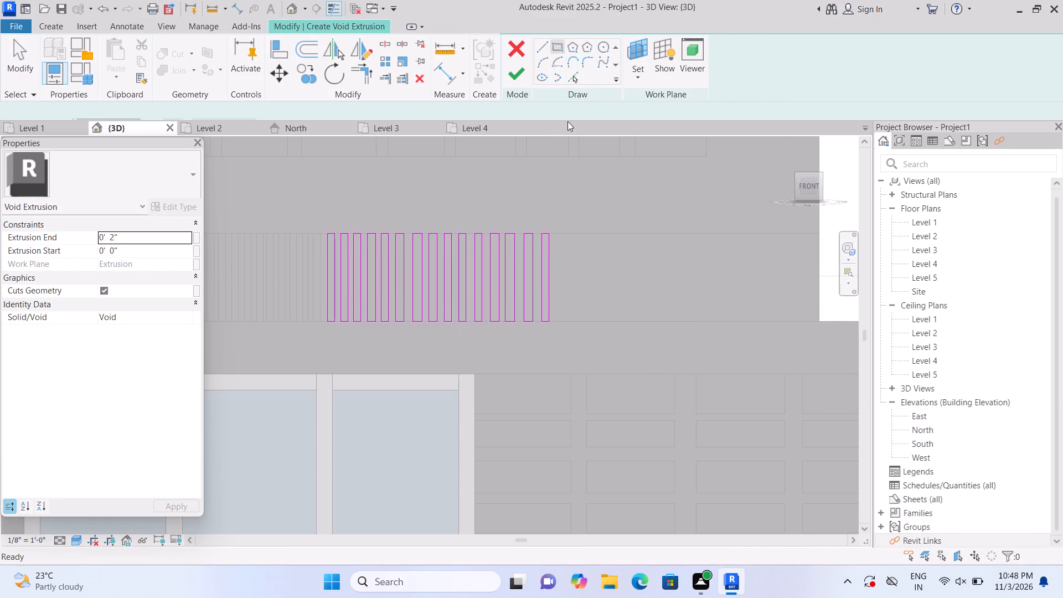
click(558, 234)
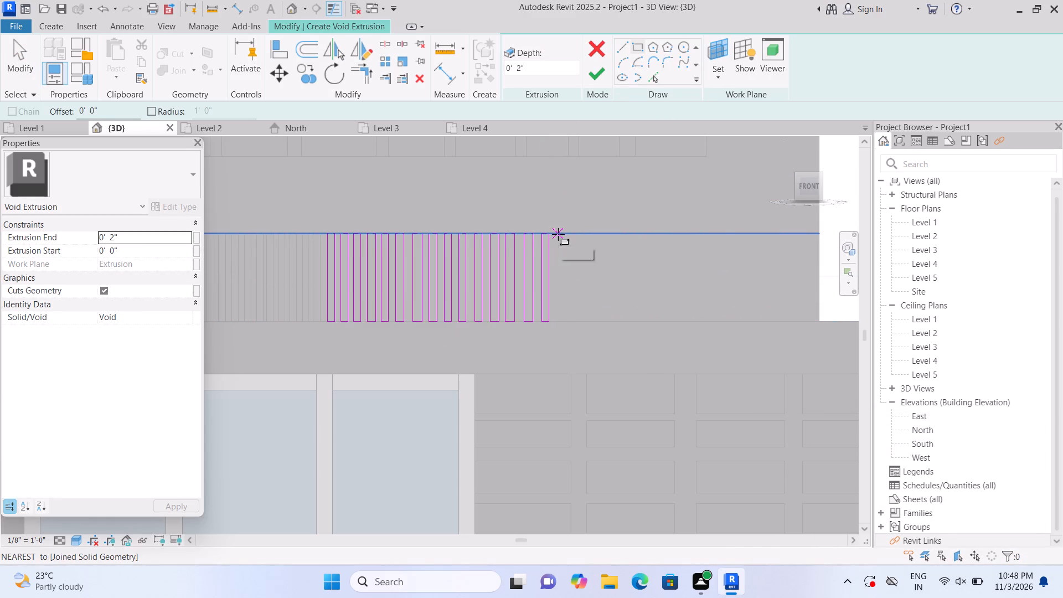
double_click(566, 323)
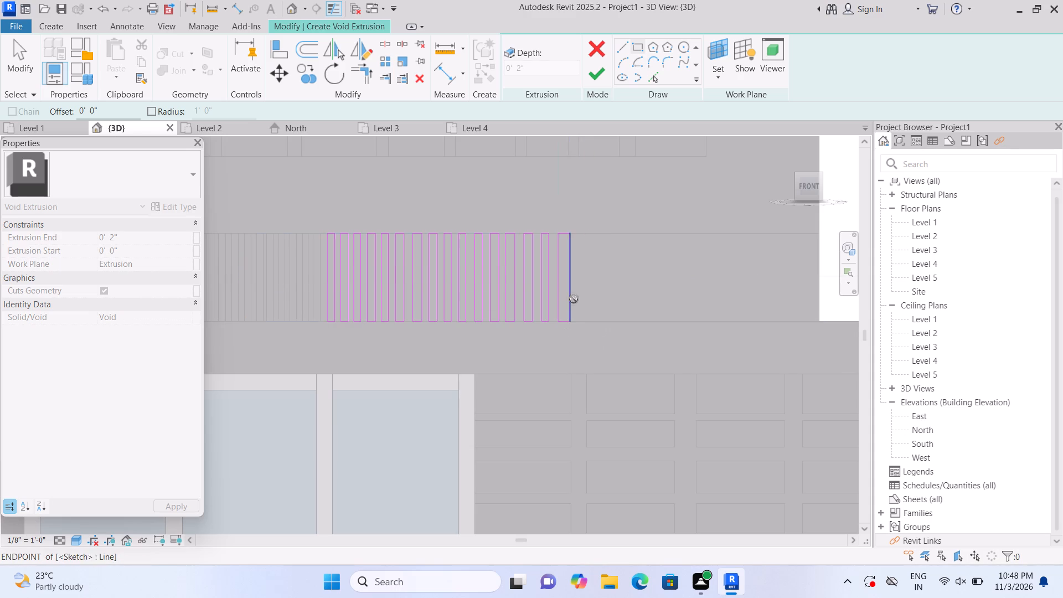
key(Escape)
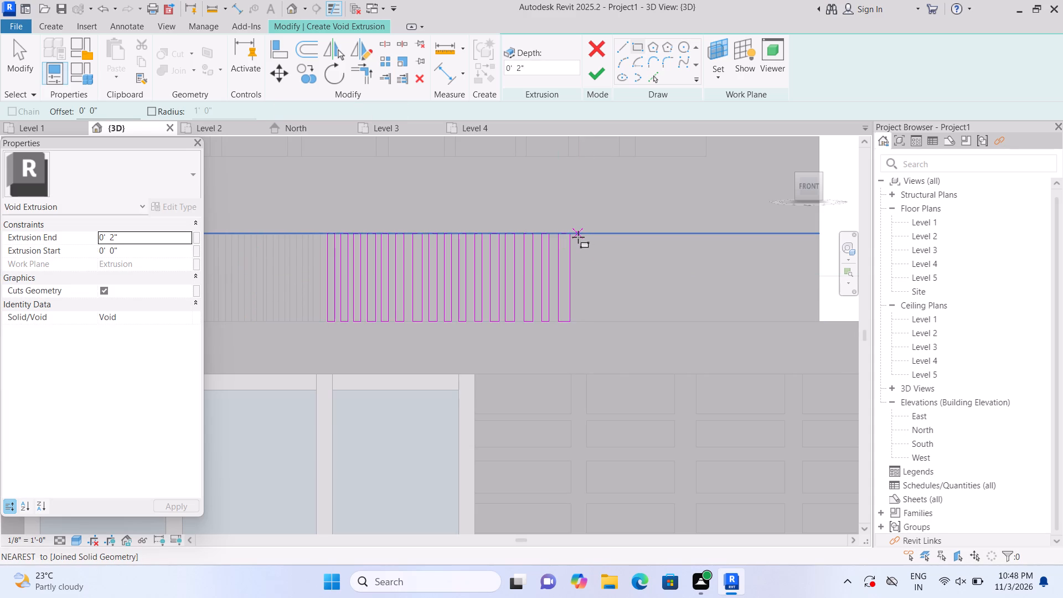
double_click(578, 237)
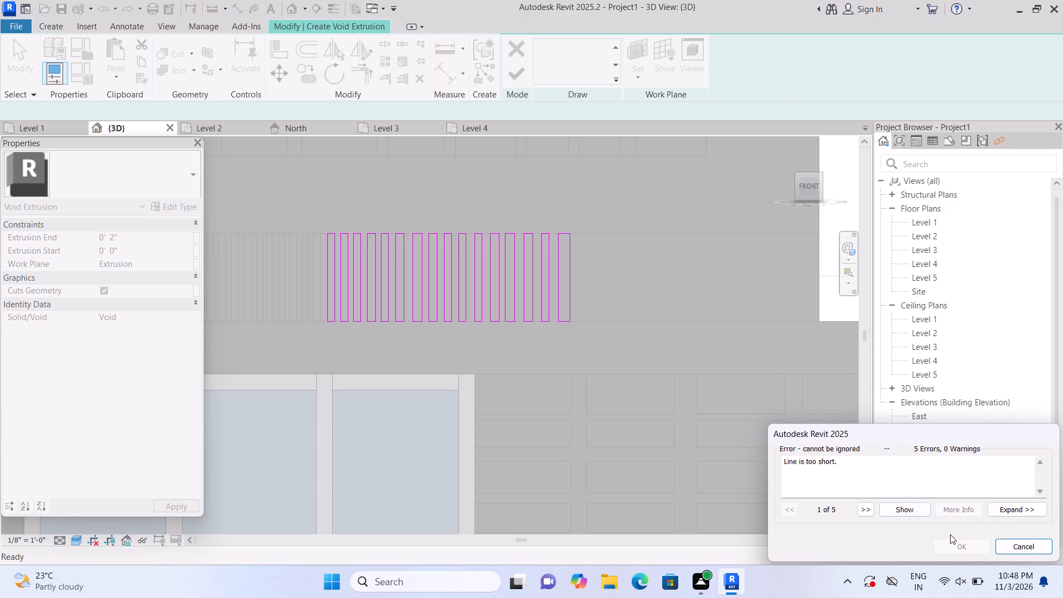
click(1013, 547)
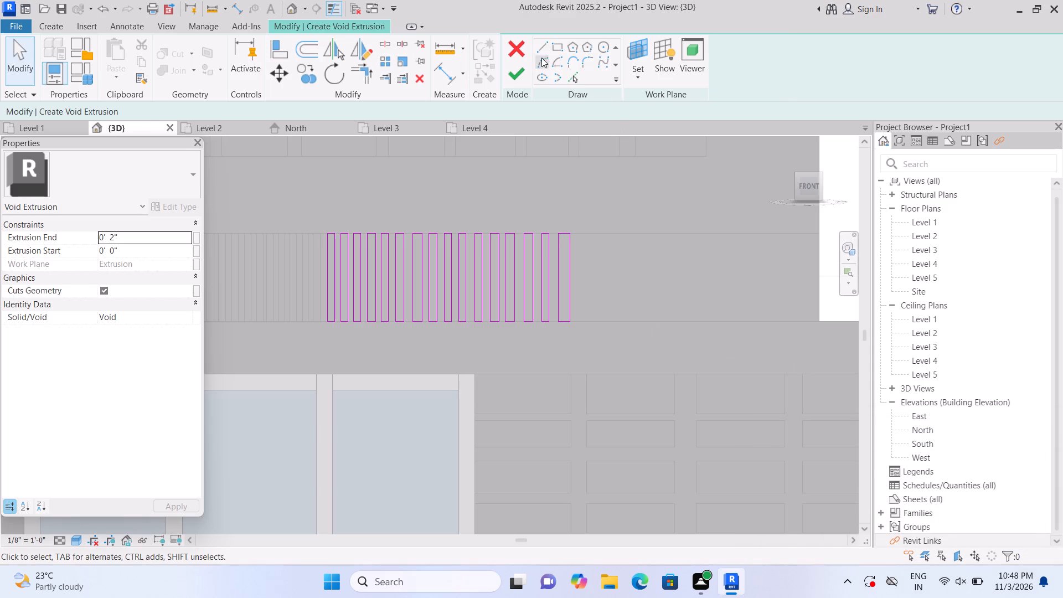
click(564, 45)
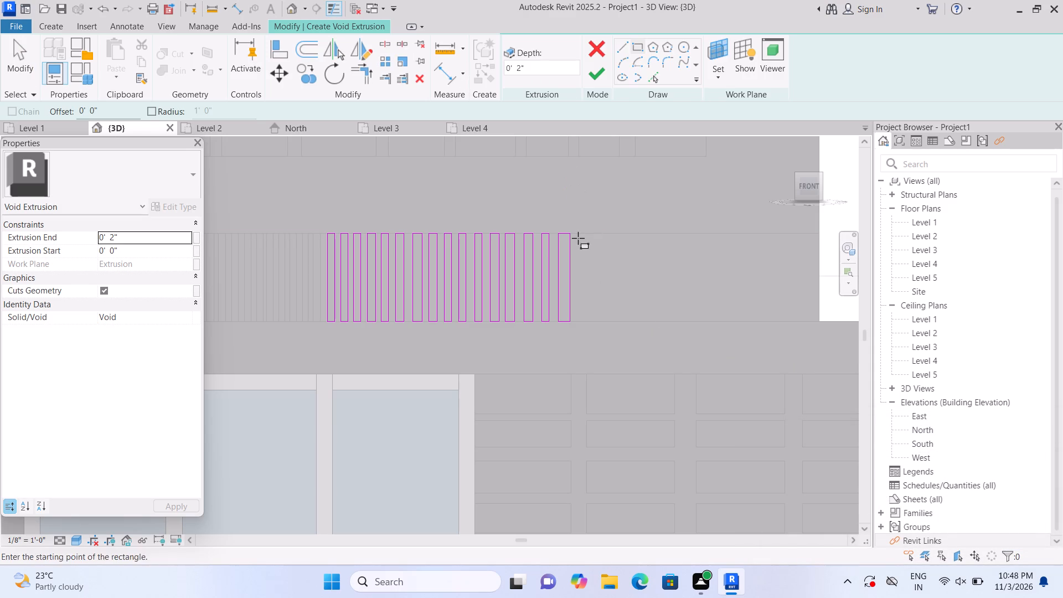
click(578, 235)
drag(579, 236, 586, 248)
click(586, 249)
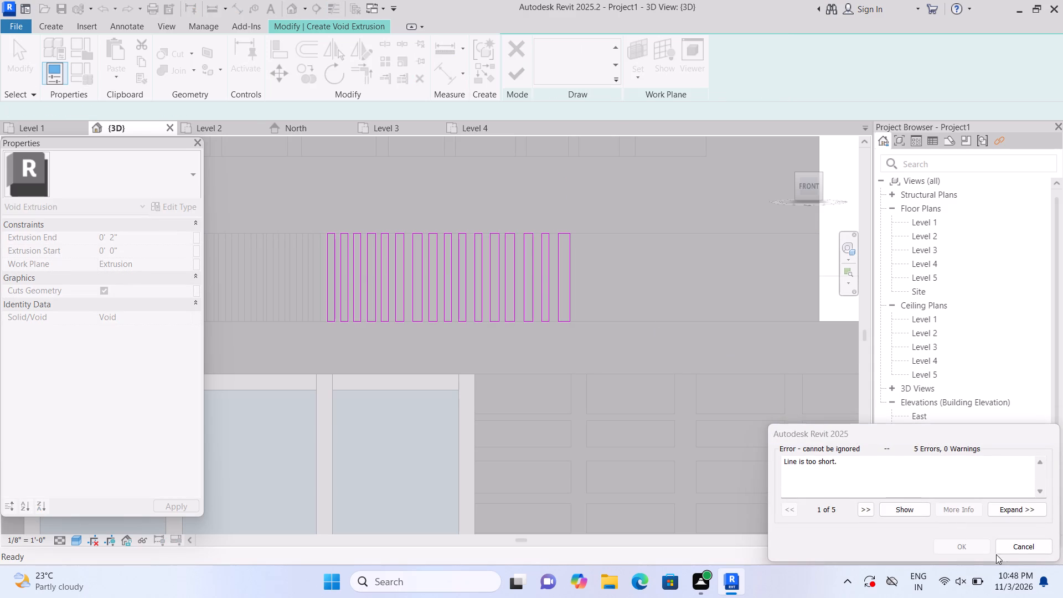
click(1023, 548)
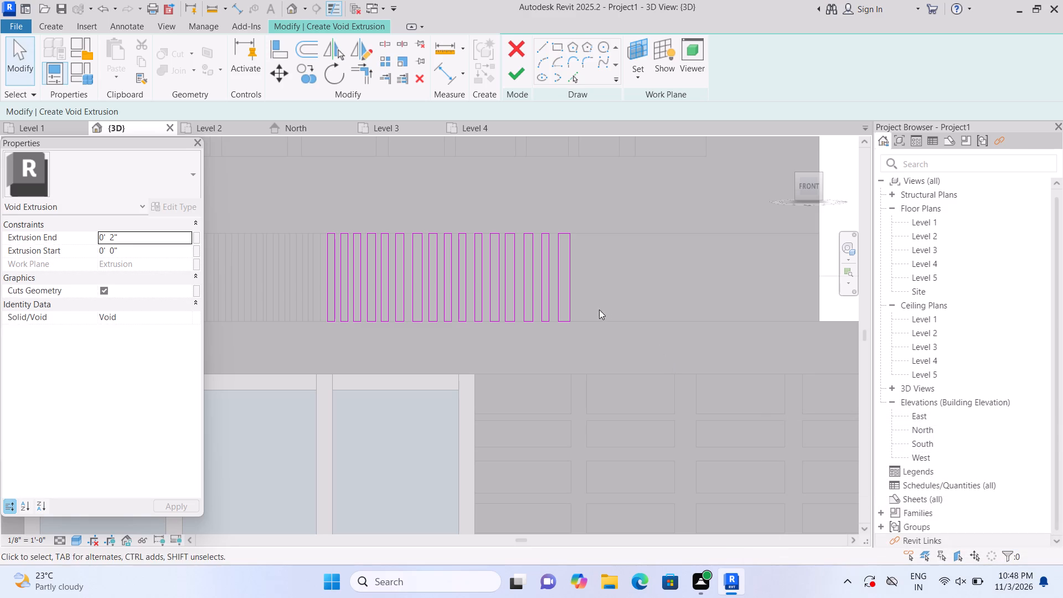
Sketch four more rectangles about 1 1/4" to 1 1/2" wide between the band's edges, continuing the slot row toward the wall's right end.
middle_drag(590, 304, 521, 271)
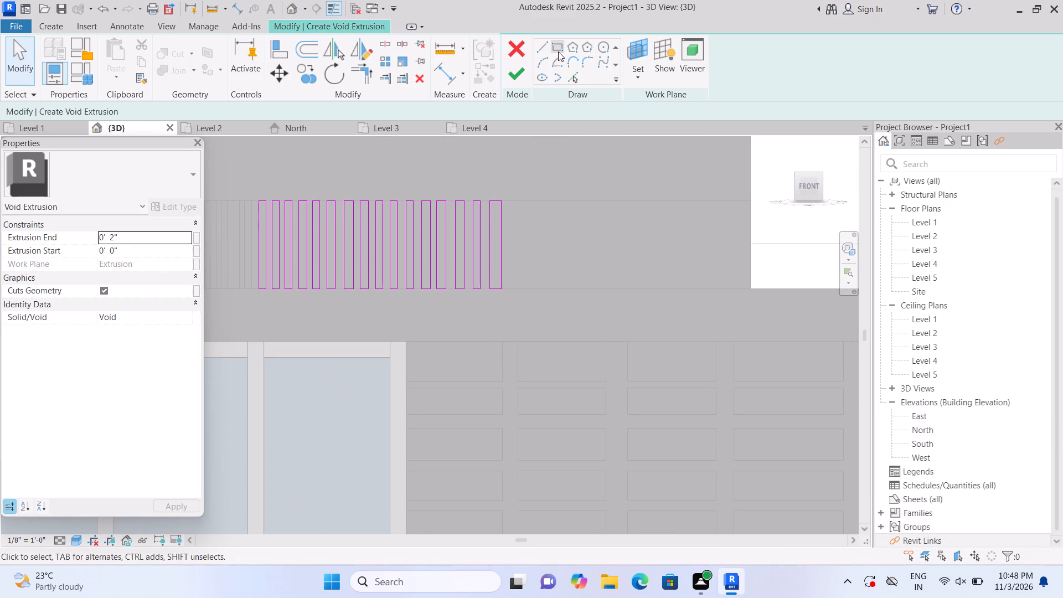
click(557, 51)
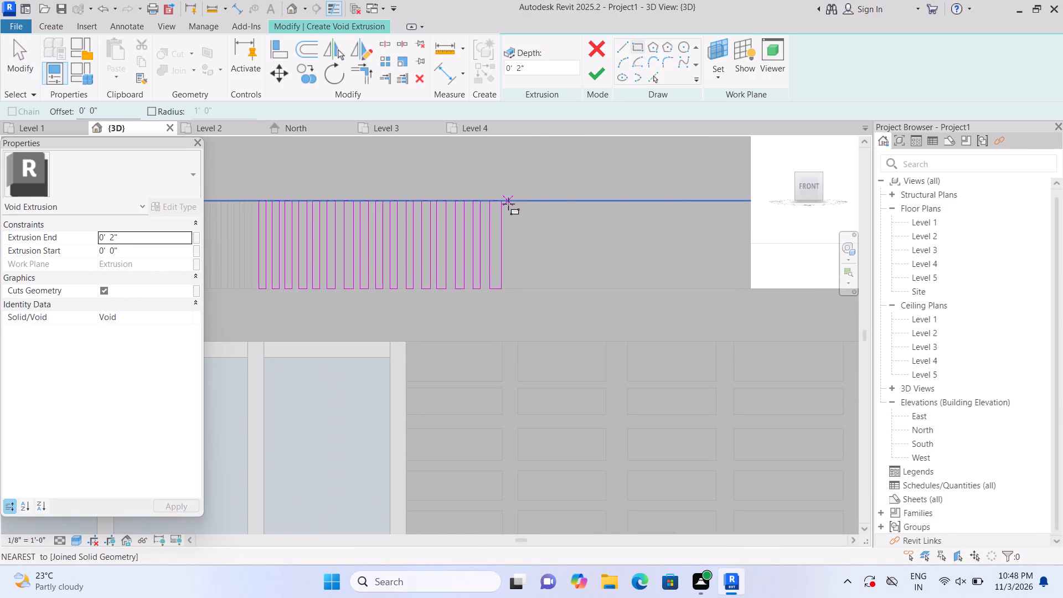
click(508, 204)
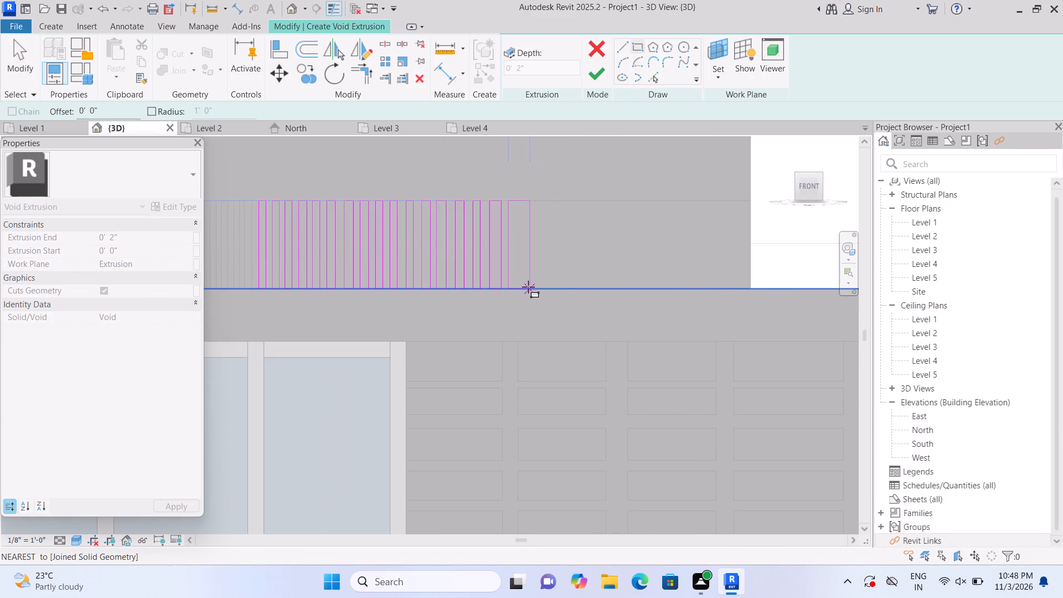
click(516, 284)
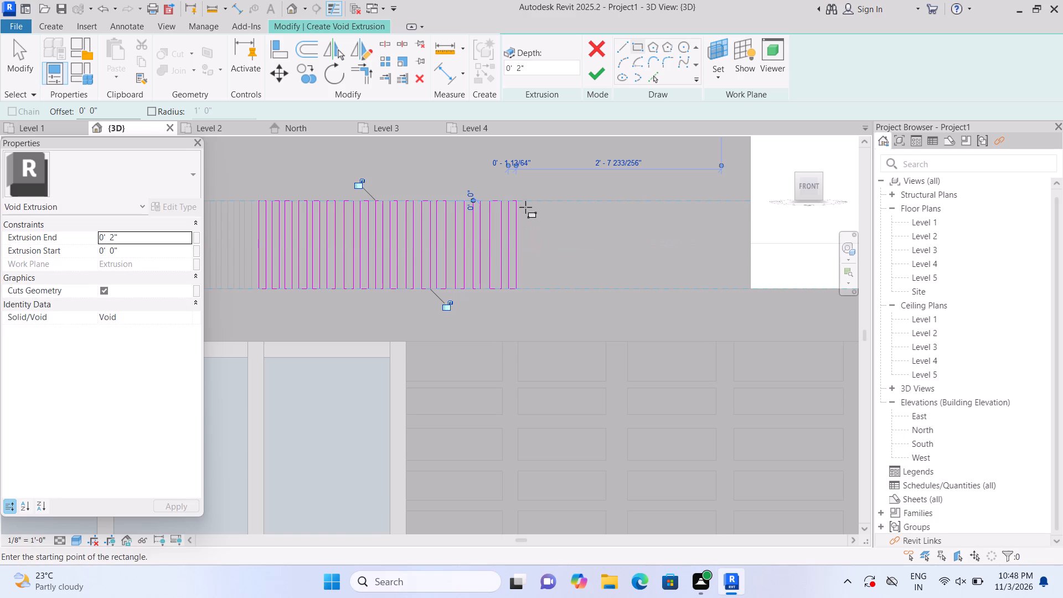
click(524, 205)
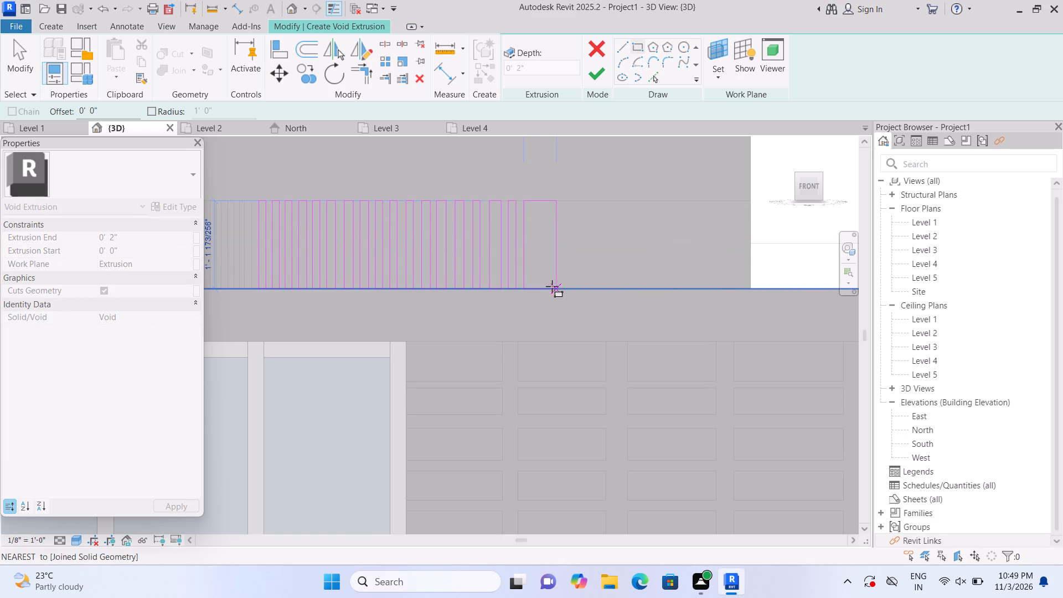
click(534, 286)
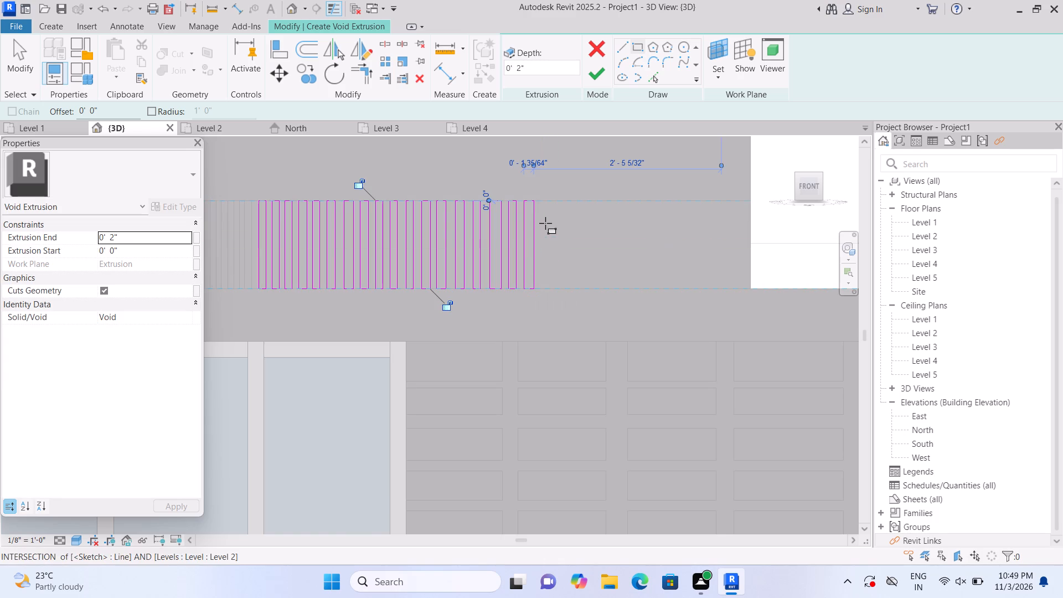
click(541, 204)
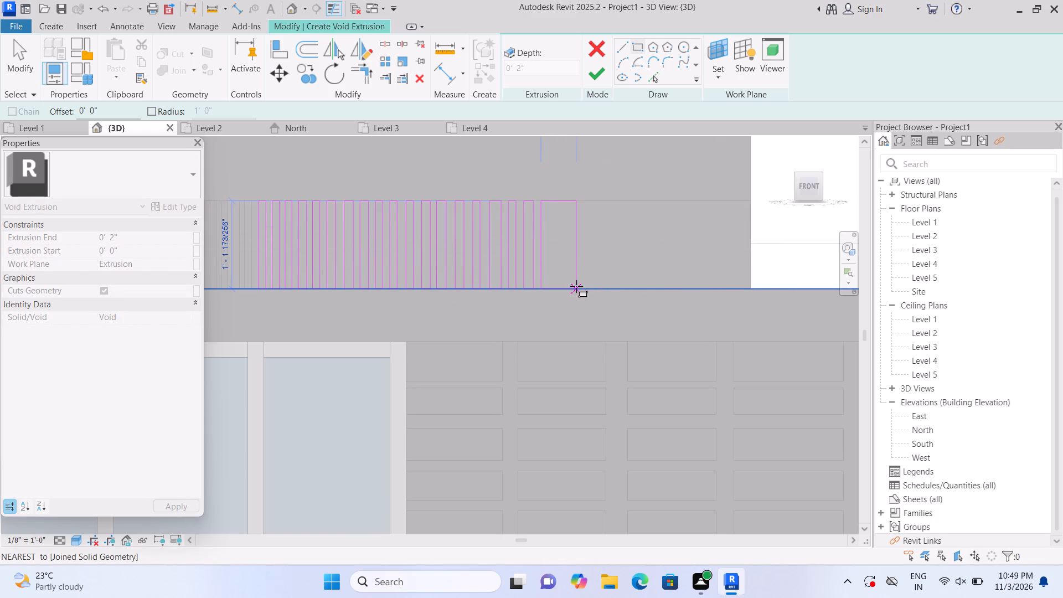
click(552, 286)
click(561, 205)
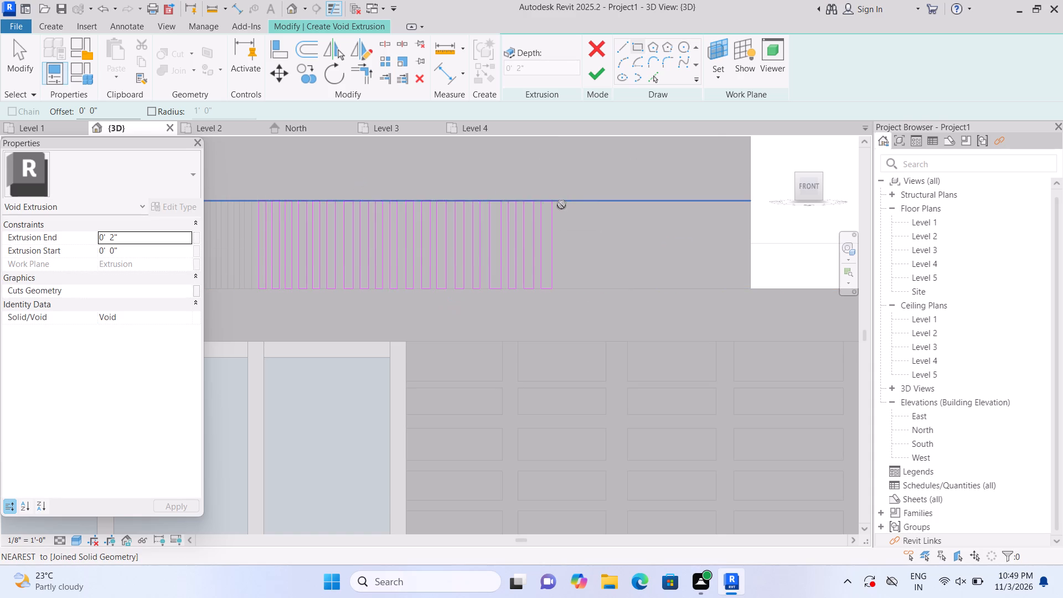
click(571, 288)
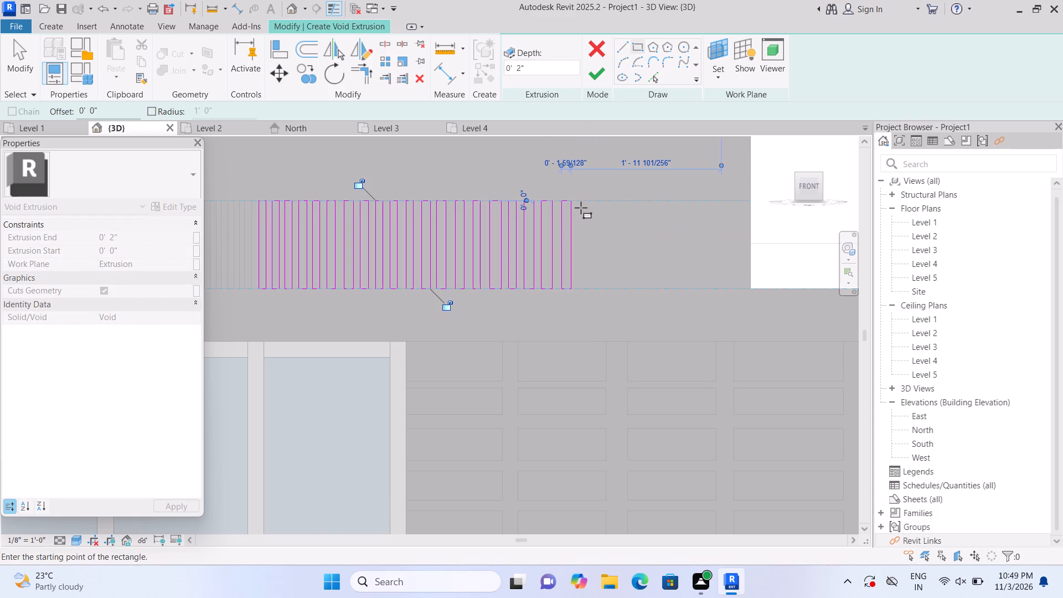
Sketch three more narrow rectangles about 1 1/2" to 1 5/8" wide between the band's edges, continuing the slot row toward the wall's right end.
click(580, 204)
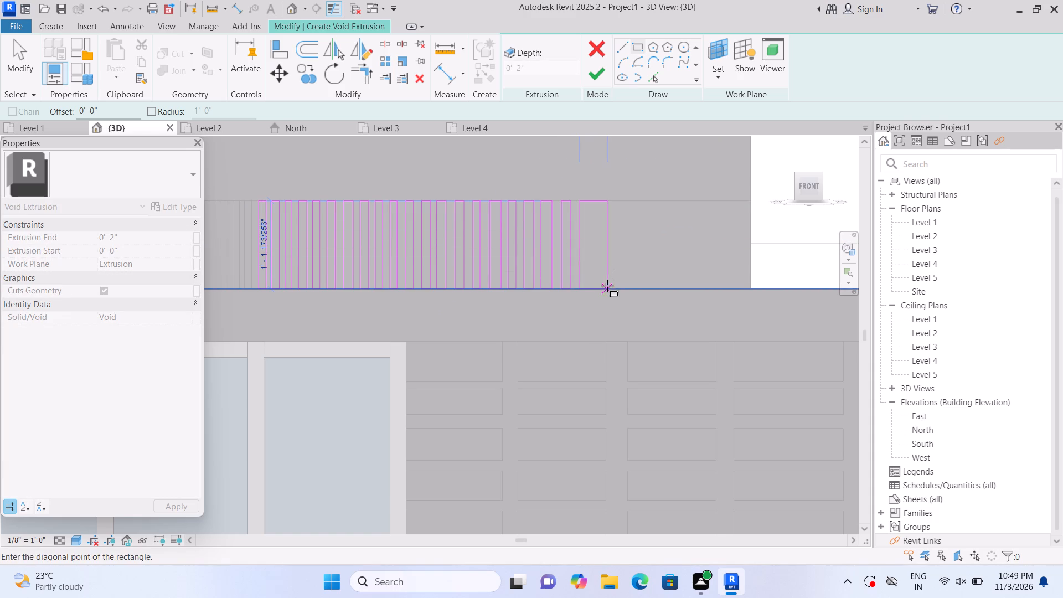
click(590, 290)
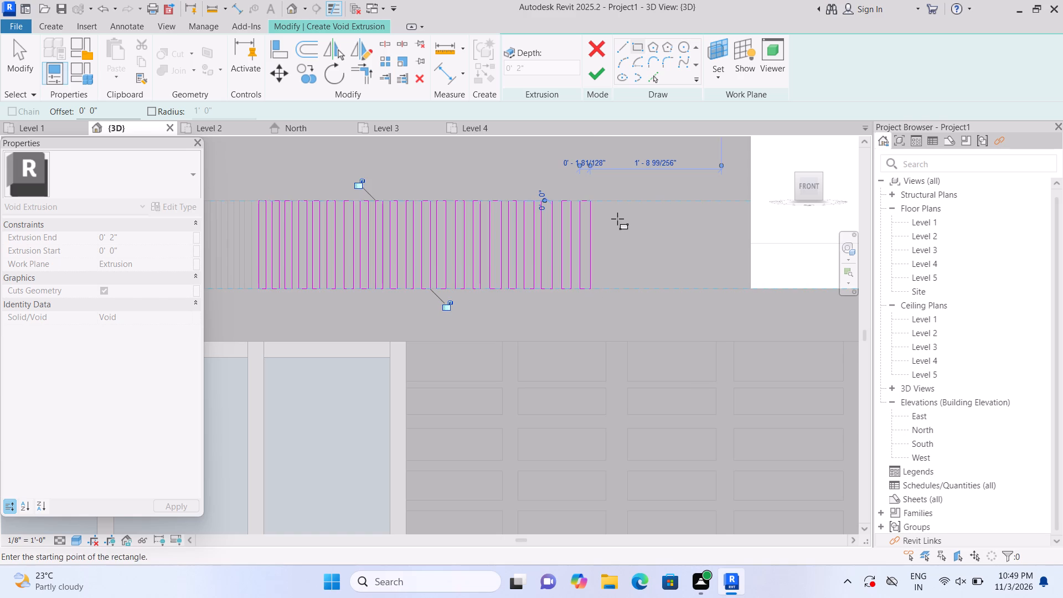
double_click(598, 202)
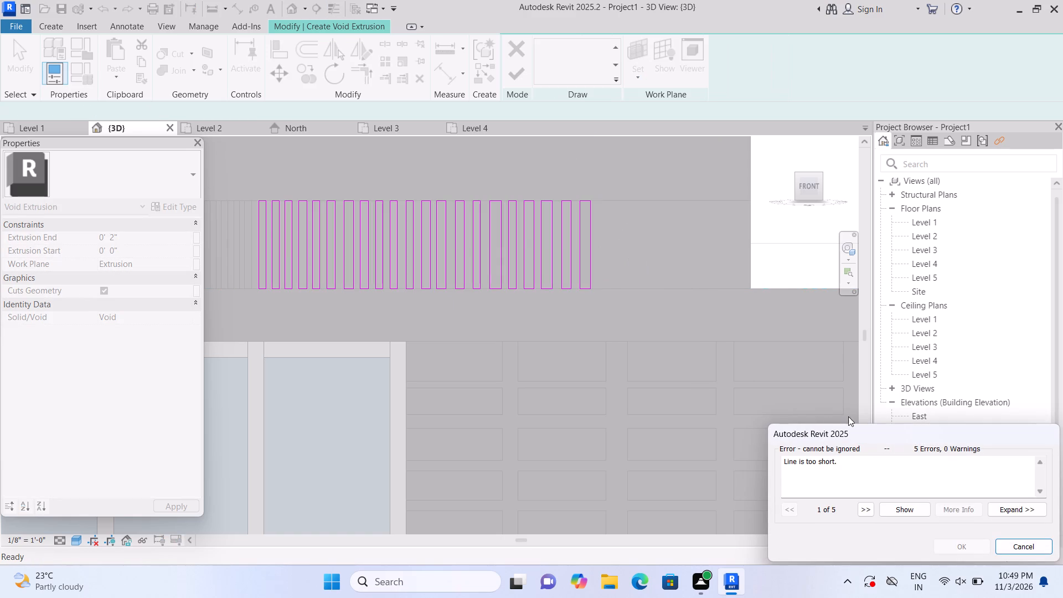
click(1011, 548)
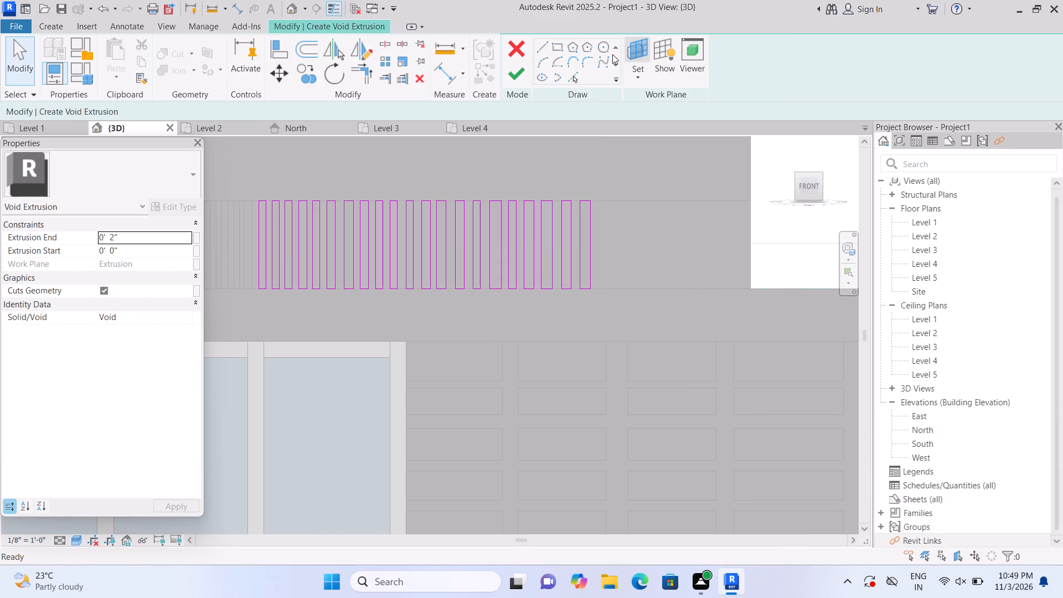
click(560, 46)
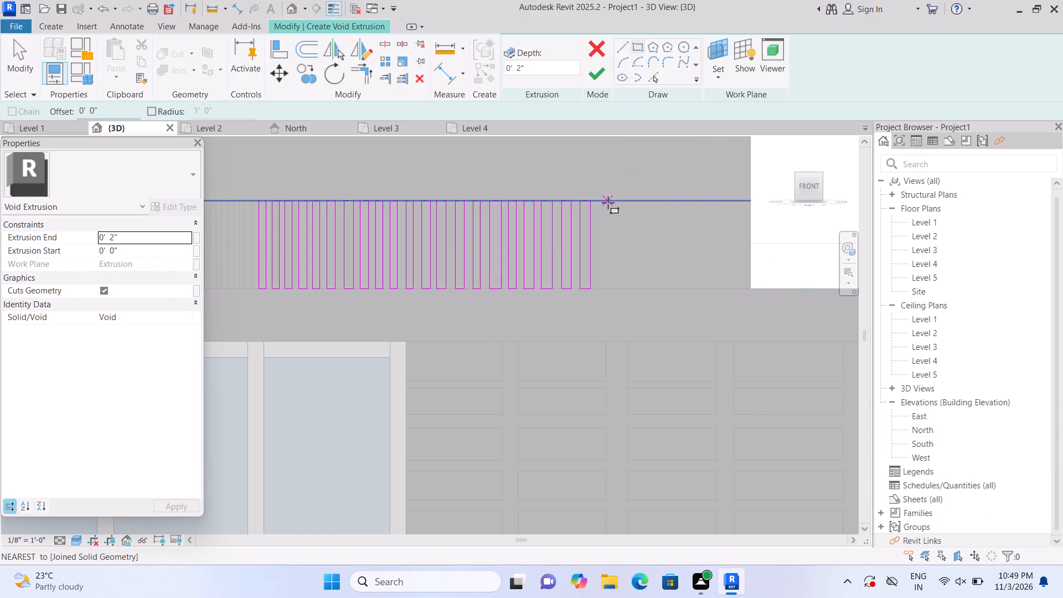
click(602, 202)
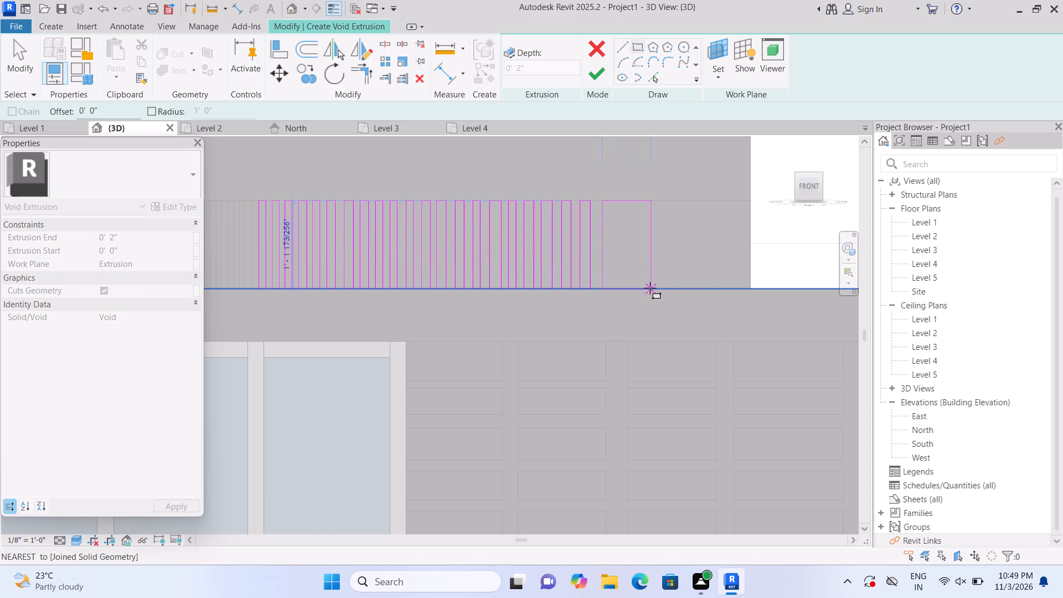
double_click(612, 284)
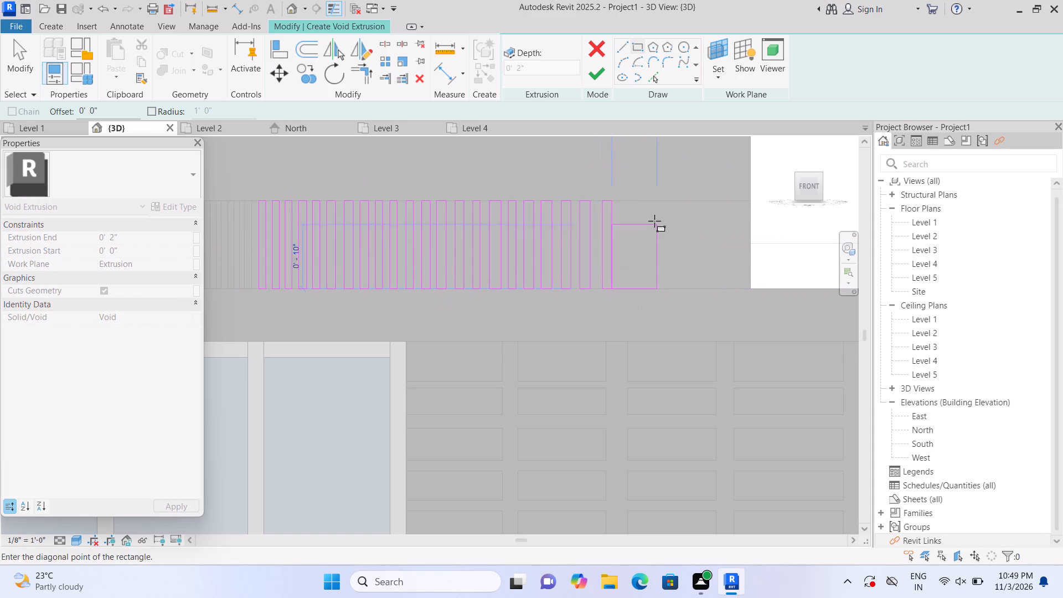
key(Escape)
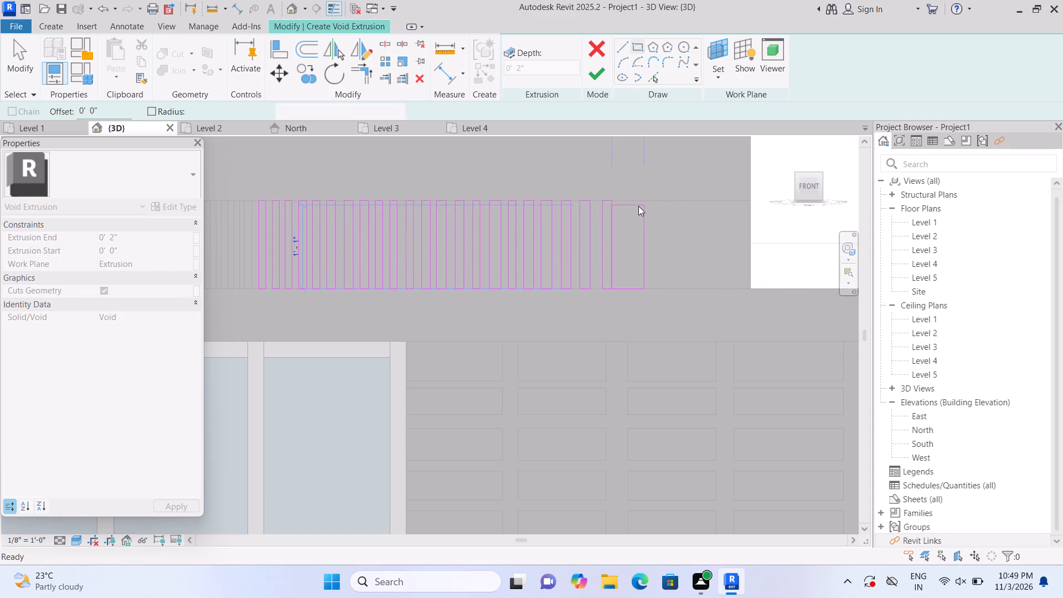
double_click(619, 203)
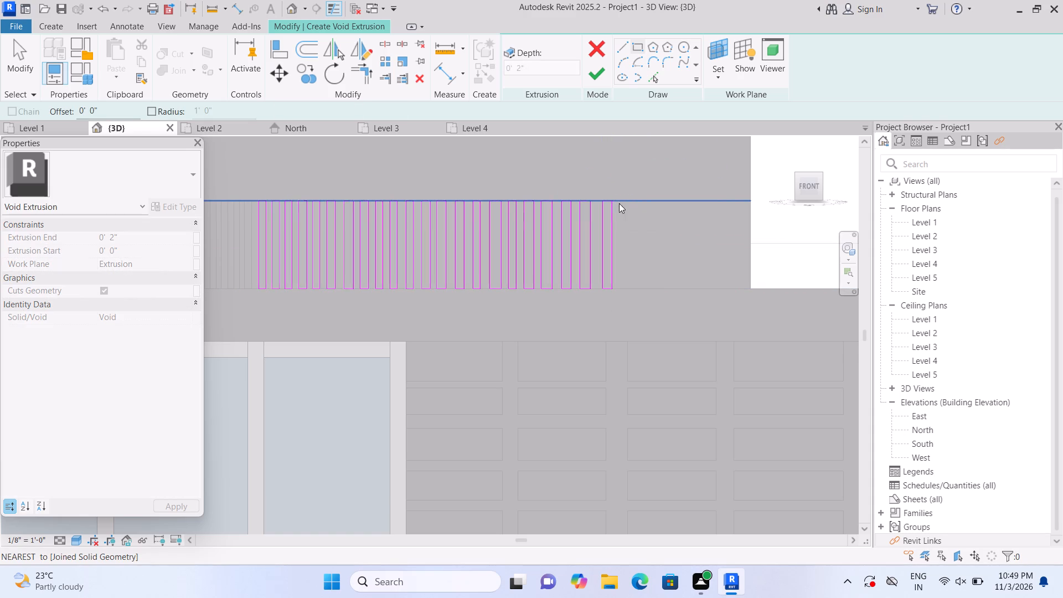
click(1011, 551)
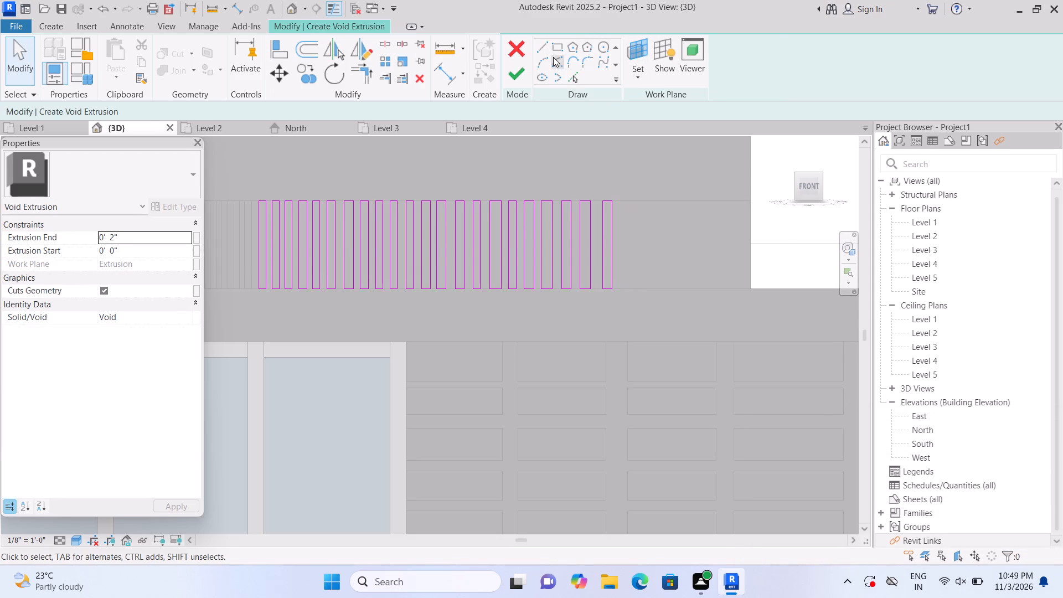
click(554, 49)
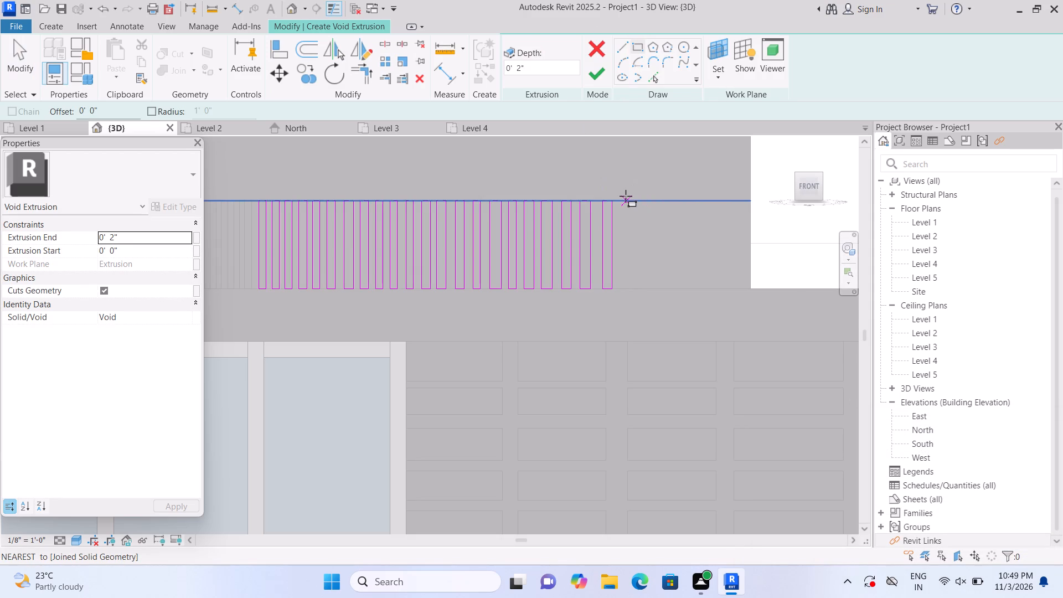
click(620, 200)
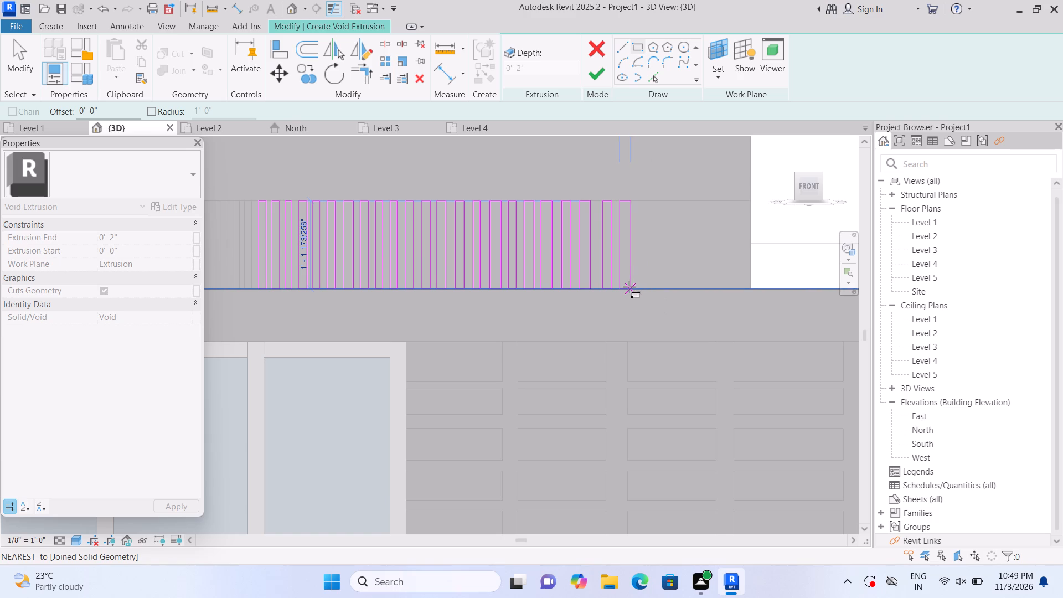
click(629, 287)
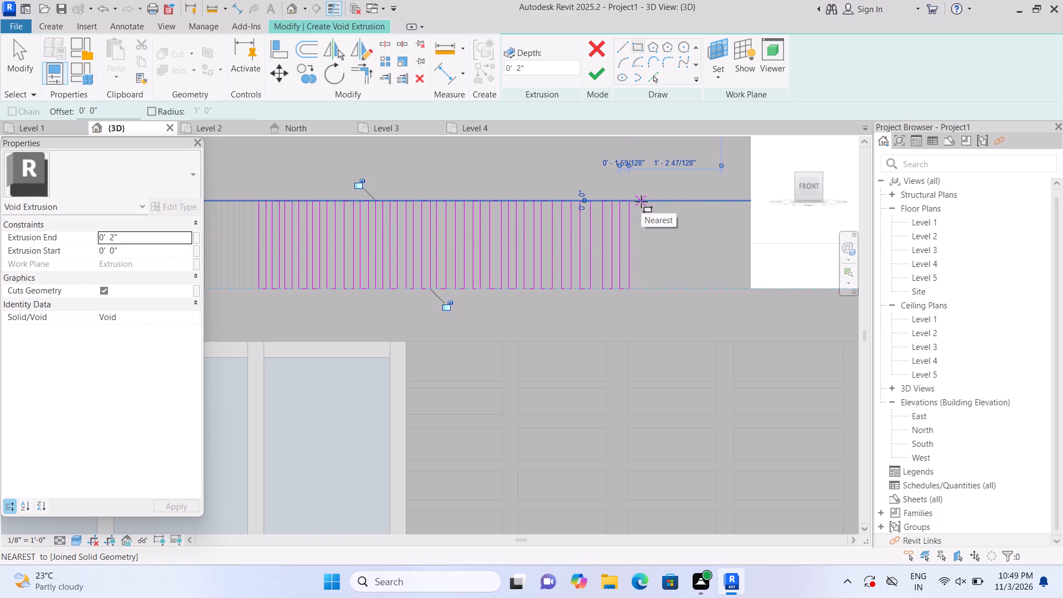
Sketch three further full-height rectangles about 1" to 1 1/2" wide in the band, extending the slot row rightward with small gaps.
click(638, 200)
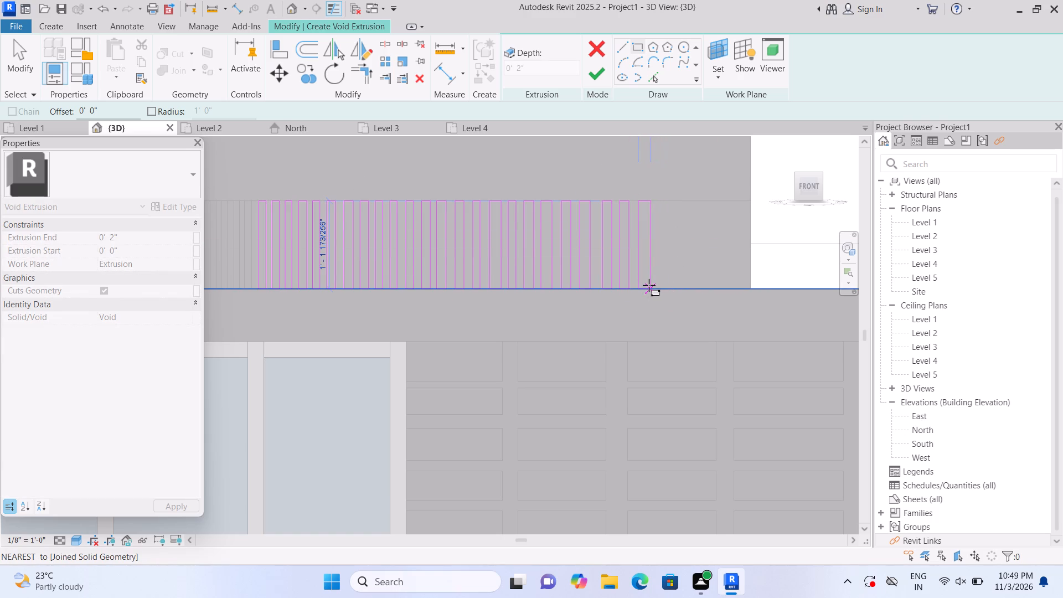
click(645, 286)
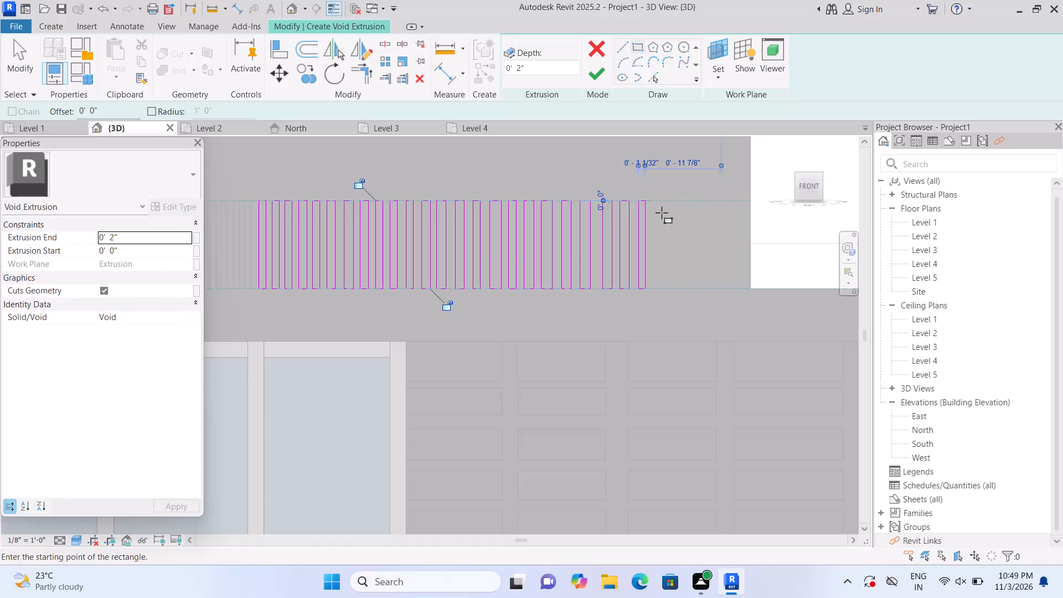
click(656, 203)
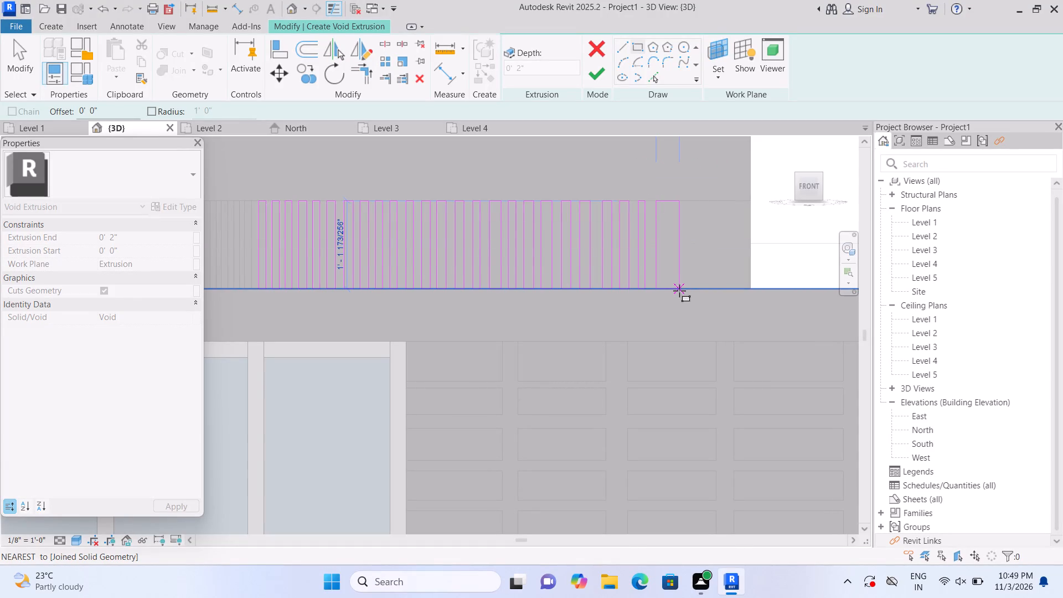
click(665, 288)
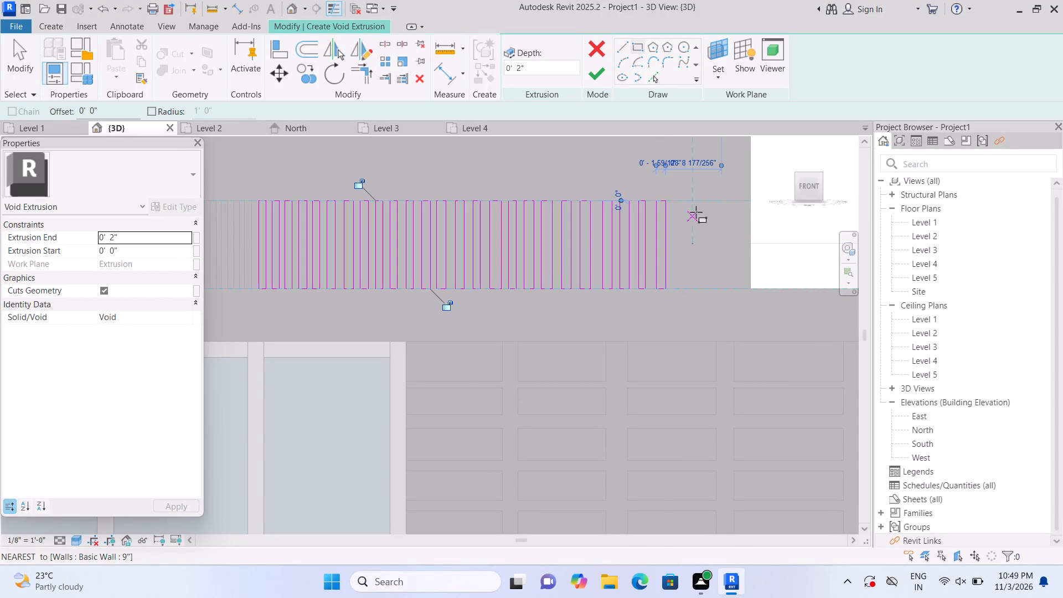
click(675, 204)
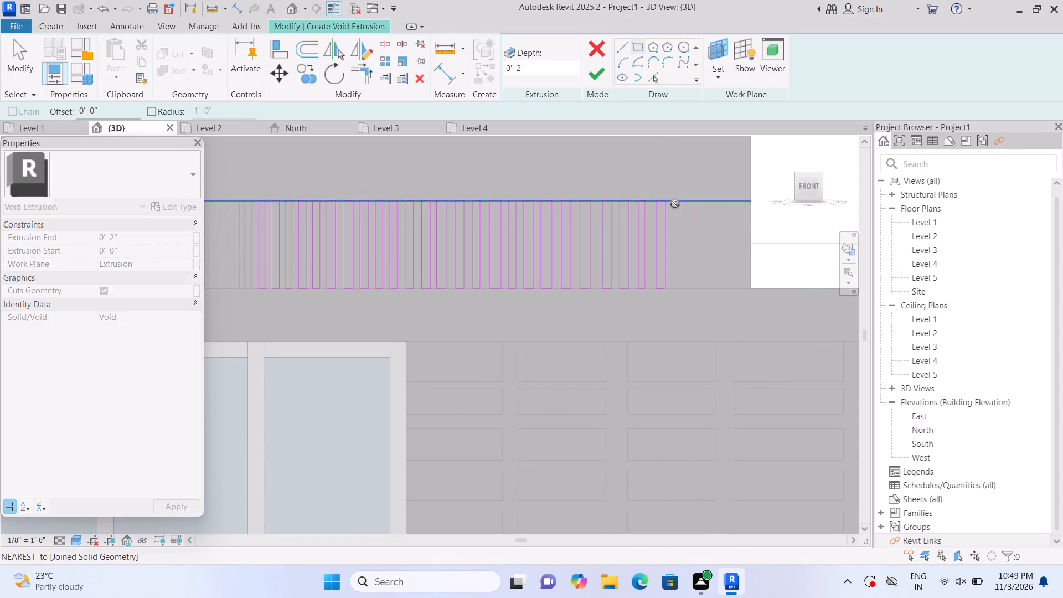
click(681, 287)
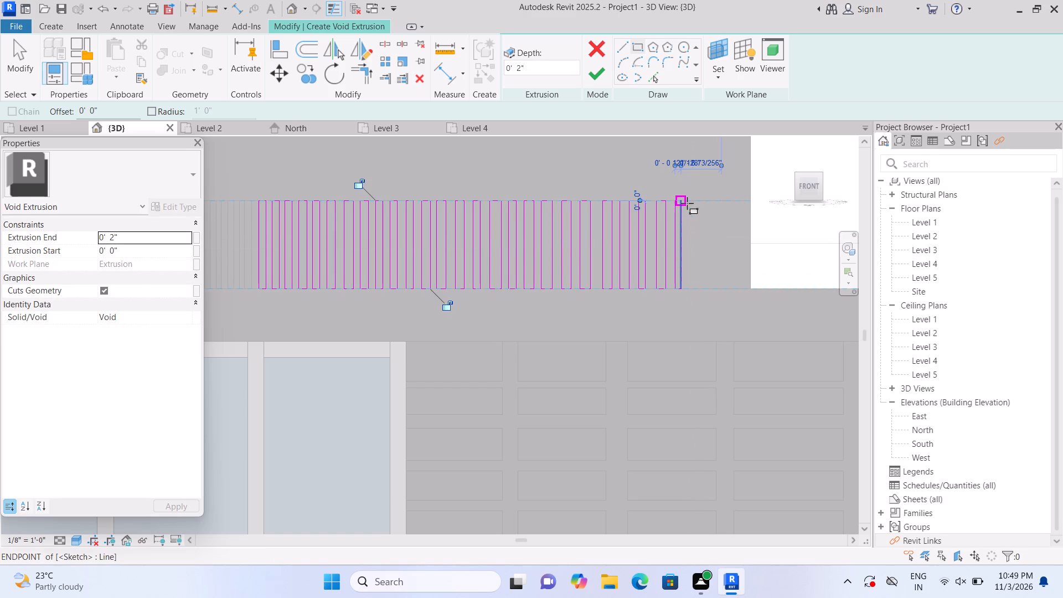
double_click(689, 202)
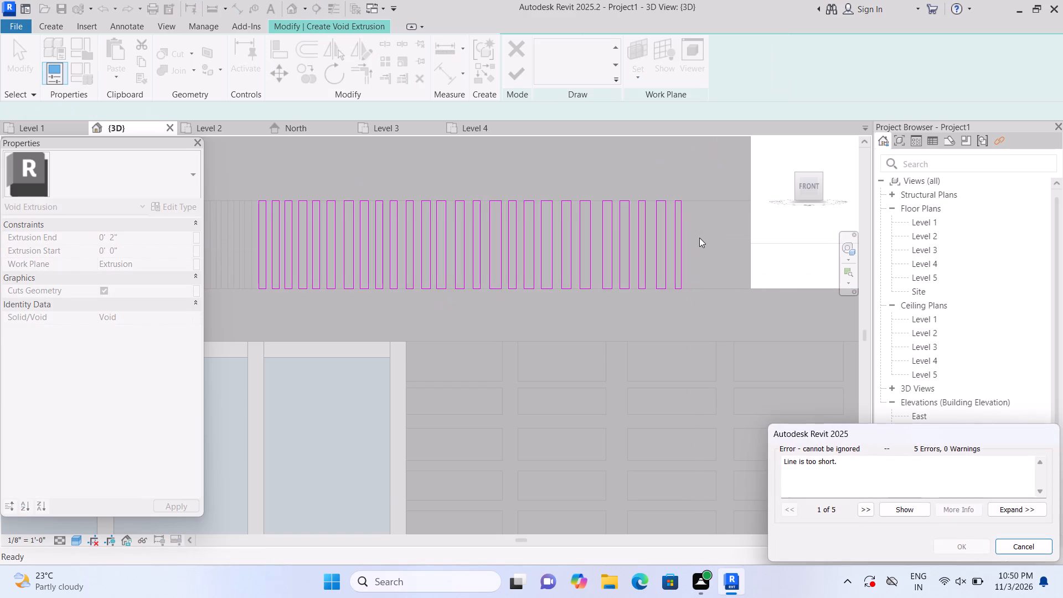
click(1007, 547)
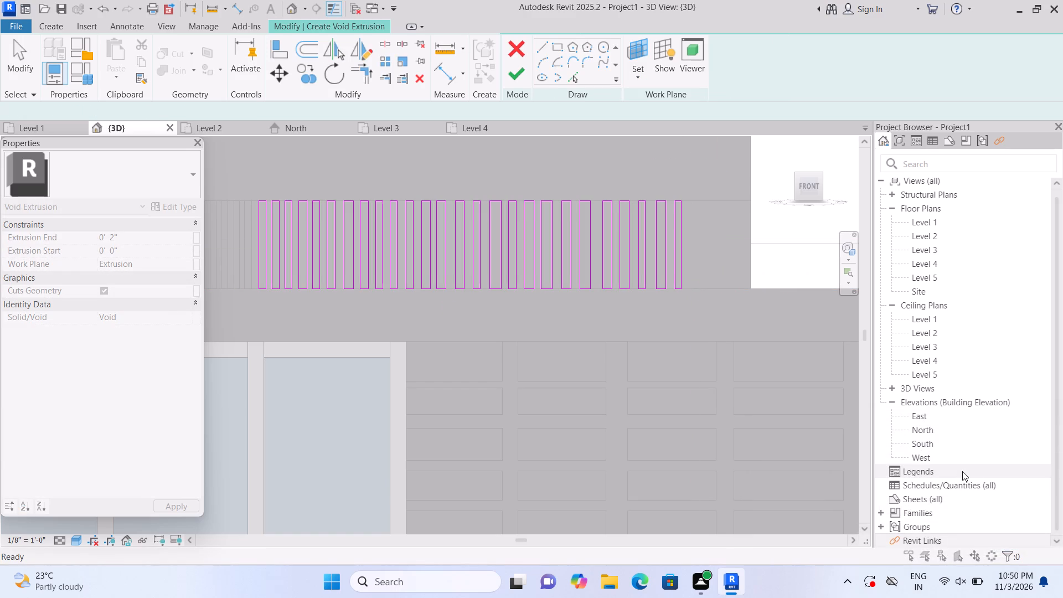
Sketch the last four narrow rectangles about 1'-1 11/16" tall in the band, carrying the slot row up to the wall's right end.
click(553, 45)
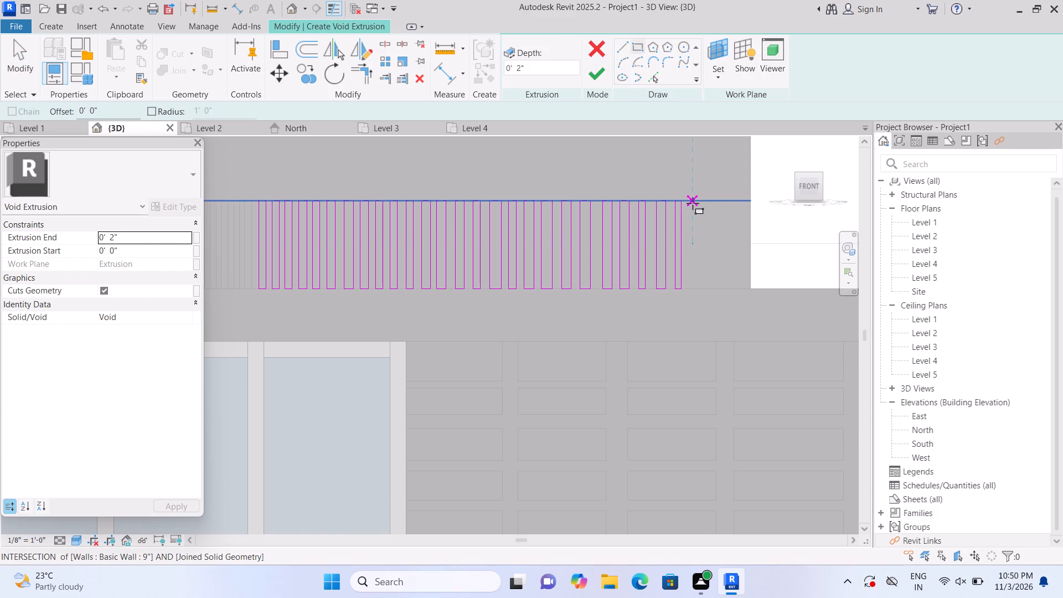
click(689, 203)
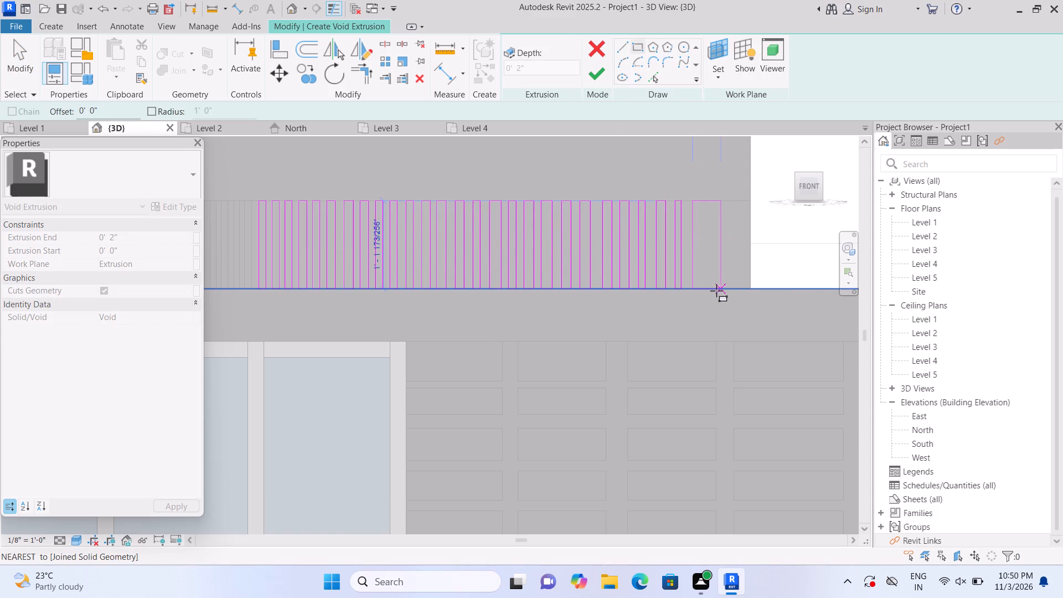
click(700, 290)
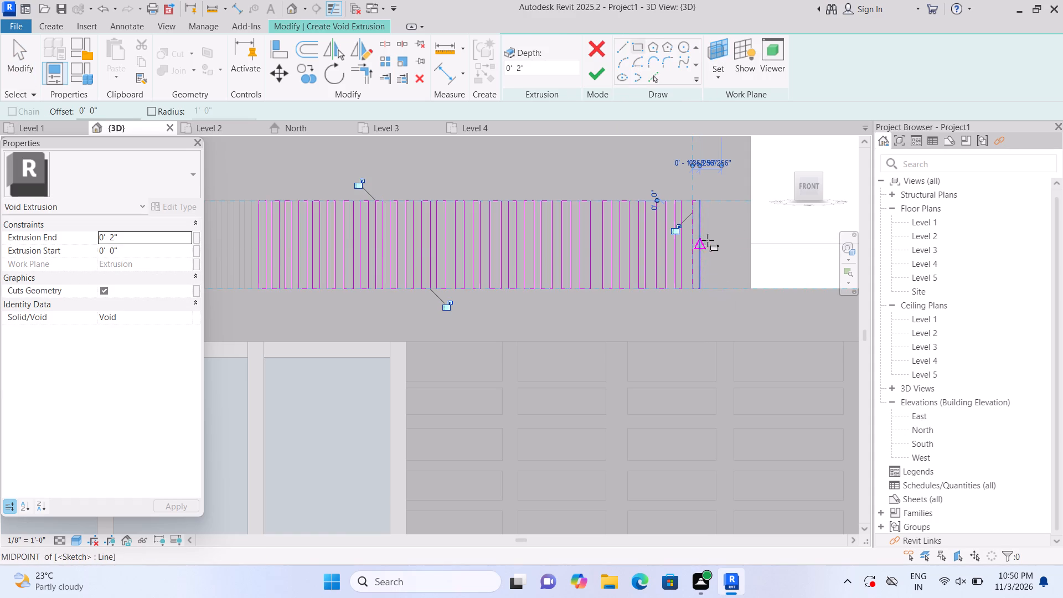
click(708, 202)
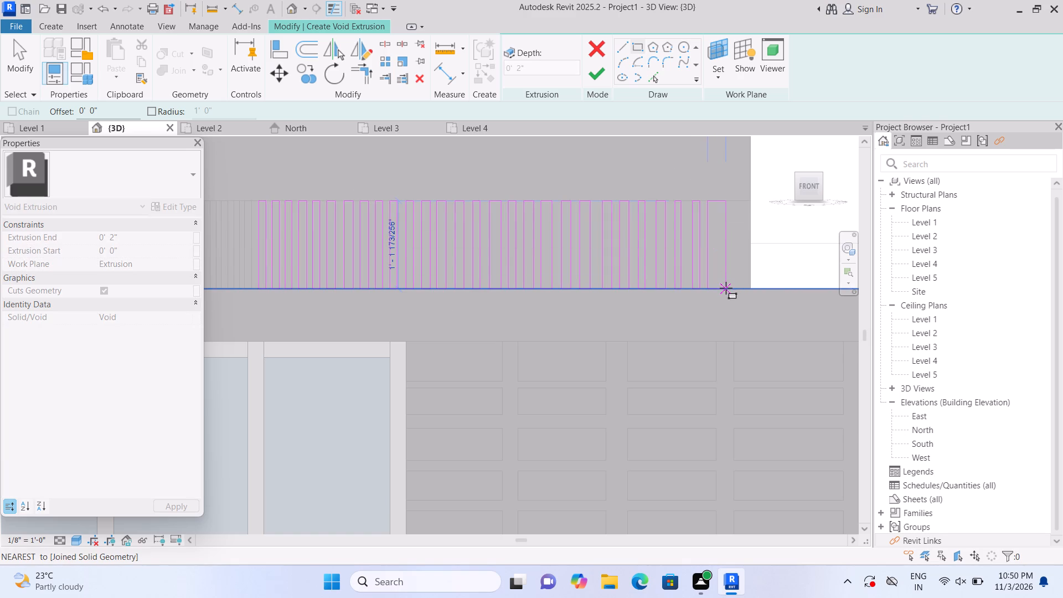
click(717, 287)
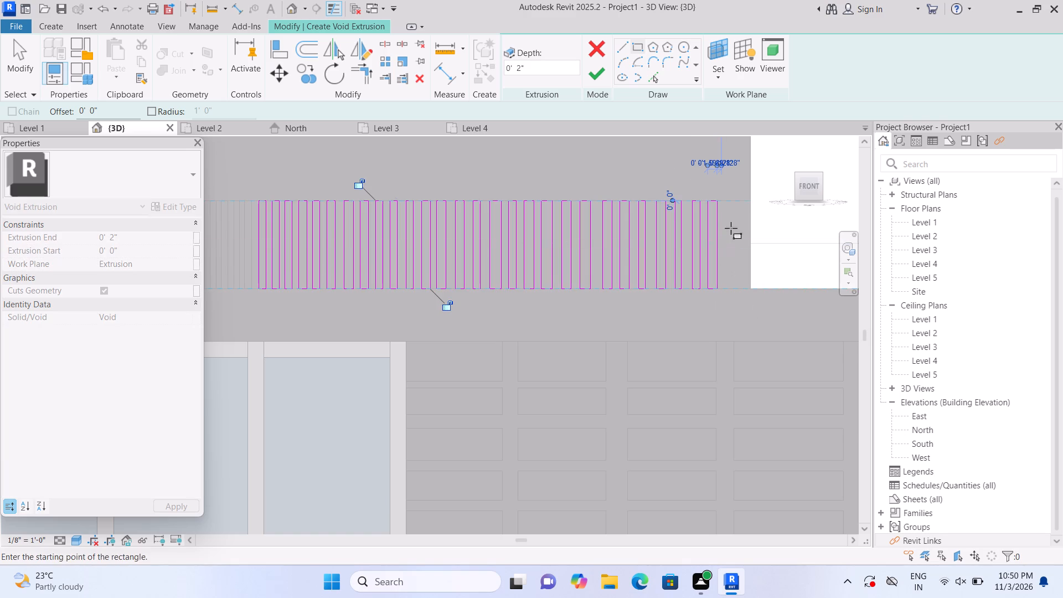
click(724, 204)
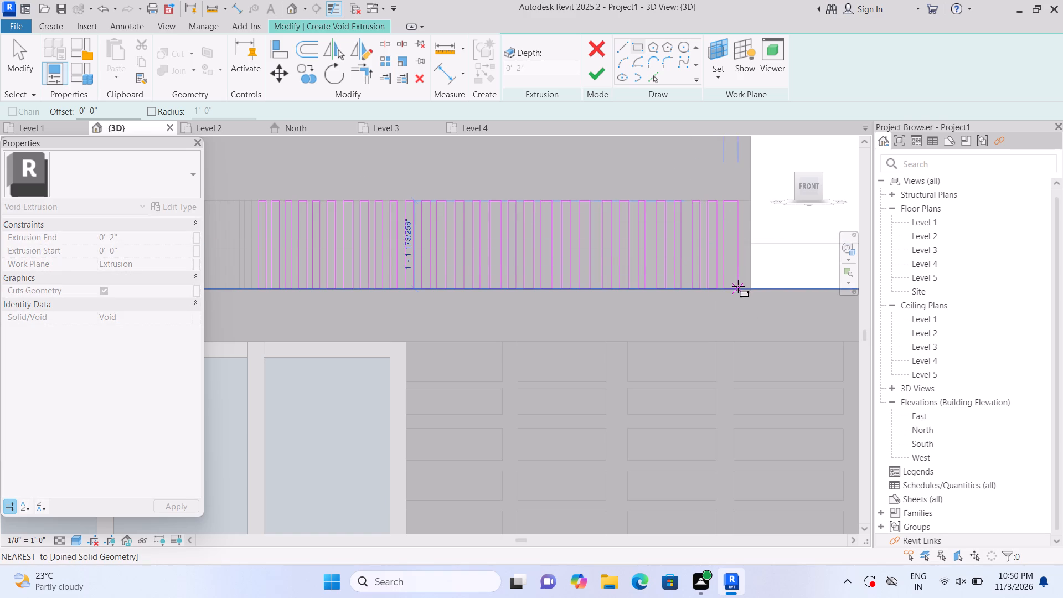
click(732, 287)
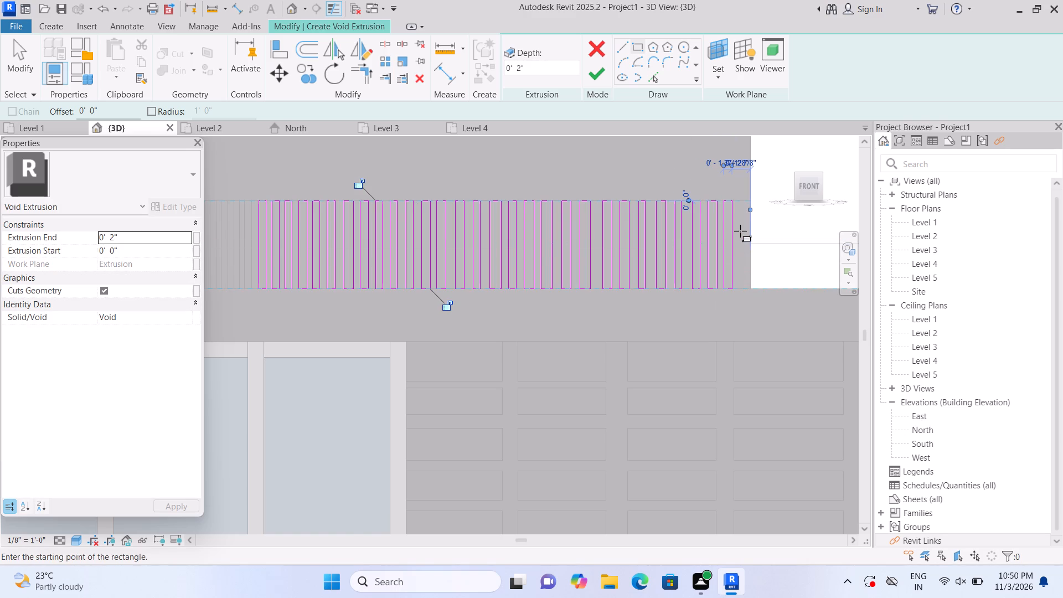
scroll(740, 229, up, 5)
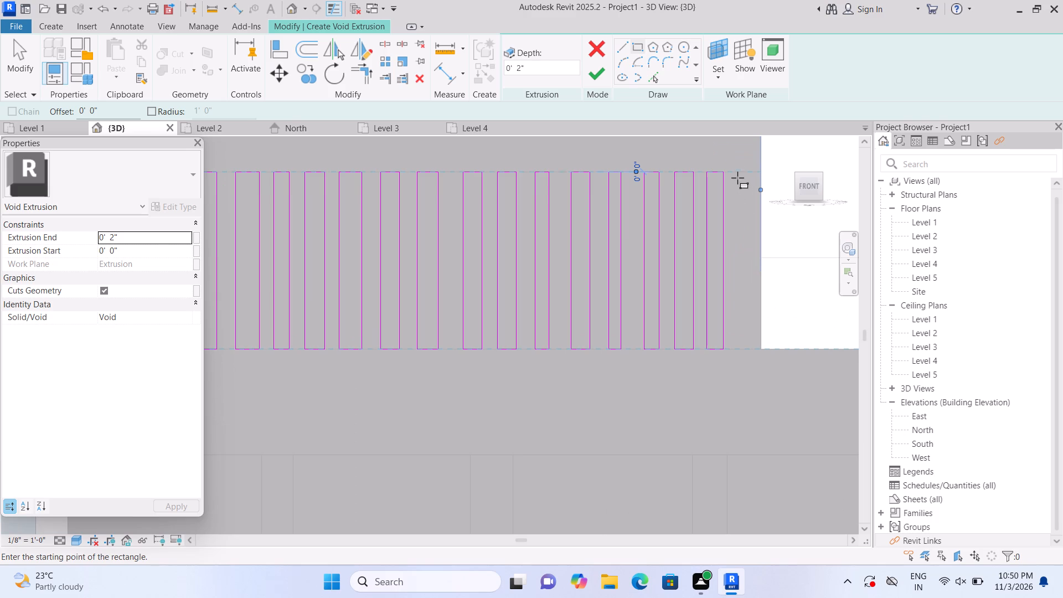
click(735, 176)
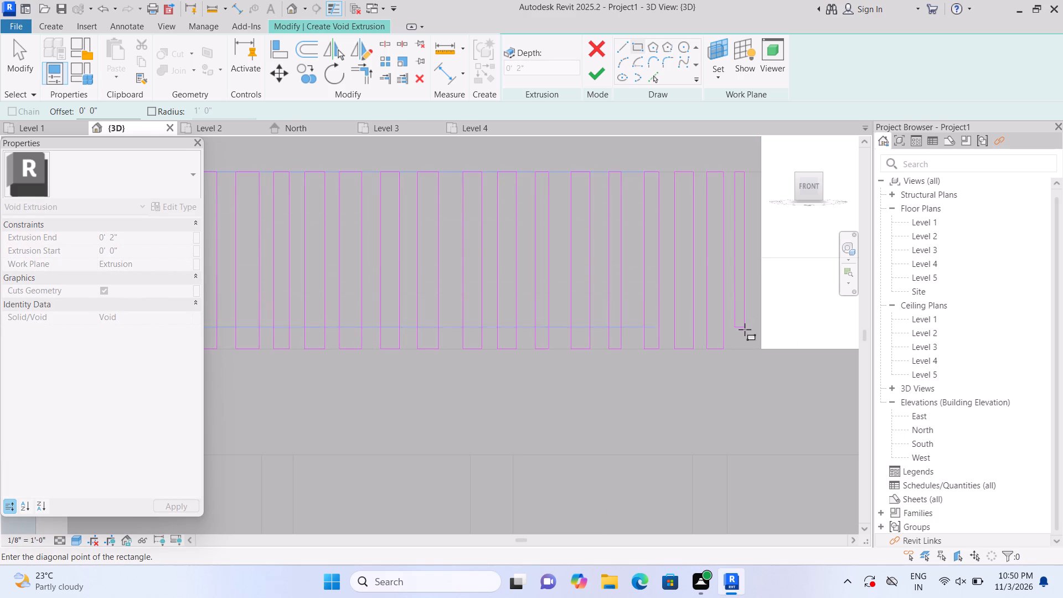
click(749, 345)
Finish the slot-row sketch as a void extrusion and set its extrusion end to 1".
scroll(747, 344, down, 4)
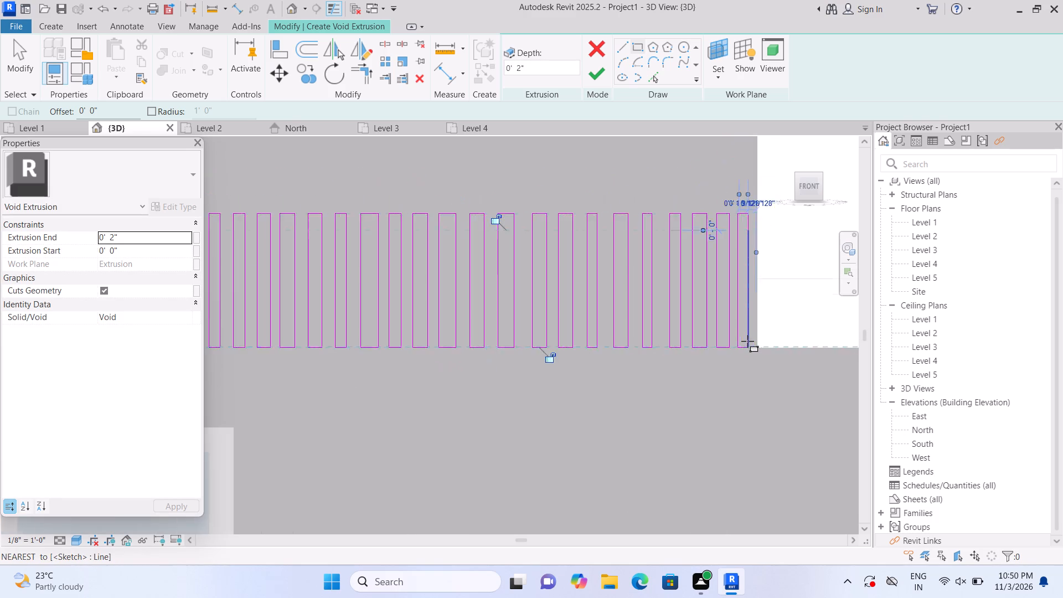
scroll(747, 341, down, 3)
click(597, 74)
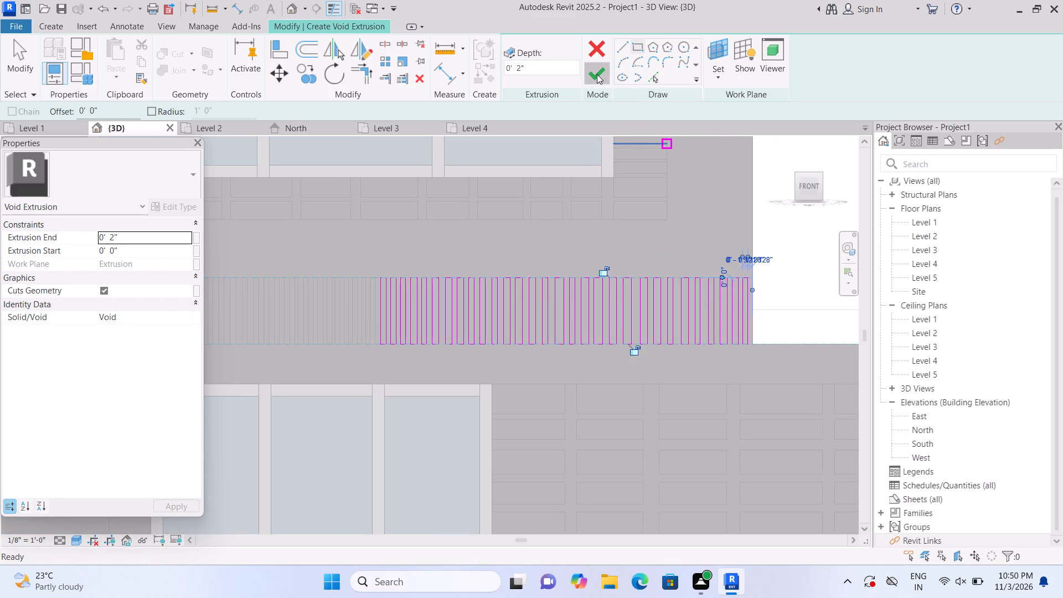
click(159, 233)
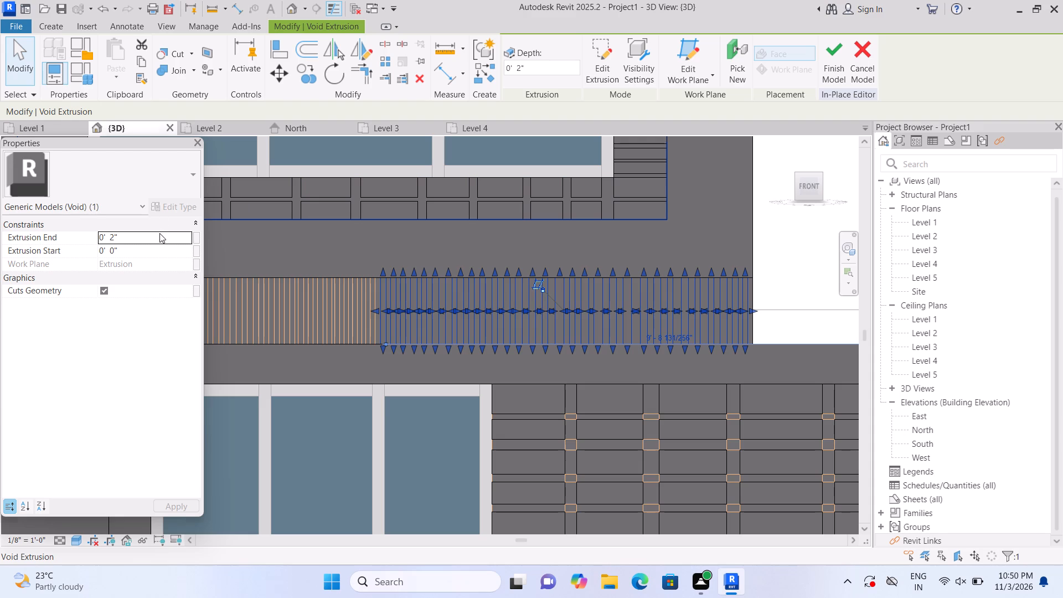
key(BackSpace)
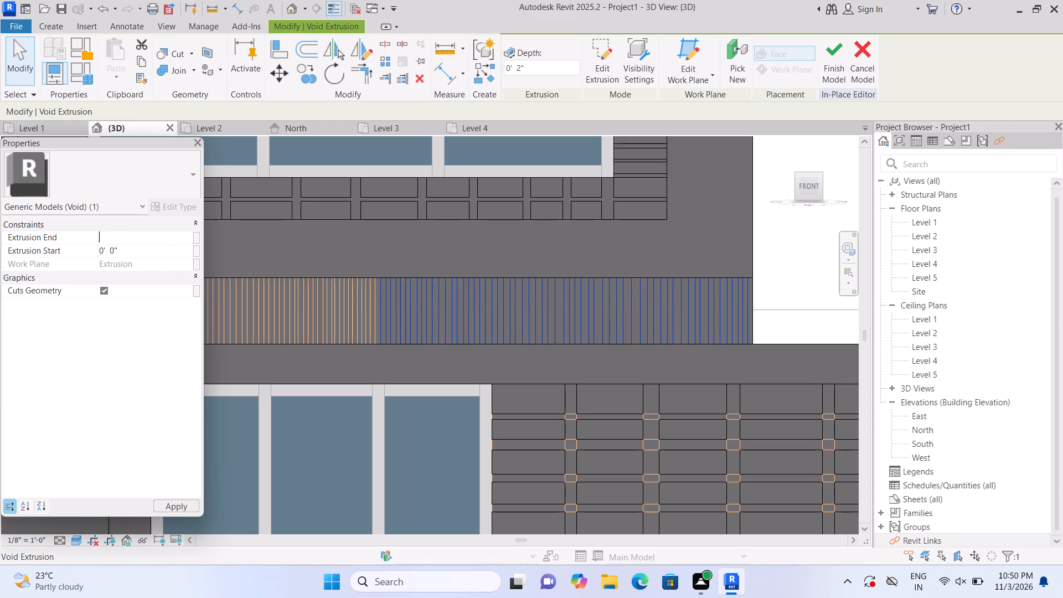
text(1")
key(Return)
Set the extrusion end of the void cutting the left part of the band's vertical slot row to 3".
scroll(400, 329, down, 3)
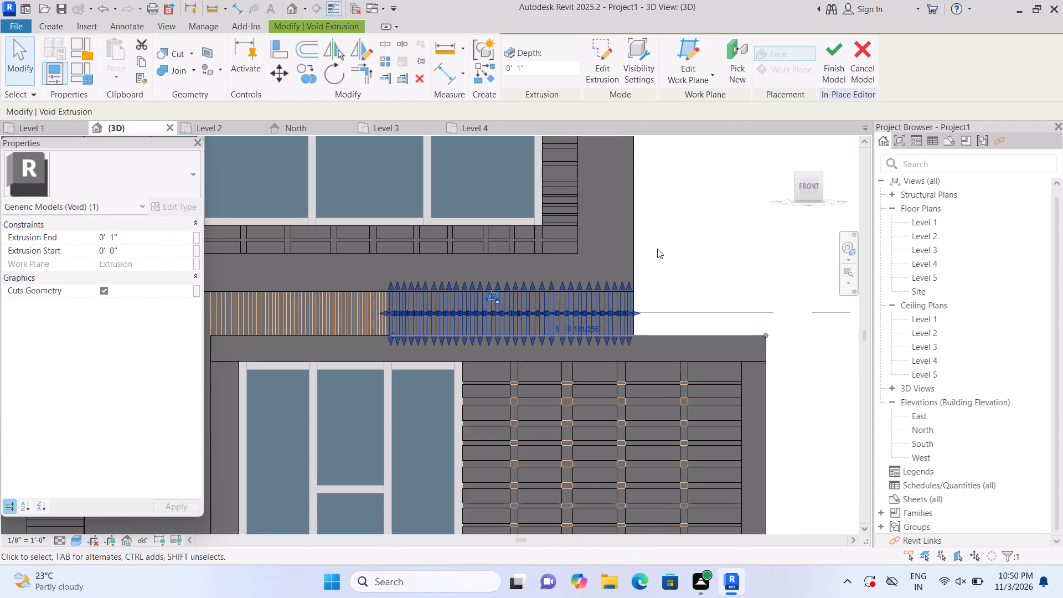
click(657, 249)
scroll(662, 245, down, 2)
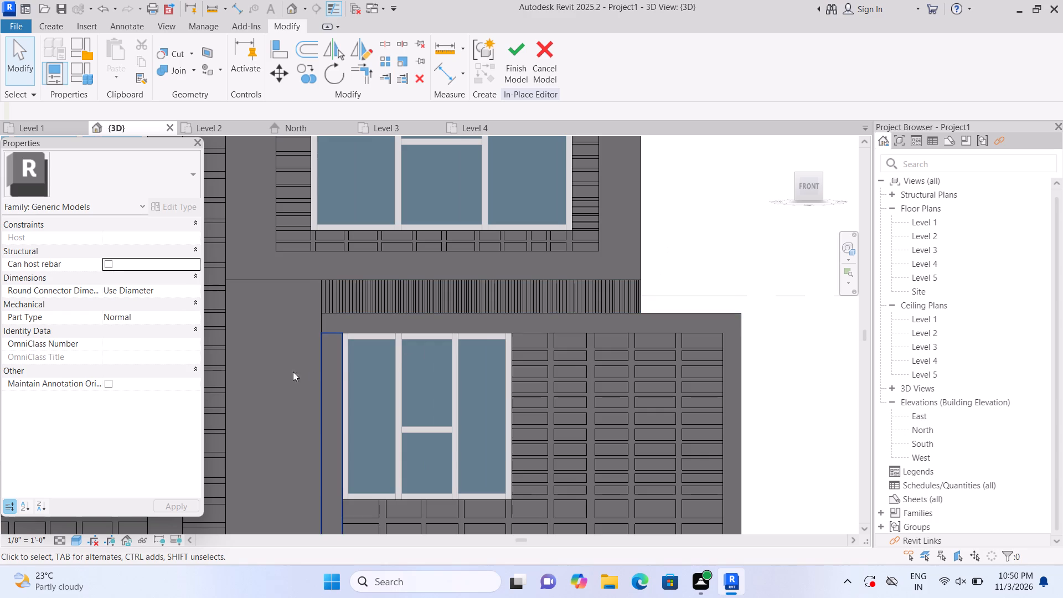
middle_drag(264, 368, 313, 334)
middle_drag(329, 323, 375, 286)
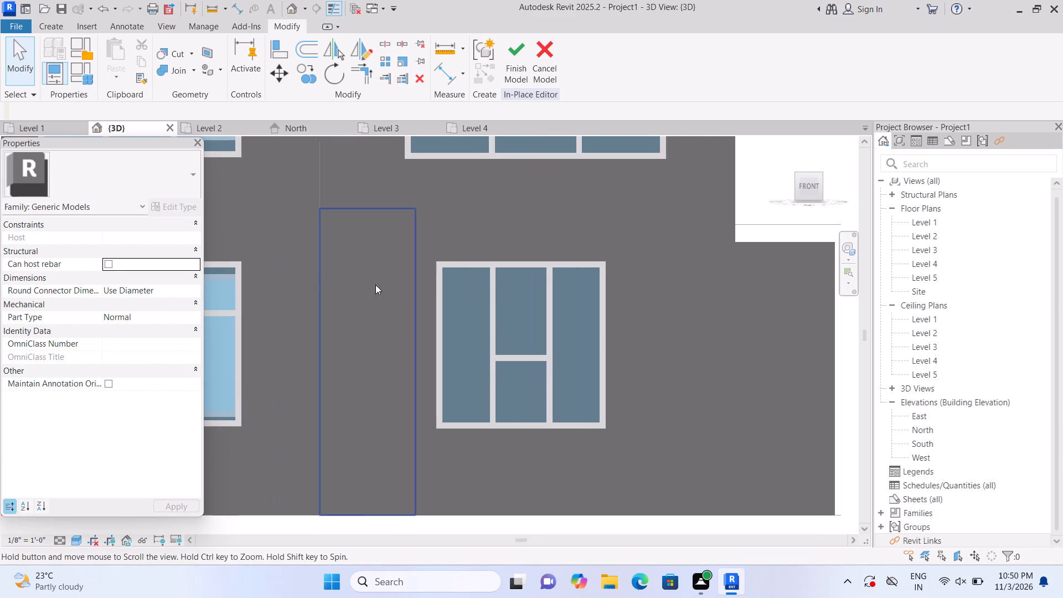
scroll(367, 319, down, 1)
middle_drag(370, 313, 375, 307)
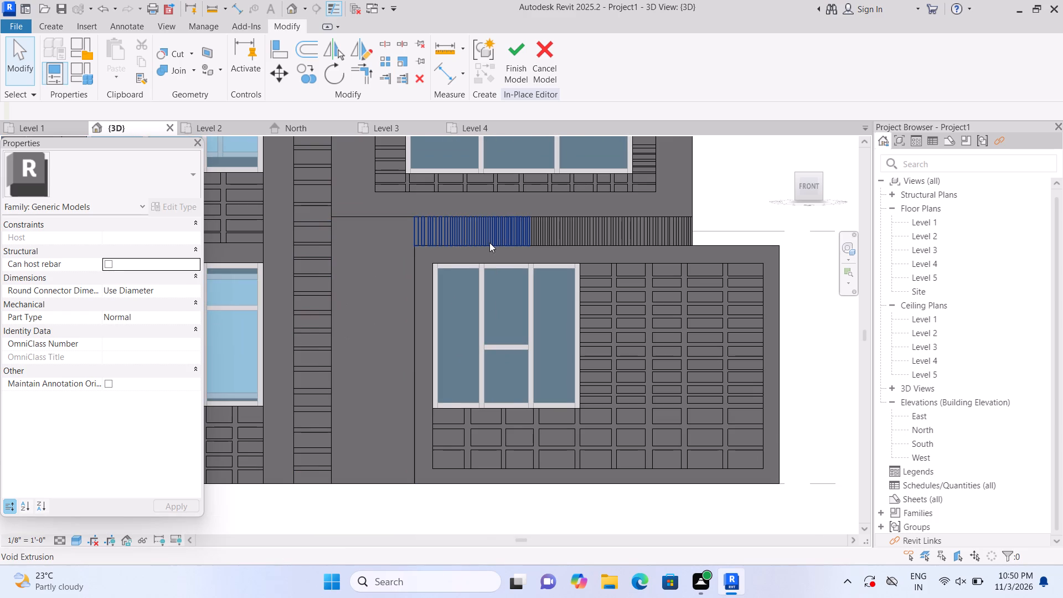
click(489, 243)
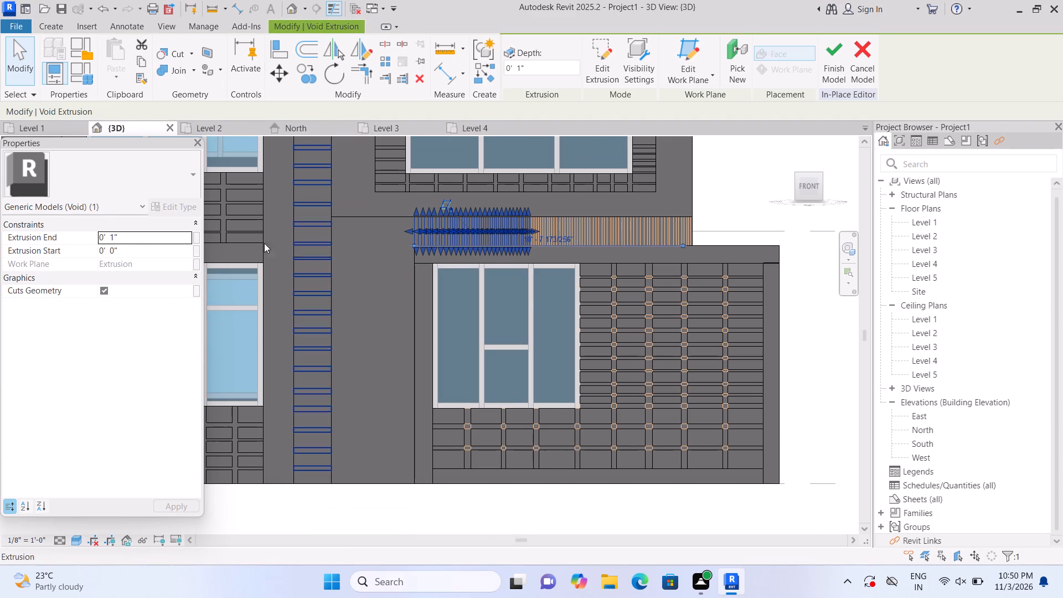
click(149, 235)
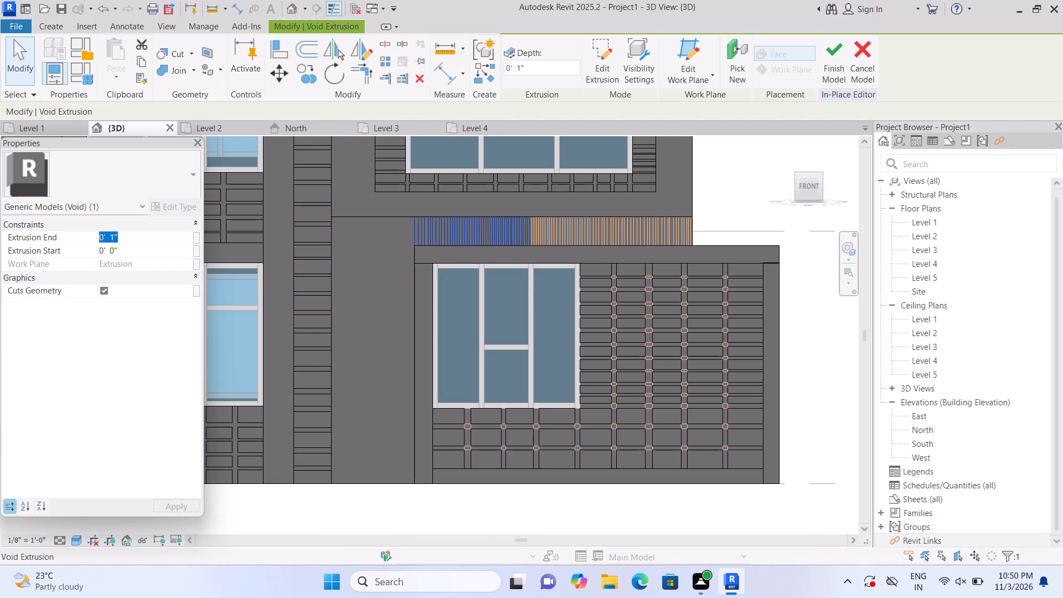
key(BackSpace)
text(3")
key(Return)
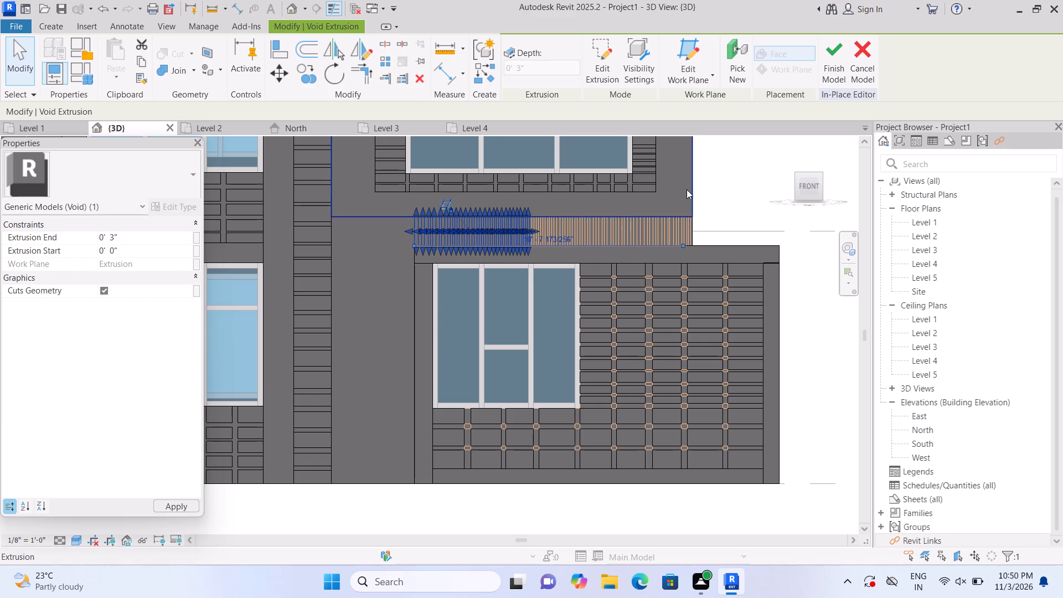
click(704, 180)
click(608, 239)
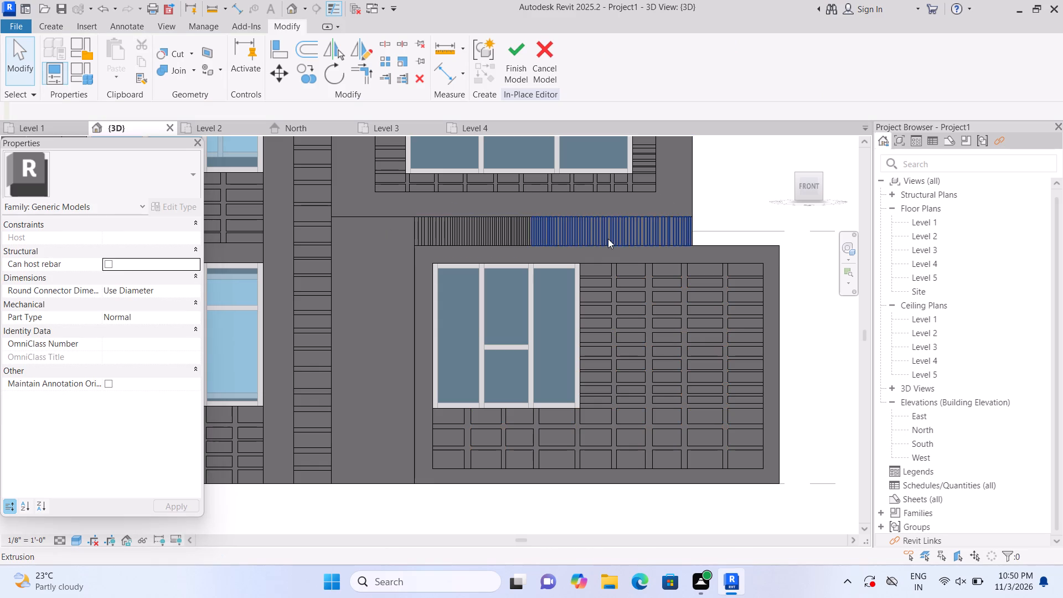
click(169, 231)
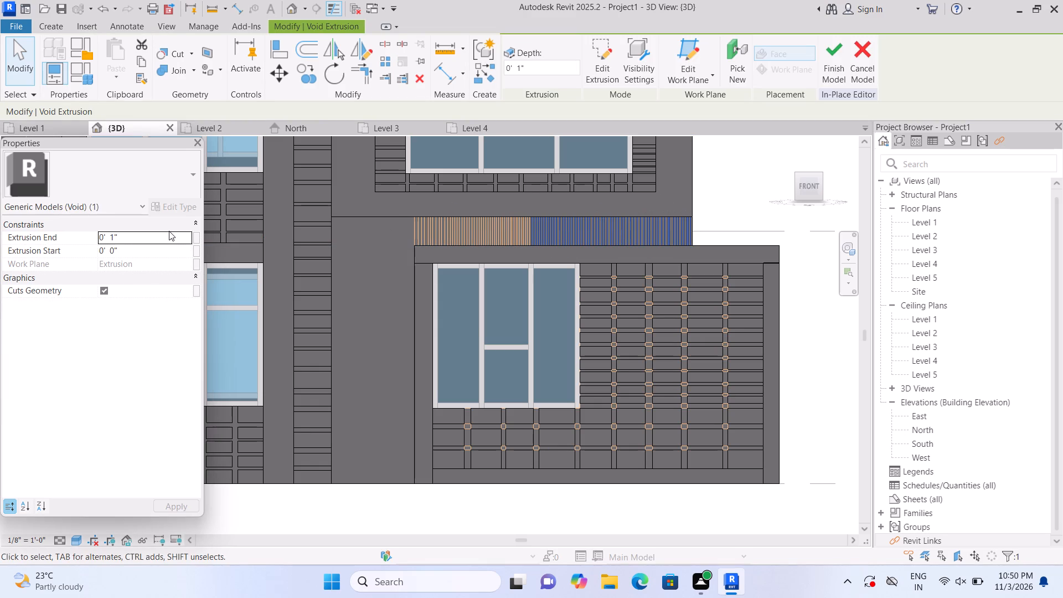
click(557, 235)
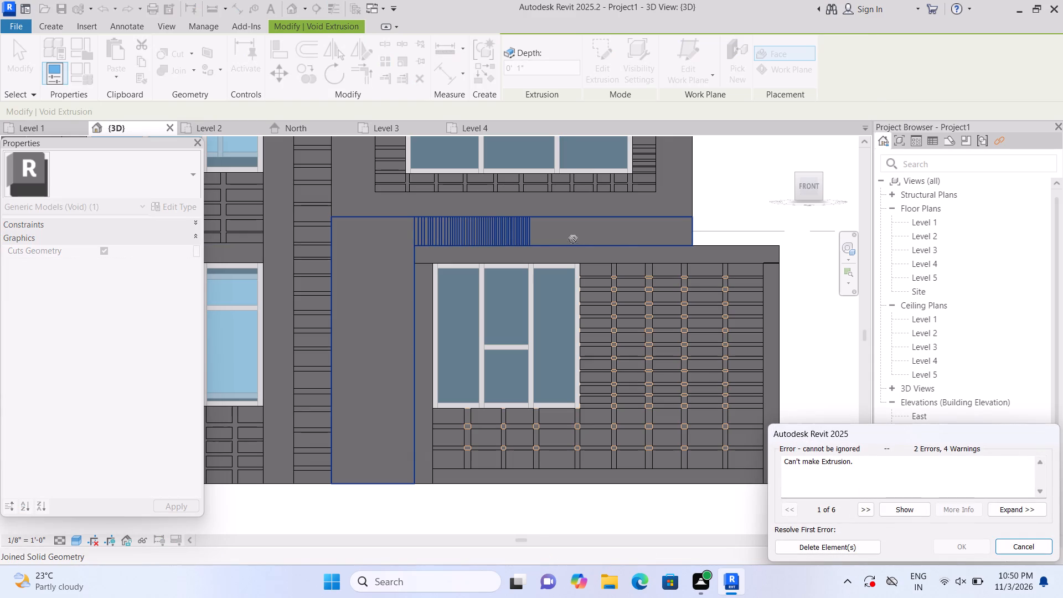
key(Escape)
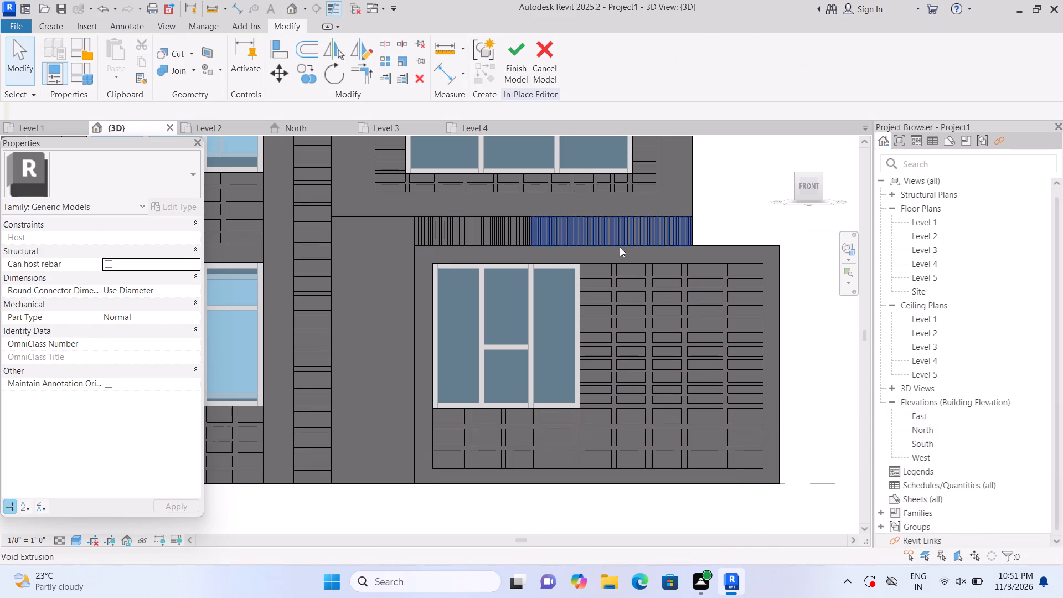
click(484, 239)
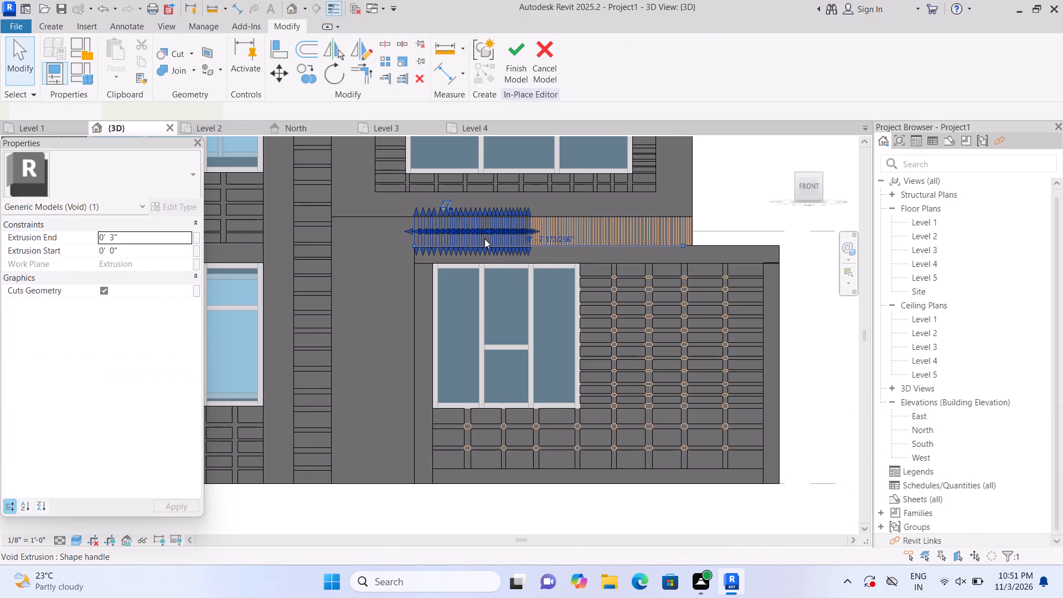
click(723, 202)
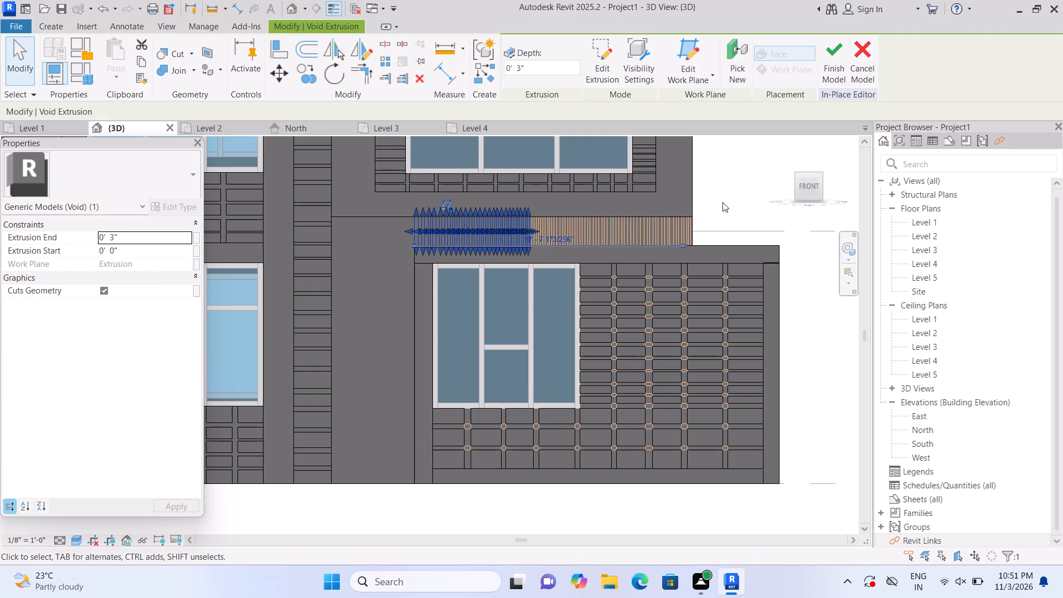
Set the extrusion end of the void cutting the right part of the band's vertical slot row to 3".
click(640, 233)
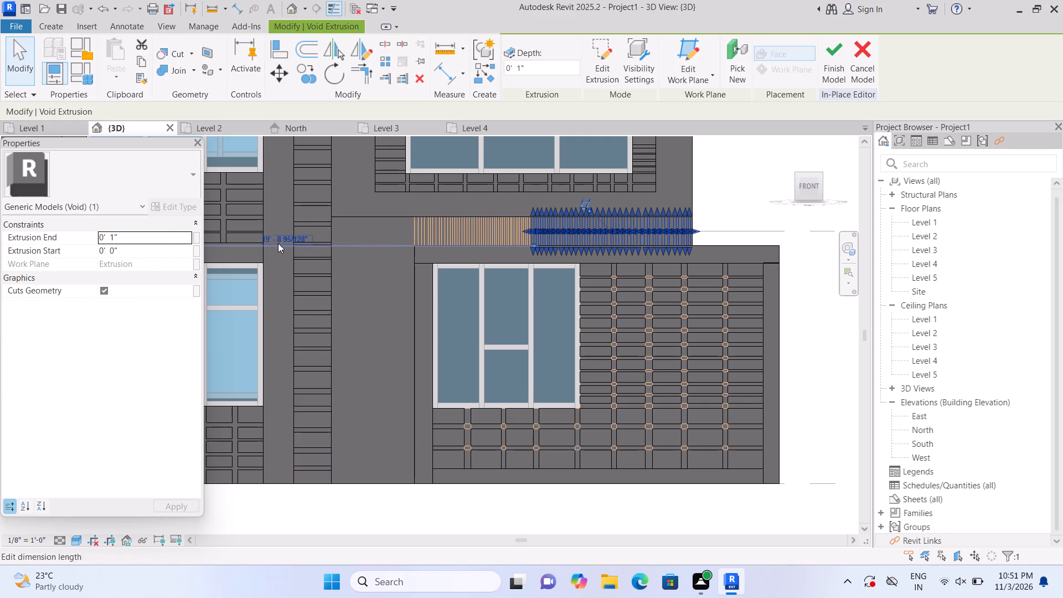
click(163, 234)
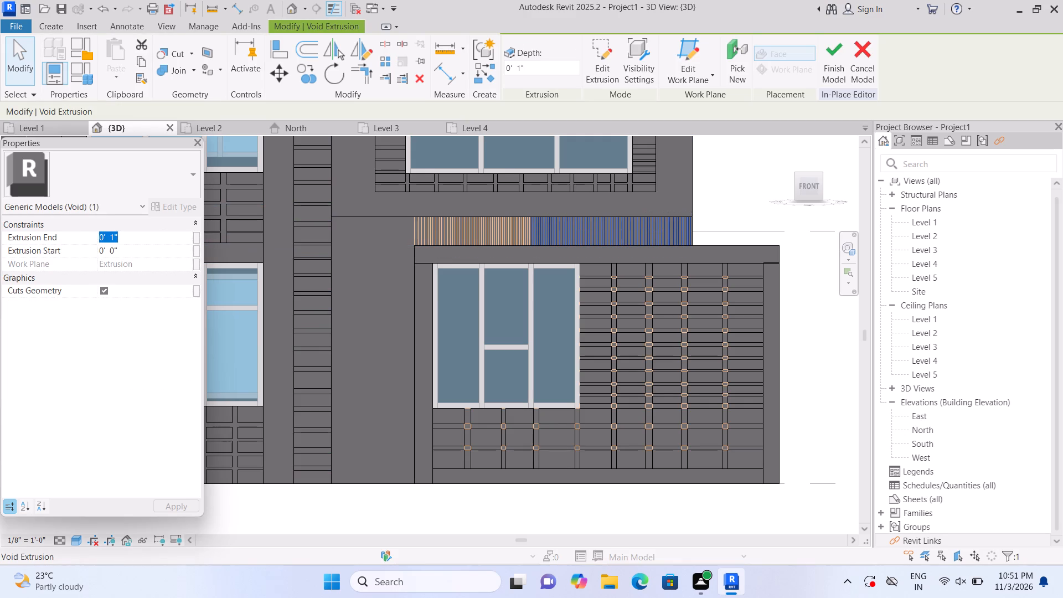
key(BackSpace)
text(3")
key(Return)
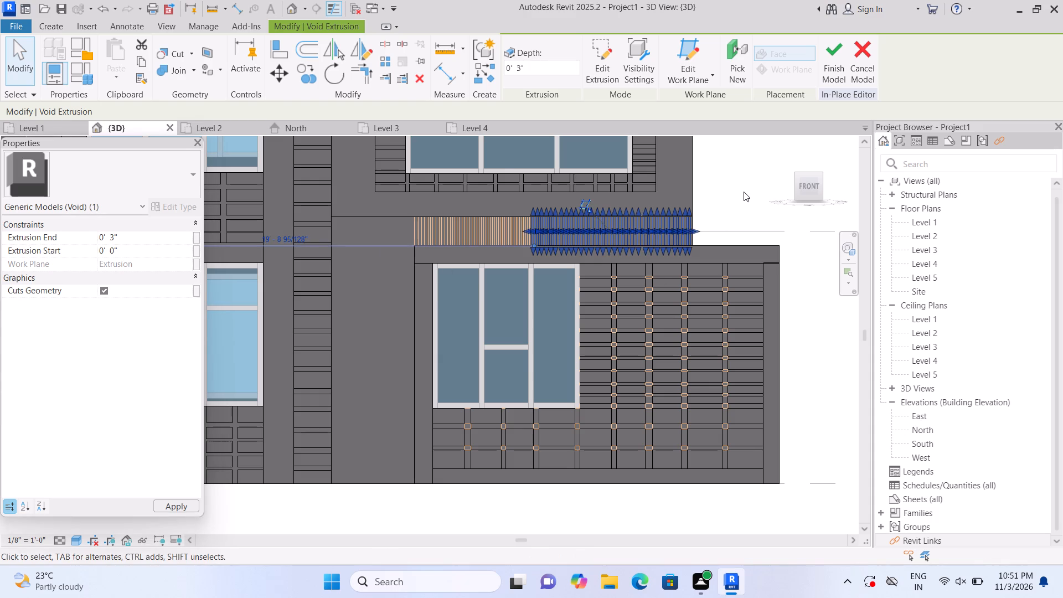
click(744, 192)
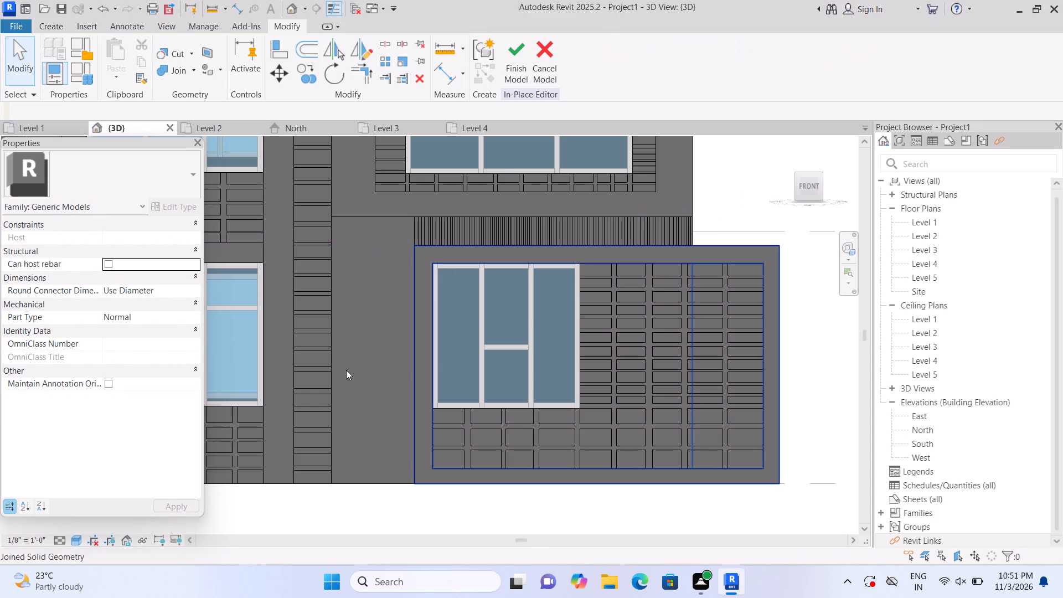
middle_drag(343, 369, 414, 421)
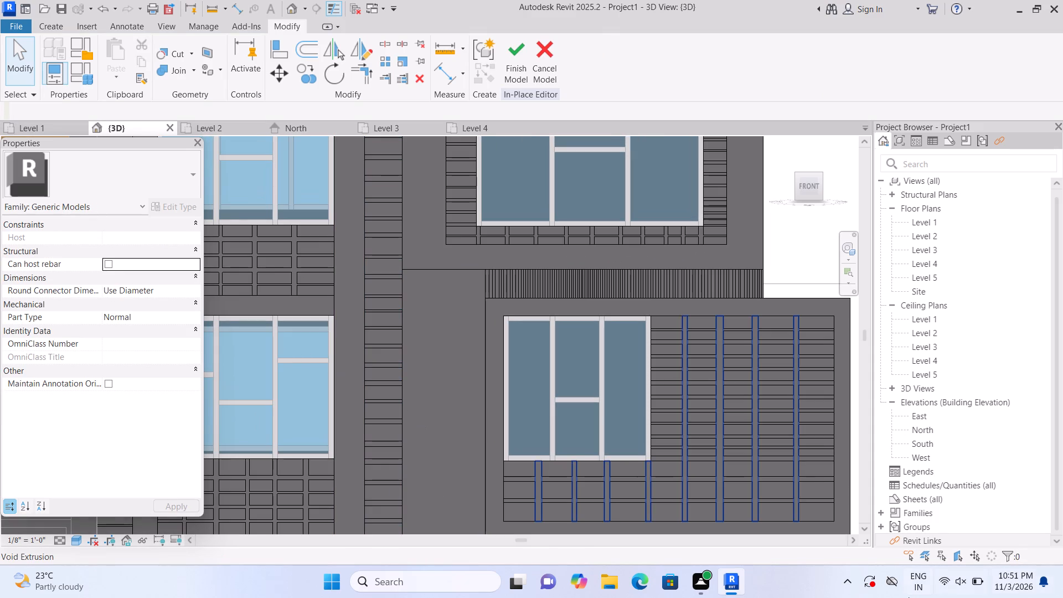
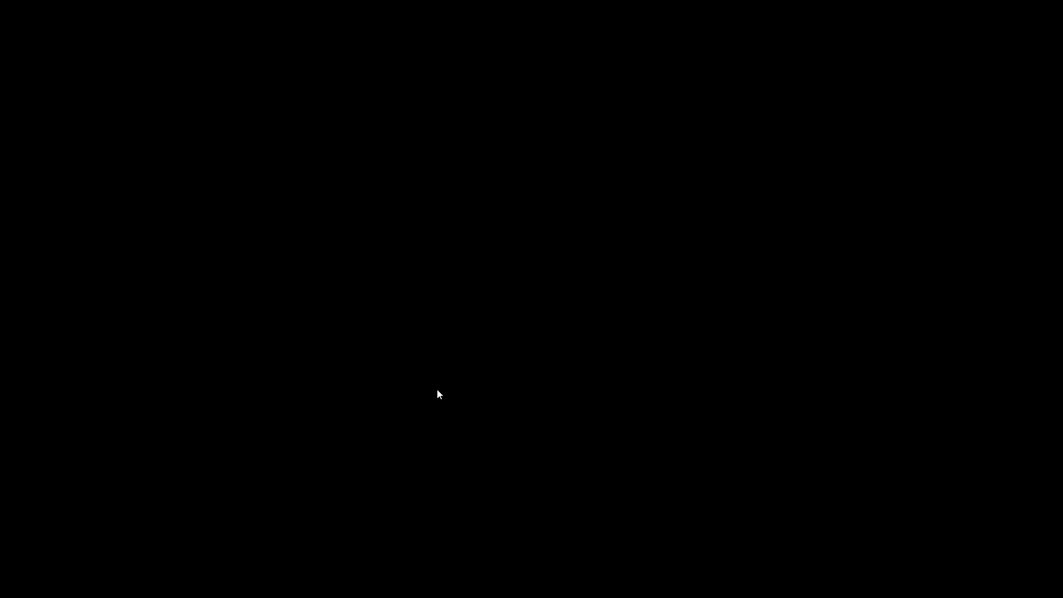
Start a void extrusion, set its work plane by picking a facade face, and choose the Rectangle tool.
scroll(437, 389, up, 1)
middle_drag(437, 389, 405, 328)
middle_drag(405, 328, 395, 319)
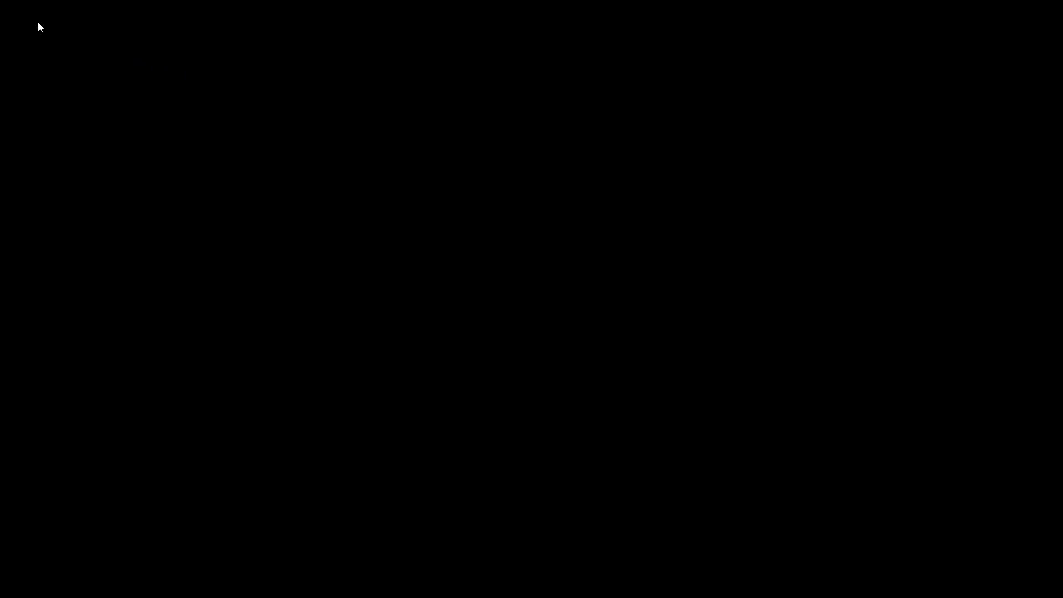
click(47, 26)
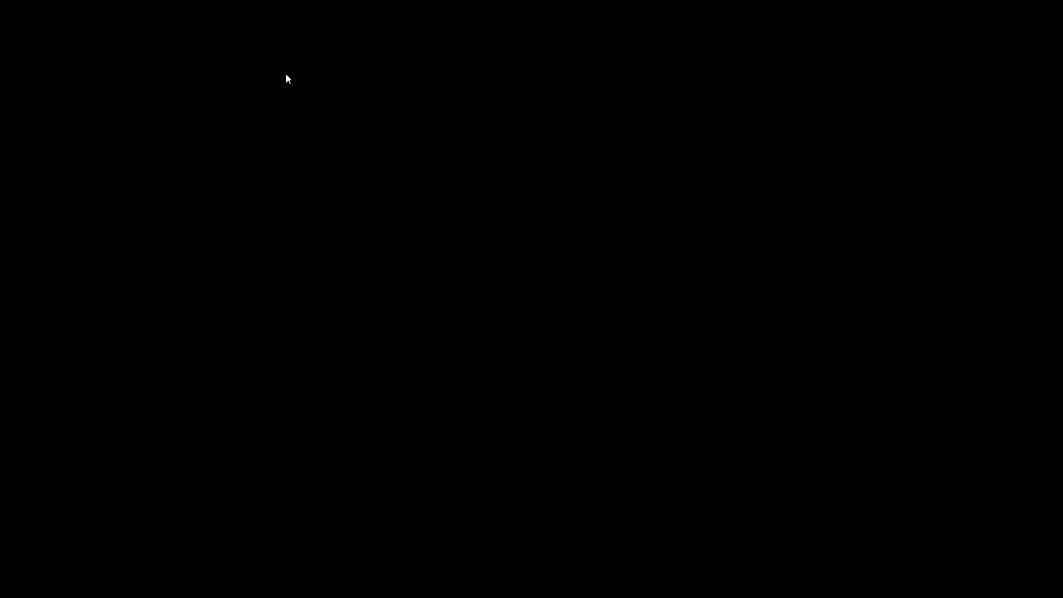
click(285, 73)
click(284, 107)
click(717, 78)
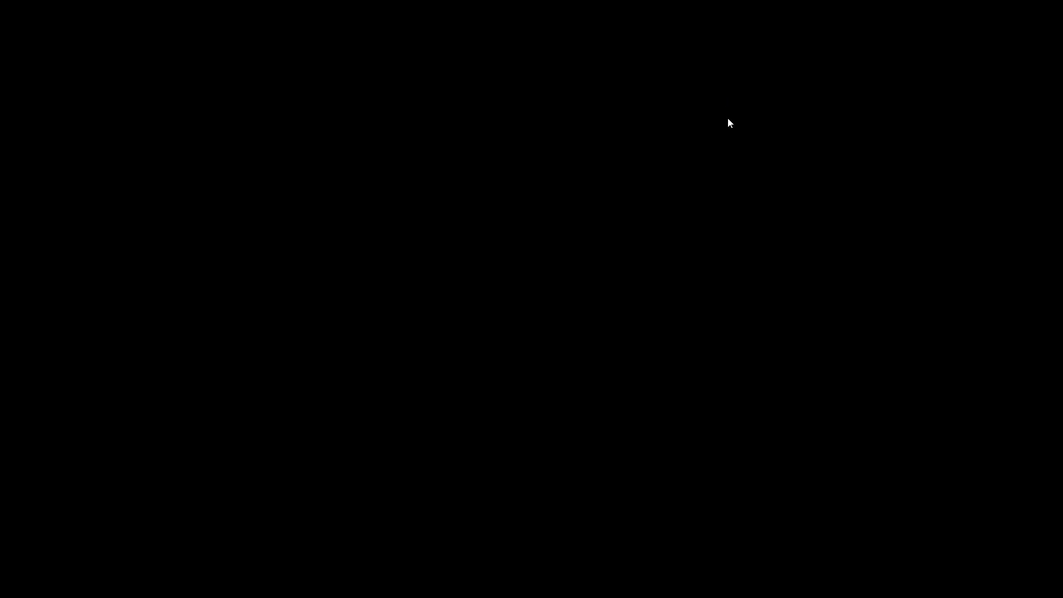
click(727, 118)
click(443, 261)
click(639, 51)
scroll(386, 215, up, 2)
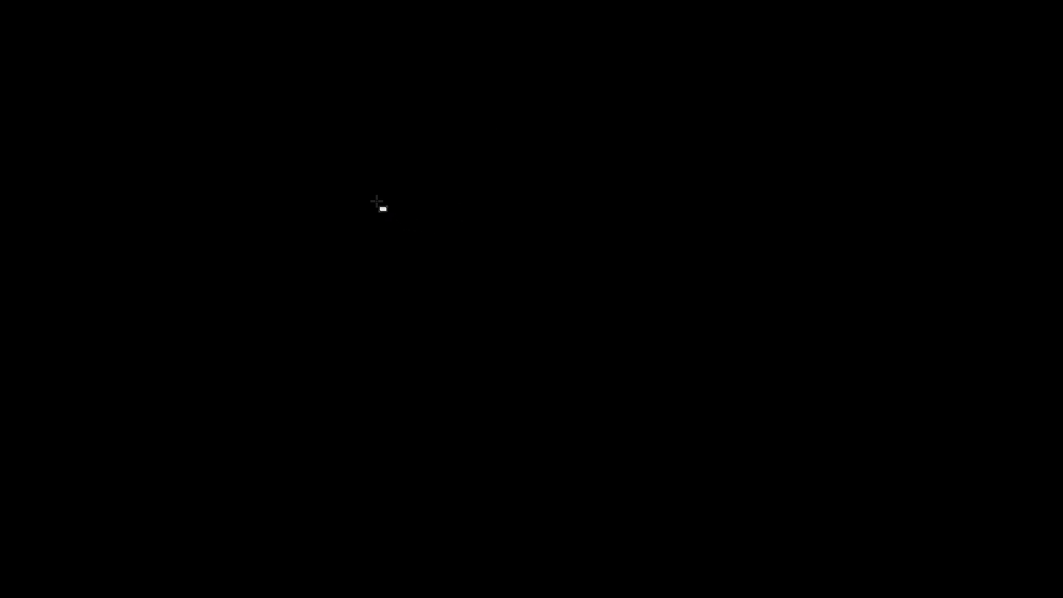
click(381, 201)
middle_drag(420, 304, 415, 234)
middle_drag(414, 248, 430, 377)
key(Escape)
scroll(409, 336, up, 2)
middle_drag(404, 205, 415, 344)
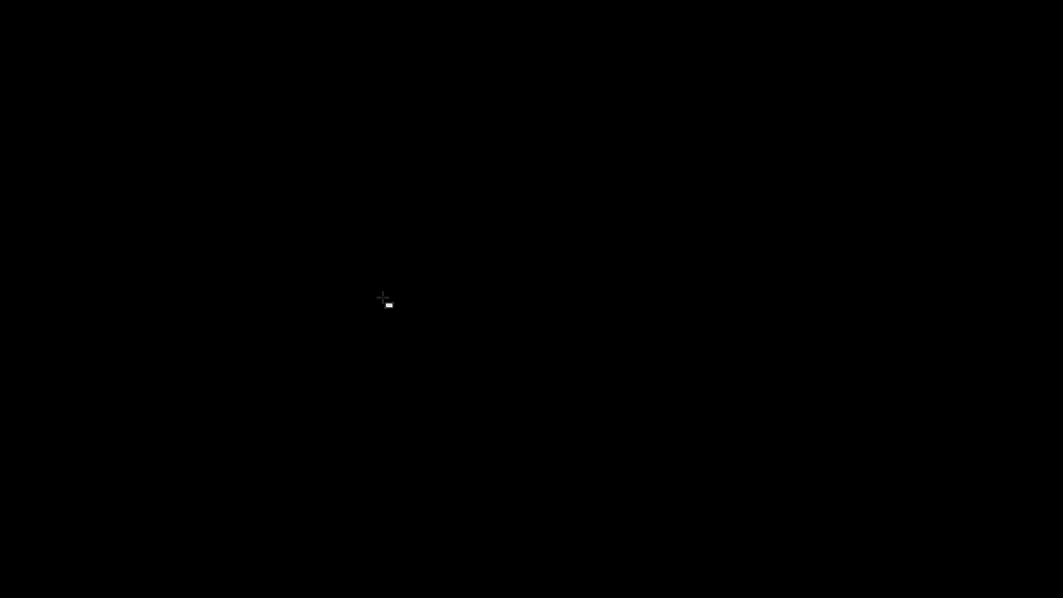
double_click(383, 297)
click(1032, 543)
Sketch the first narrow vertical rectangle of the new void extrusion on the picked facade face.
click(554, 45)
scroll(379, 306, up, 5)
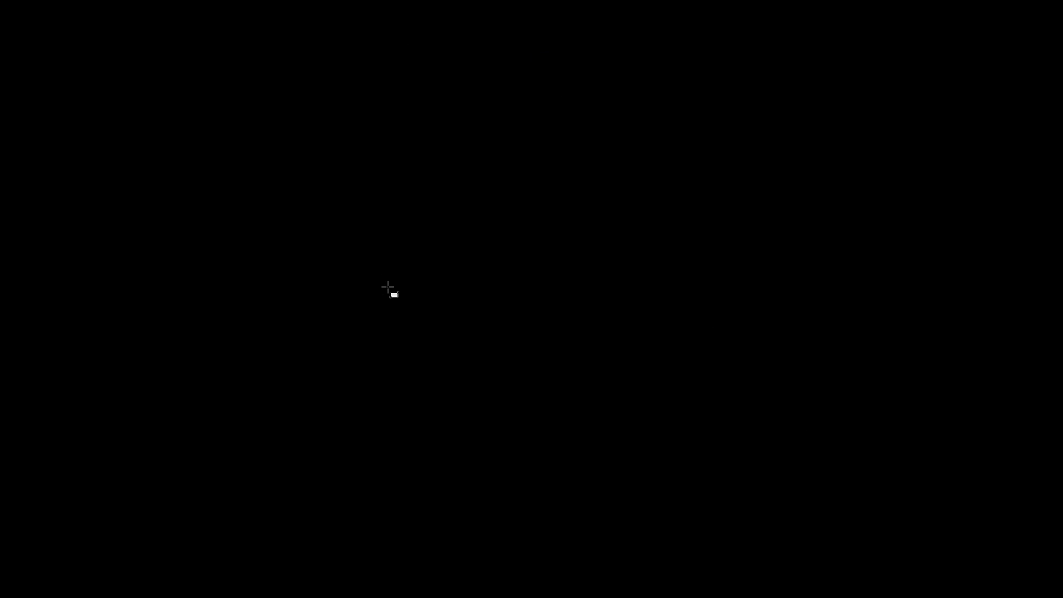
click(375, 288)
middle_drag(430, 365, 408, 288)
middle_click(409, 202)
scroll(424, 350, down, 9)
middle_drag(427, 370, 422, 282)
click(406, 488)
key(Escape)
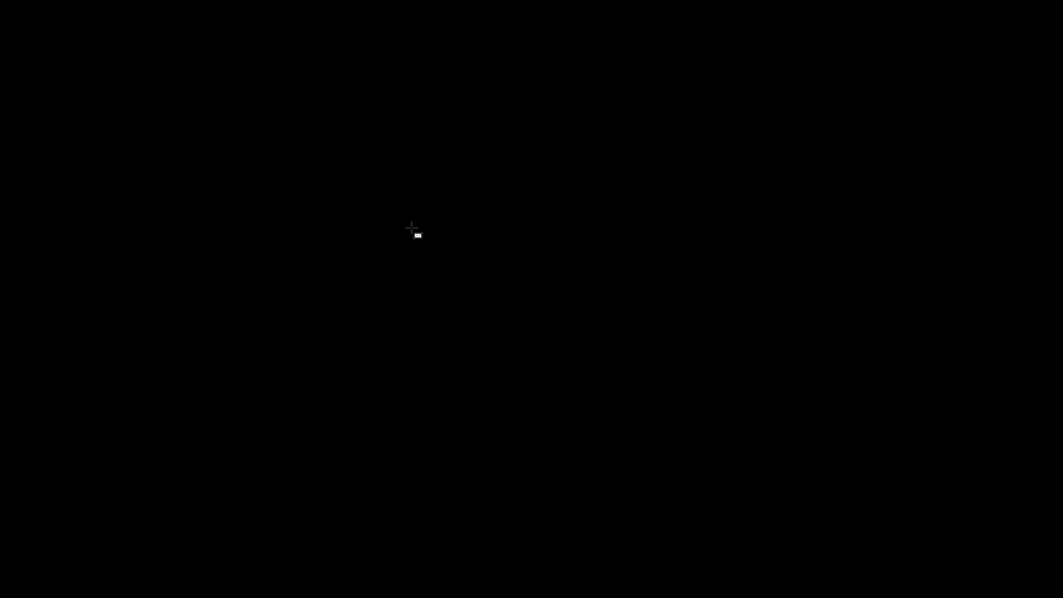
Sketch two more narrow vertical rectangles beside the first one, continuing the row toward the right.
click(413, 226)
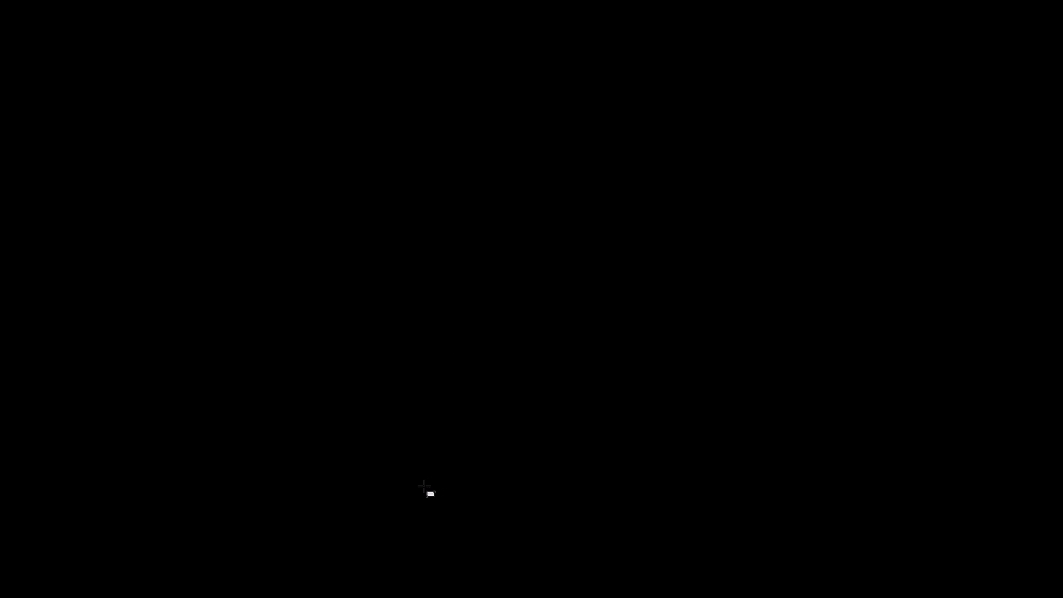
scroll(423, 486, up, 1)
click(423, 486)
key(Escape)
click(427, 188)
scroll(440, 487, up, 3)
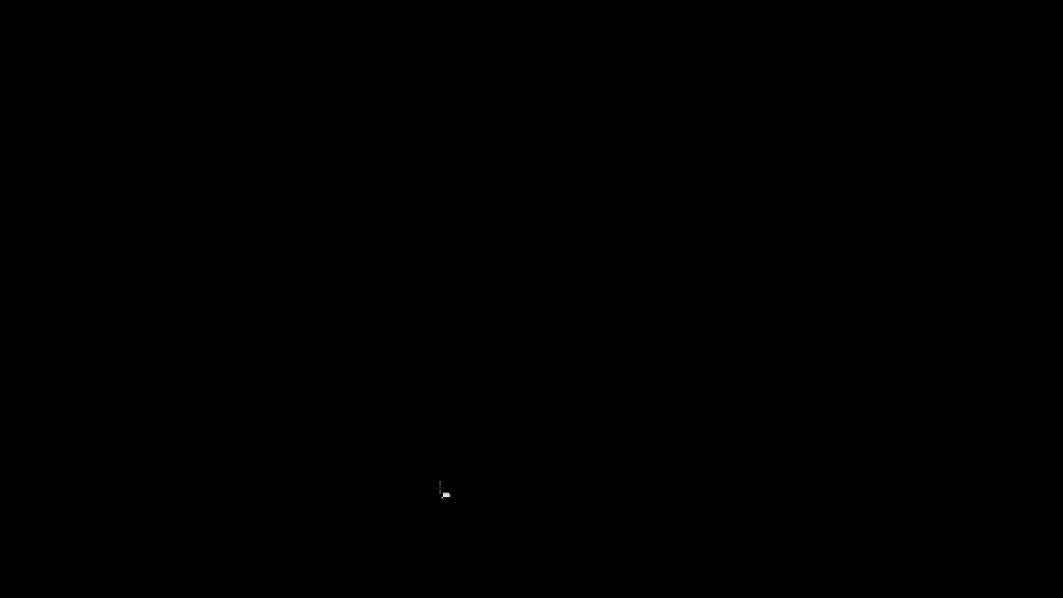
click(432, 487)
Sketch two more narrow vertical rectangles toward the right of the facade slot row, matching the height of the existing ones.
middle_drag(455, 400, 452, 483)
scroll(444, 475, down, 2)
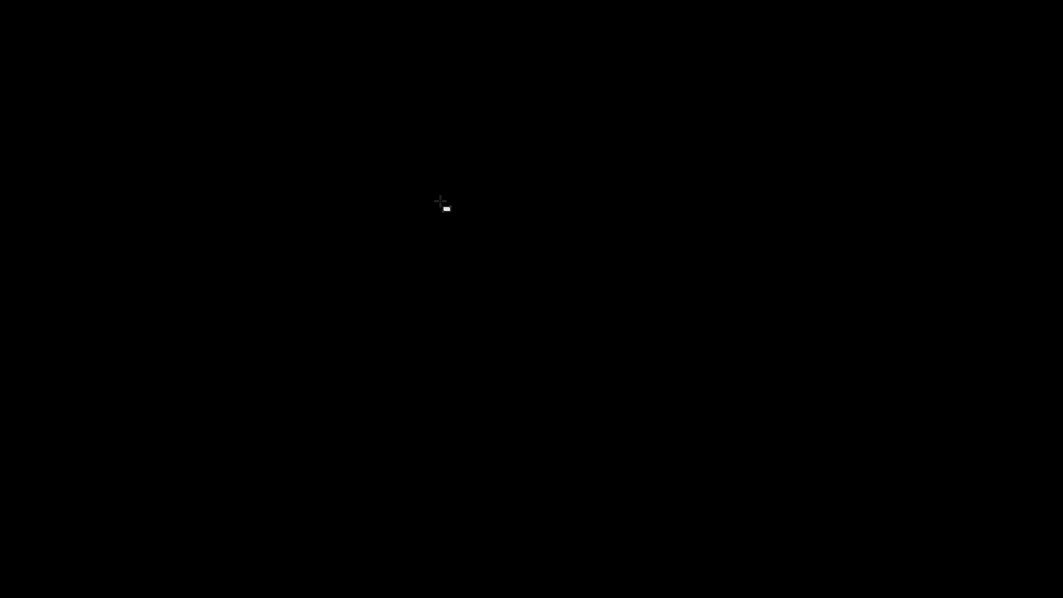
click(440, 199)
middle_drag(466, 368, 482, 238)
click(465, 419)
middle_drag(483, 346, 468, 437)
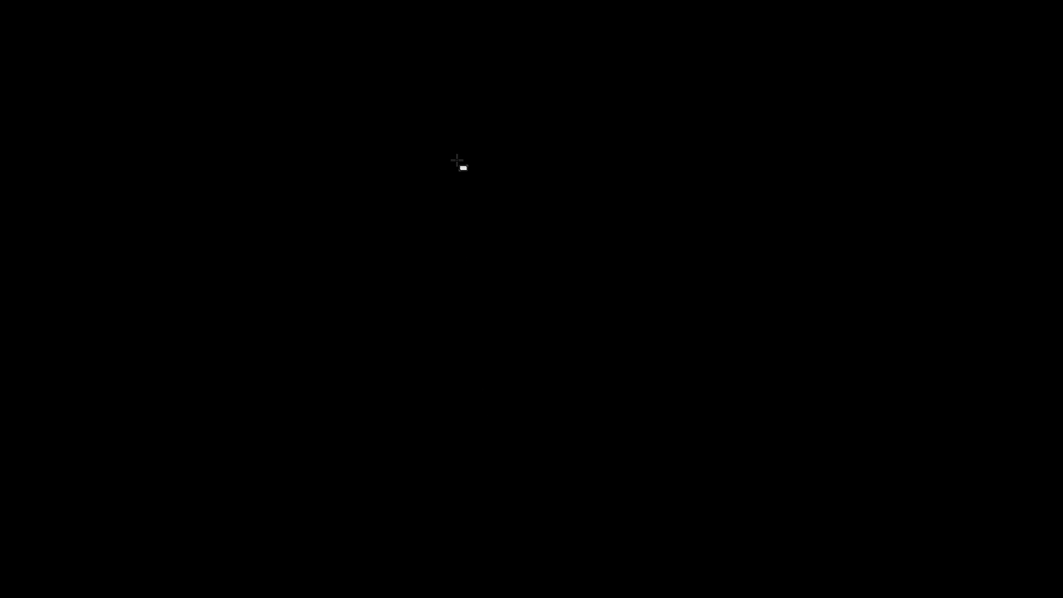
click(457, 160)
middle_drag(471, 314, 469, 236)
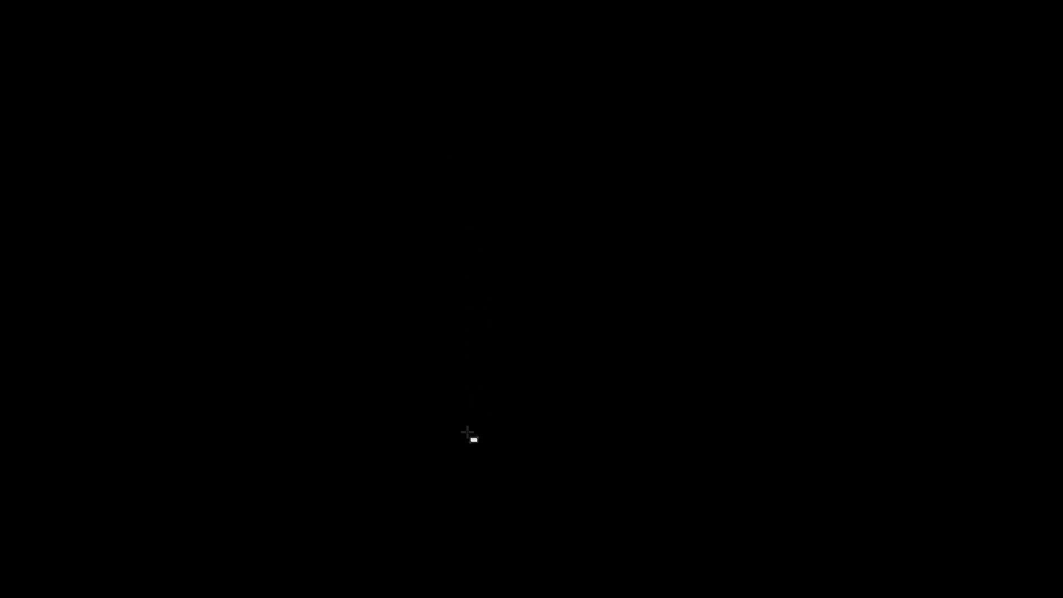
click(463, 432)
key(grave)
Sketch another narrow vertical rectangle beside the last one, keeping the row's top and bottom alignment.
middle_drag(481, 348, 478, 444)
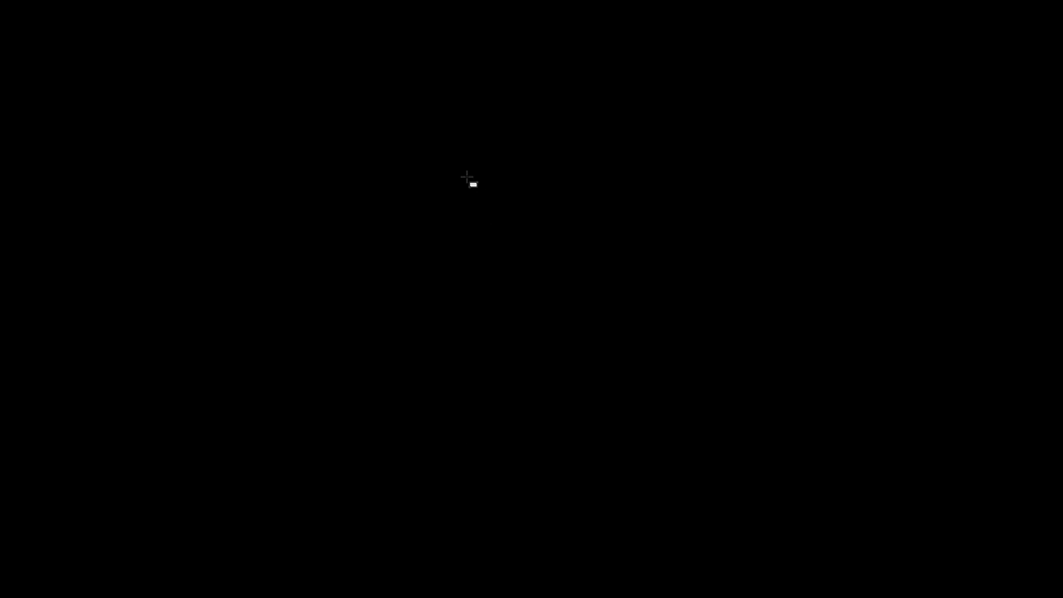
click(467, 177)
middle_drag(472, 334, 471, 313)
middle_drag(471, 313, 471, 268)
click(472, 463)
Sketch one further narrow vertical rectangle in the facade slot row, from the row's top edge down to its bottom edge.
scroll(496, 360, up, 1)
middle_drag(490, 396, 488, 460)
scroll(505, 329, down, 2)
scroll(472, 179, up, 5)
click(473, 178)
scroll(484, 265, up, 1)
middle_drag(484, 265, 489, 141)
click(489, 535)
key(Escape)
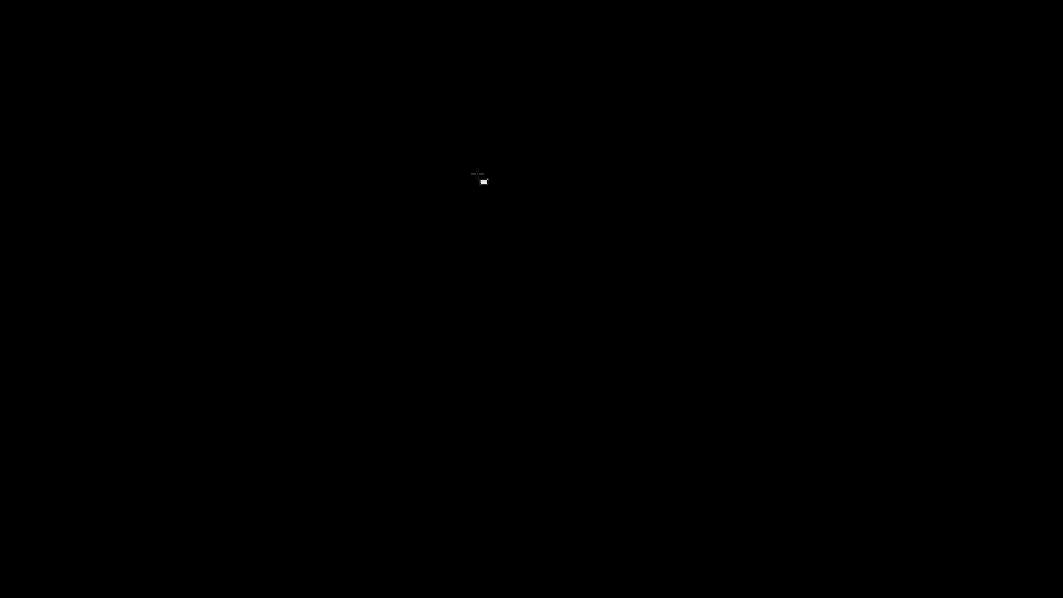
Sketch the following narrow vertical rectangle of the void extrusion's slot row, spanning from top to bottom.
click(473, 174)
middle_drag(494, 303, 503, 226)
middle_drag(503, 226, 515, 144)
scroll(504, 532, up, 9)
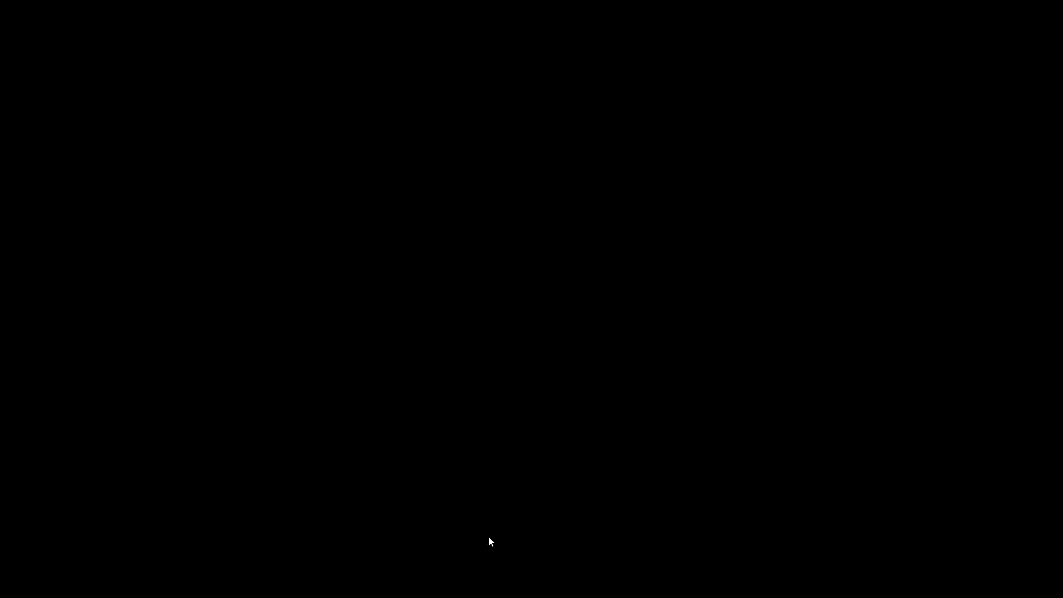
click(488, 537)
key(Escape)
Add another full-height narrow vertical rectangle to the void extrusion sketch, continuing the facade slot row.
scroll(453, 290, down, 1)
middle_drag(445, 292, 393, 195)
scroll(406, 213, down, 2)
middle_drag(418, 239, 435, 354)
scroll(434, 279, up, 3)
click(435, 223)
middle_drag(443, 297, 450, 168)
middle_drag(447, 406, 442, 302)
middle_drag(449, 464, 451, 326)
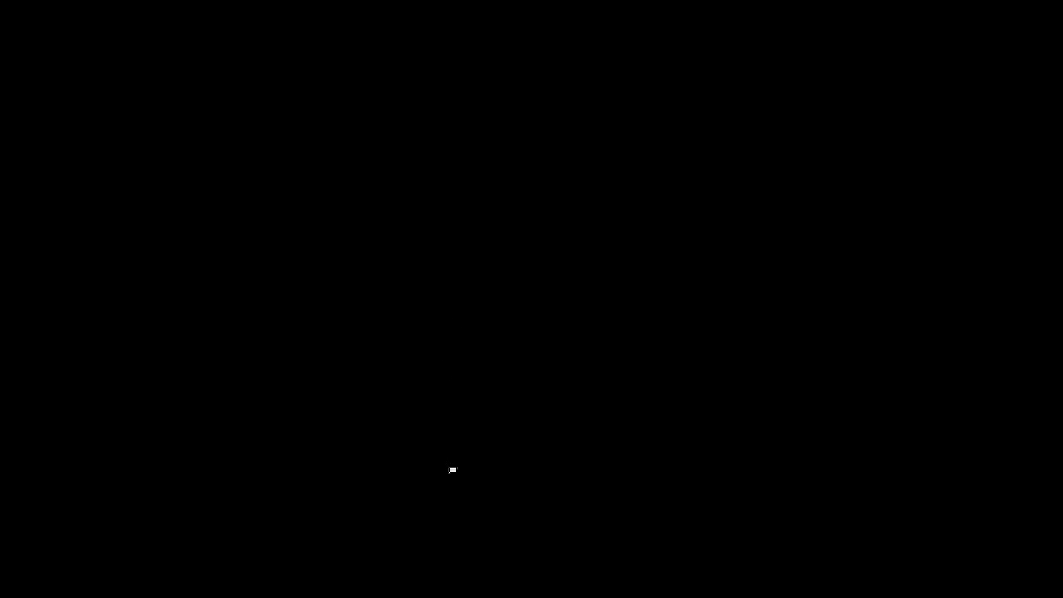
click(446, 462)
key(Escape)
Sketch one more narrow vertical rectangle in the void extrusion's facade slot row, spanning from its top edge to its bottom edge.
middle_drag(460, 380, 477, 503)
scroll(468, 312, down, 2)
middle_drag(458, 266, 459, 385)
middle_drag(459, 385, 458, 404)
scroll(469, 248, up, 4)
middle_drag(472, 238, 479, 316)
scroll(480, 285, up, 4)
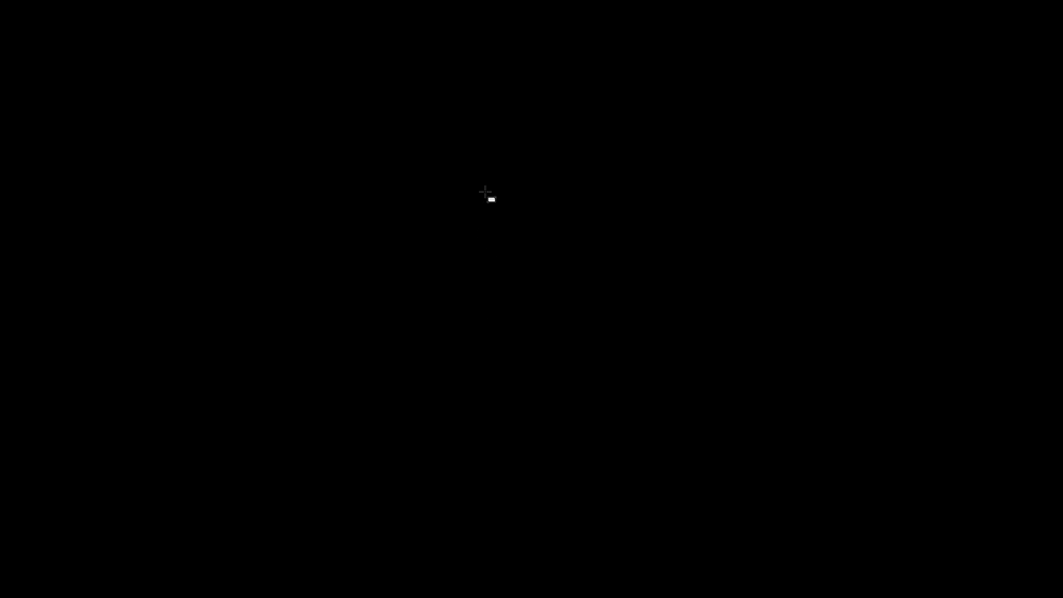
click(485, 192)
middle_drag(461, 330, 474, 132)
middle_drag(474, 132, 467, 83)
scroll(477, 539, up, 9)
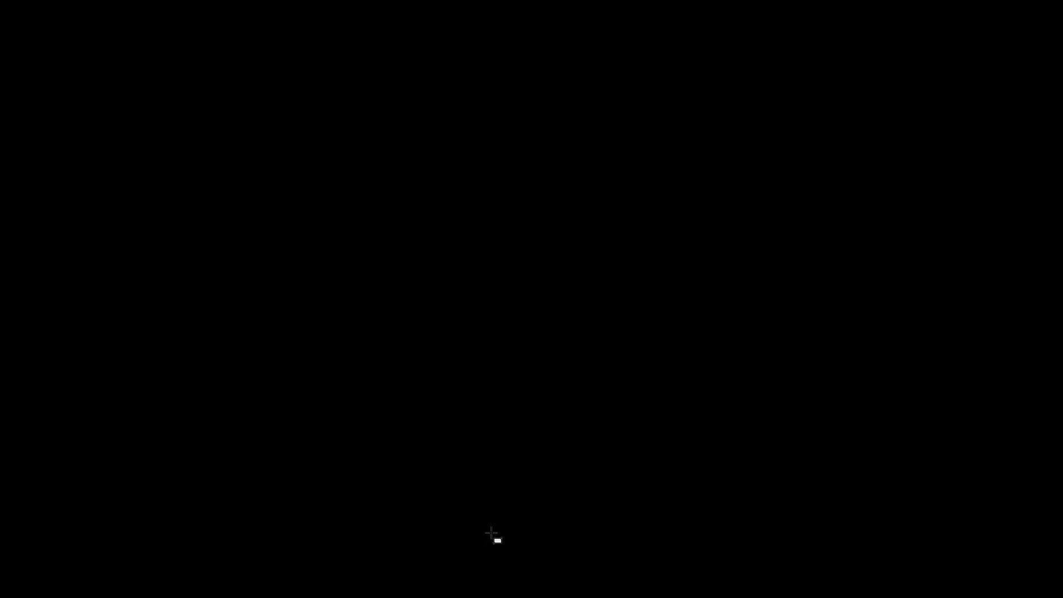
click(491, 533)
key(Escape)
scroll(500, 518, down, 13)
middle_drag(498, 457, 486, 319)
key(Escape)
Delete the unwanted sketch lines near the newest narrow rectangle in the void extrusion's slot row.
middle_drag(492, 476, 487, 400)
scroll(487, 400, down, 1)
scroll(480, 389, up, 2)
middle_drag(478, 379, 495, 525)
scroll(509, 427, up, 6)
middle_drag(507, 386, 520, 501)
click(500, 444)
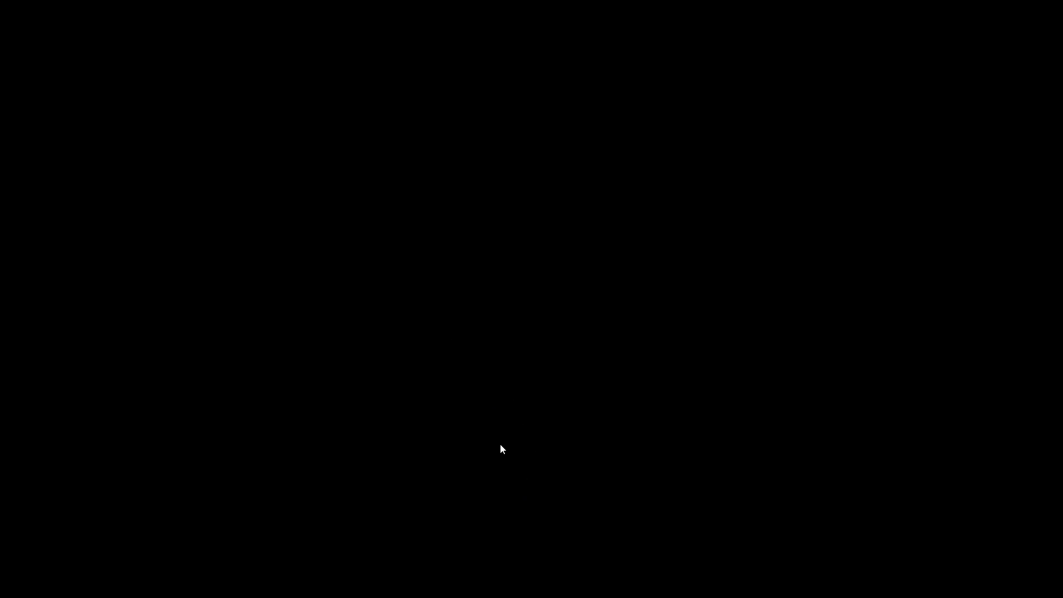
key(Delete)
click(510, 436)
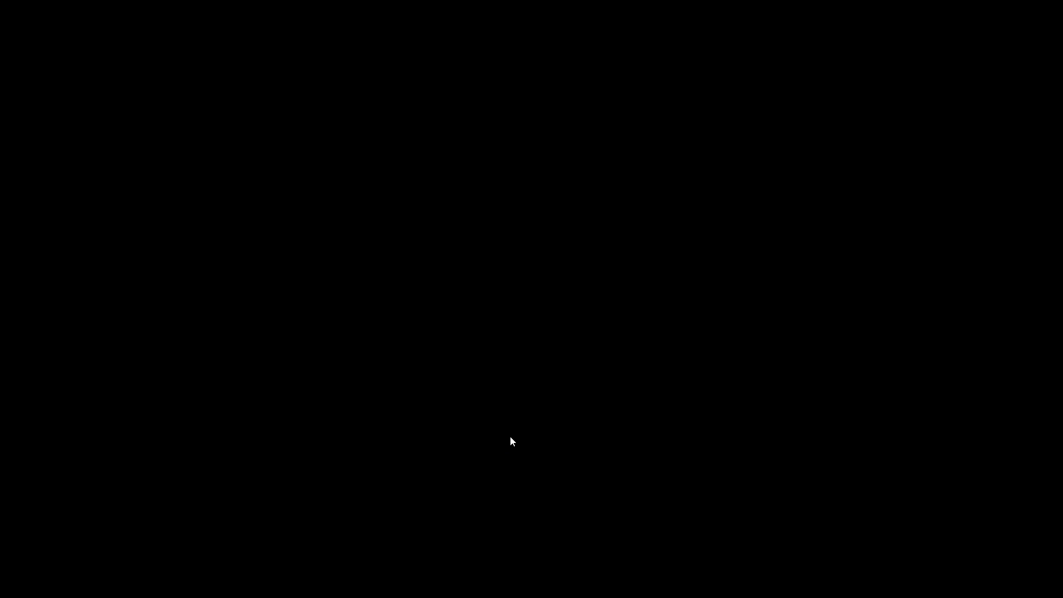
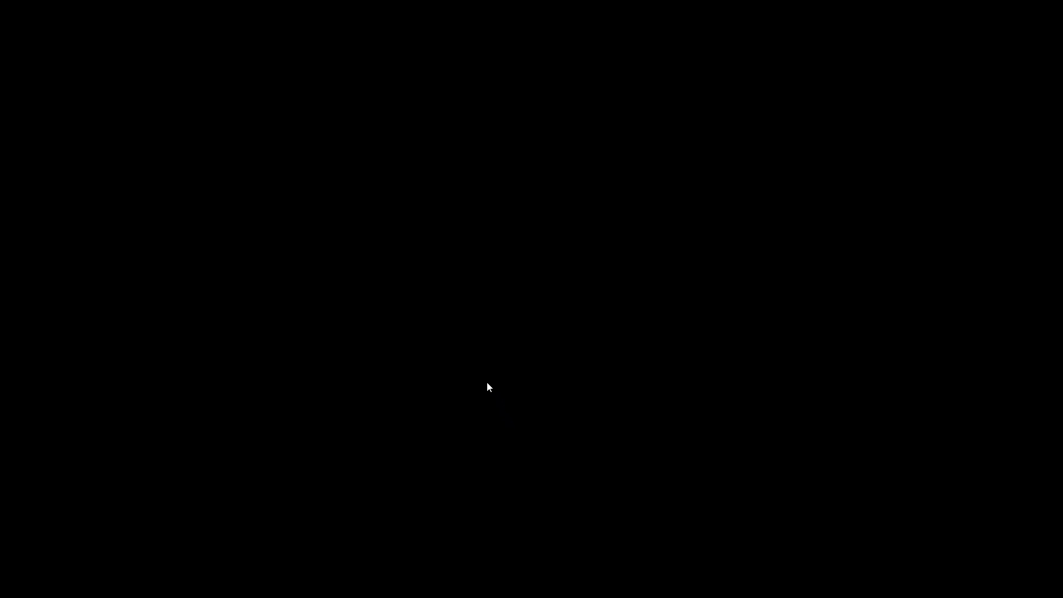
Sketch another full-height narrow vertical rectangle in the void extrusion's facade slot row, from its top edge to its bottom edge.
scroll(487, 382, down, 1)
click(561, 44)
middle_drag(513, 153, 513, 270)
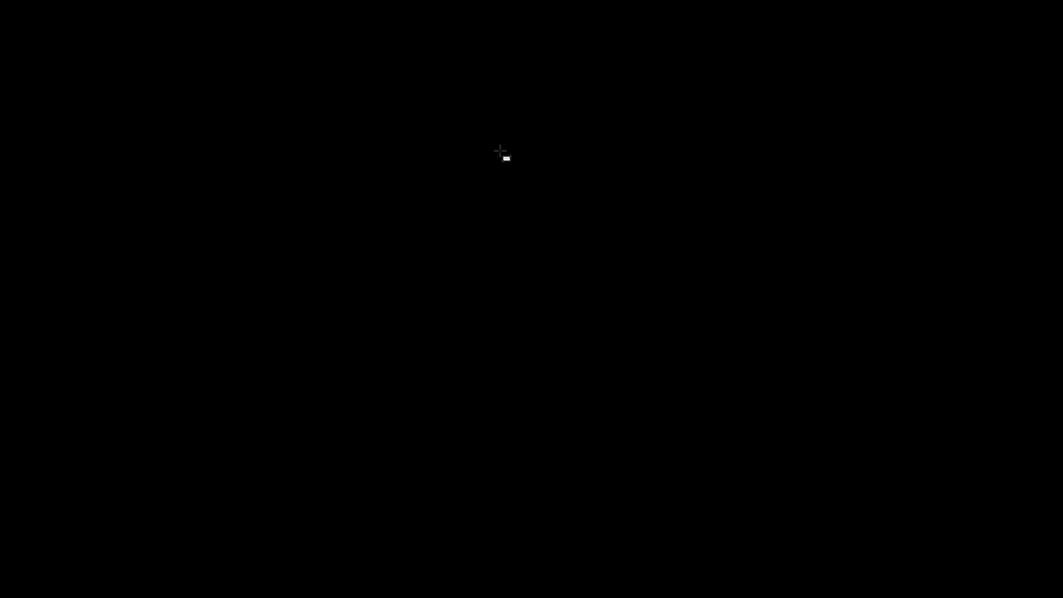
click(503, 148)
middle_drag(500, 489, 523, 342)
middle_drag(523, 472, 519, 411)
middle_drag(519, 411, 544, 262)
middle_drag(548, 441, 559, 182)
scroll(545, 463, up, 5)
click(558, 472)
key(Escape)
Finish the void extrusion sketch and set the void's extrusion depth to 3".
scroll(545, 499, down, 14)
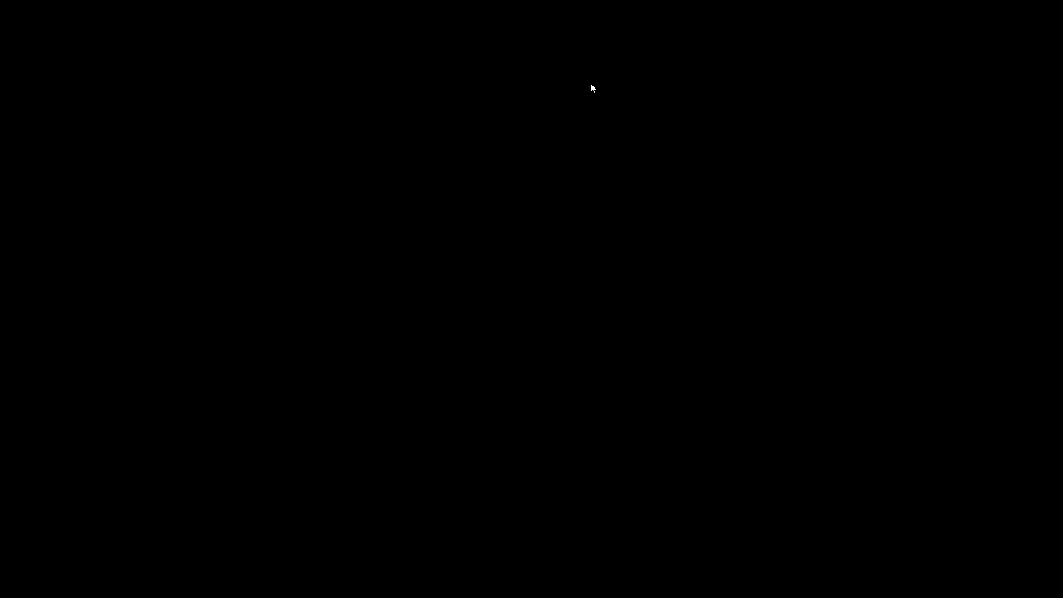
click(591, 74)
click(176, 237)
key(BackSpace)
text(3")
key(Return)
scroll(570, 444, down, 3)
click(797, 278)
Examine the front facade and its vertical slot grooves from several angles and distances.
scroll(797, 278, down, 2)
middle_drag(797, 278, 789, 309)
scroll(789, 309, down, 2)
scroll(781, 306, up, 2)
click(783, 143)
middle_drag(237, 412, 245, 416)
middle_drag(245, 416, 333, 466)
middle_drag(340, 471, 357, 484)
scroll(353, 473, up, 9)
middle_drag(351, 425, 308, 483)
scroll(396, 356, up, 5)
scroll(414, 306, up, 4)
scroll(400, 266, down, 9)
scroll(375, 373, down, 3)
shift+middle_drag(271, 451, 302, 396)
shift+middle_drag(302, 396, 306, 434)
shift+middle_drag(306, 434, 287, 421)
scroll(297, 432, up, 2)
scroll(298, 432, down, 2)
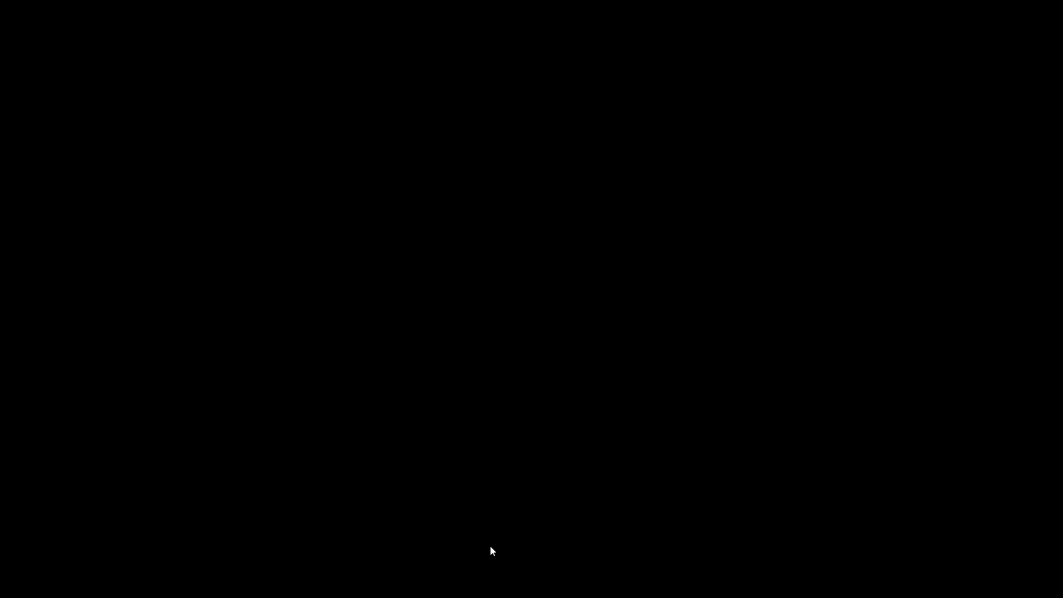
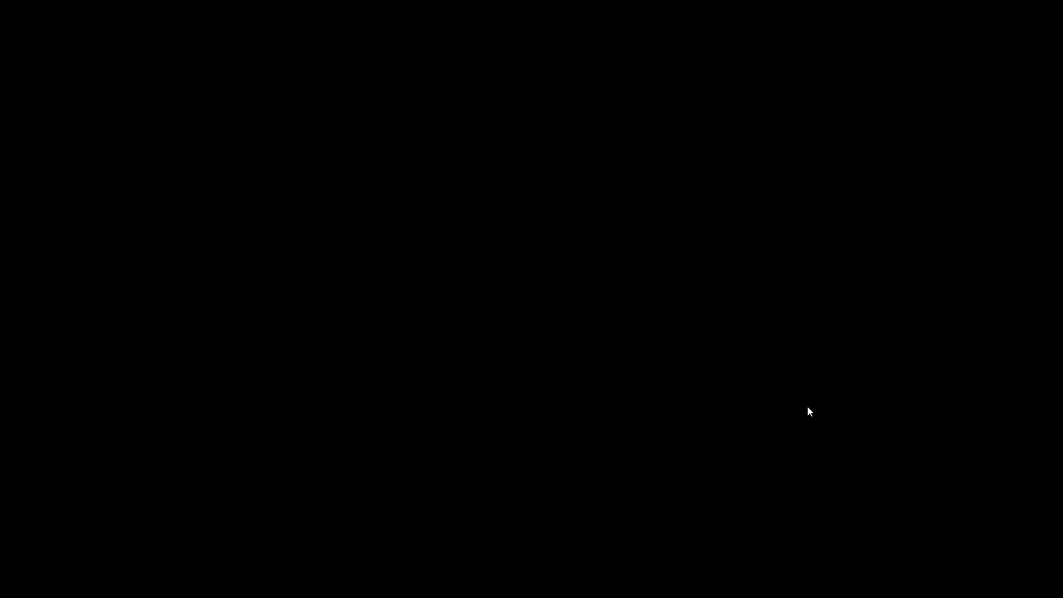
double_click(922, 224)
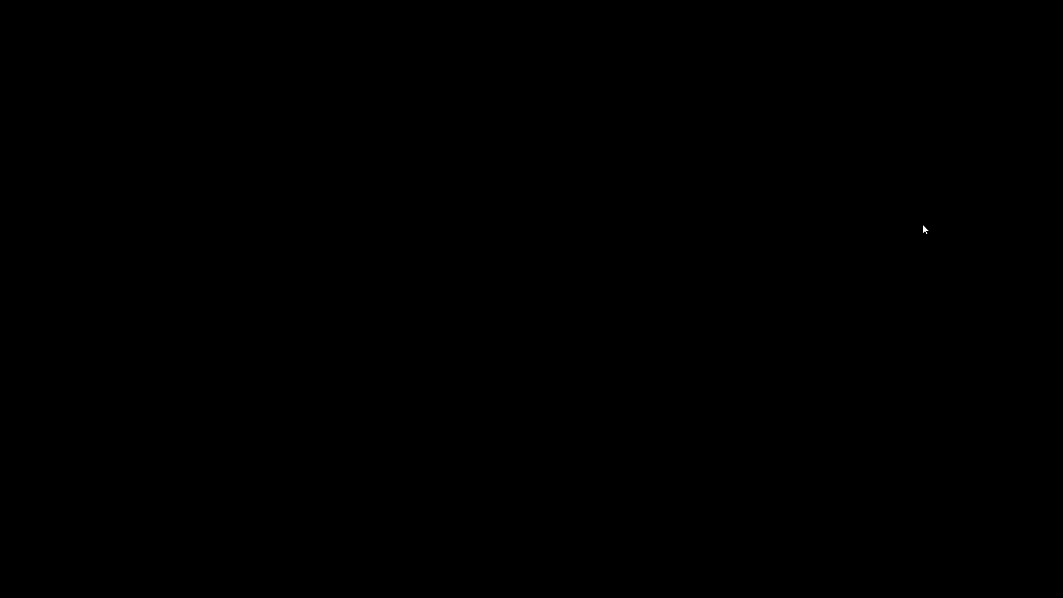
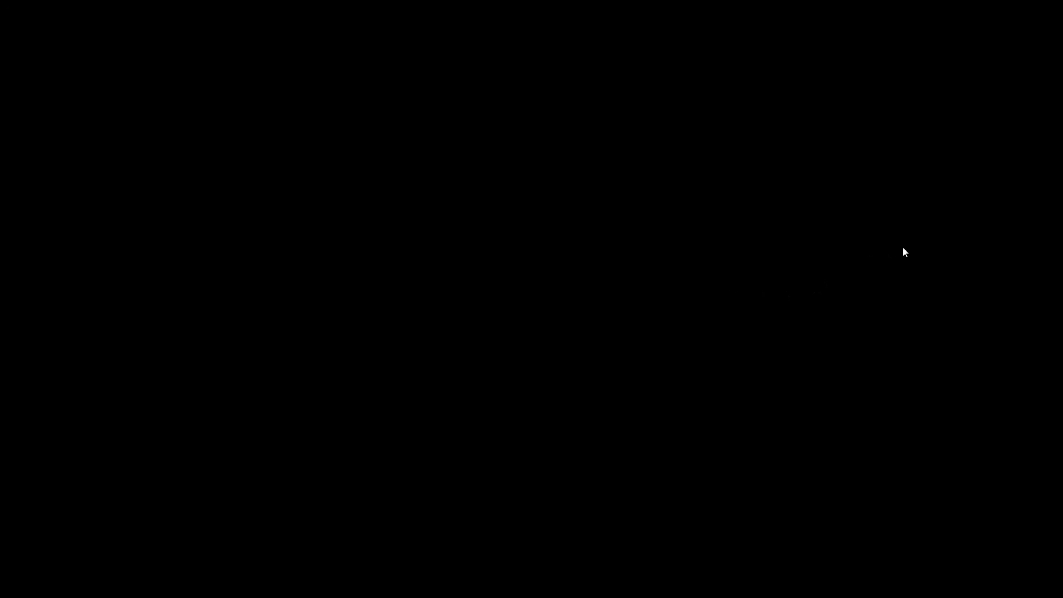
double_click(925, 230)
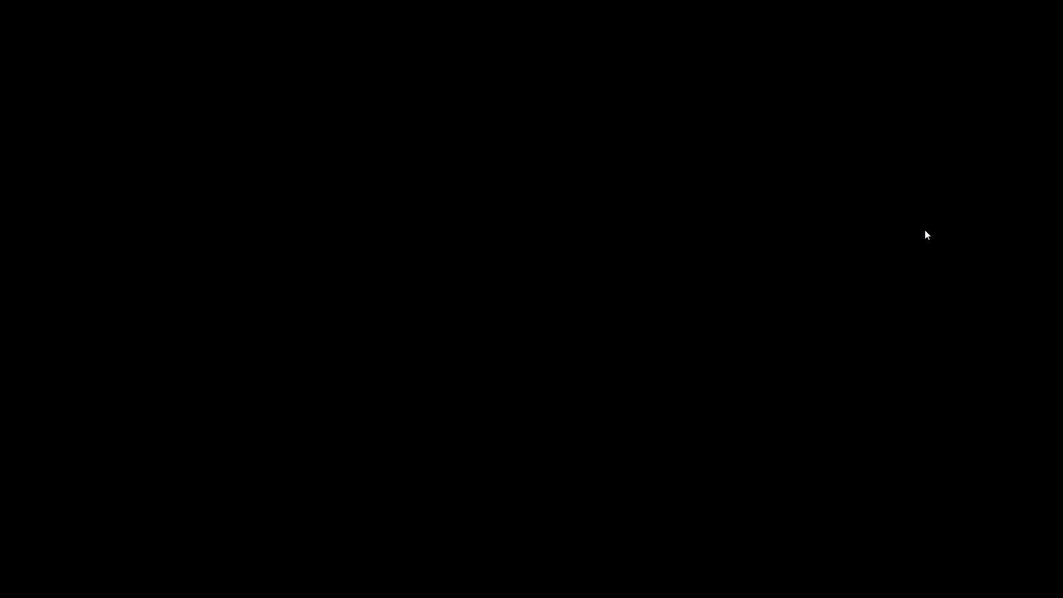
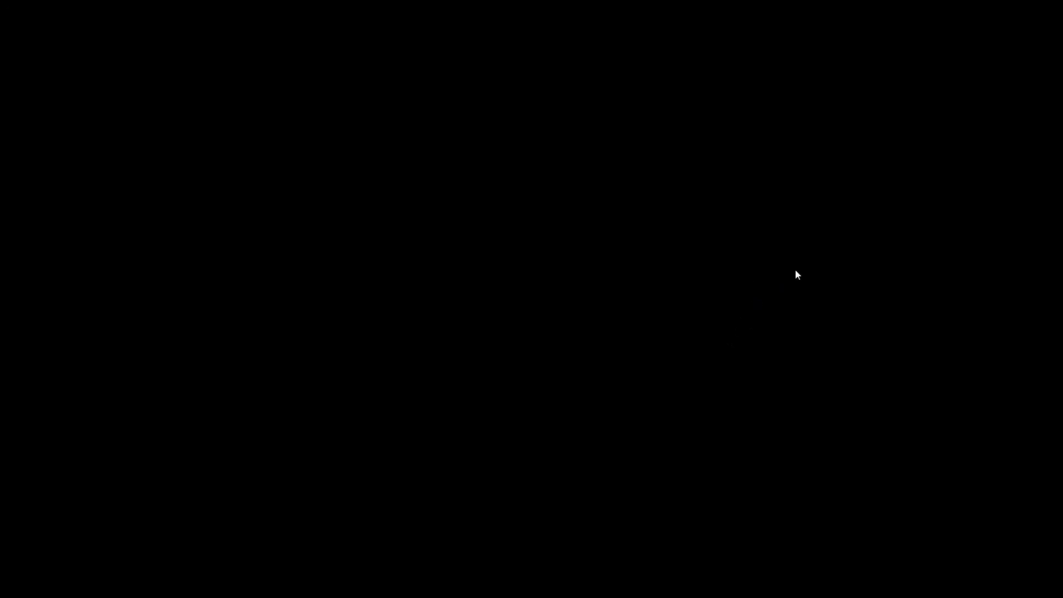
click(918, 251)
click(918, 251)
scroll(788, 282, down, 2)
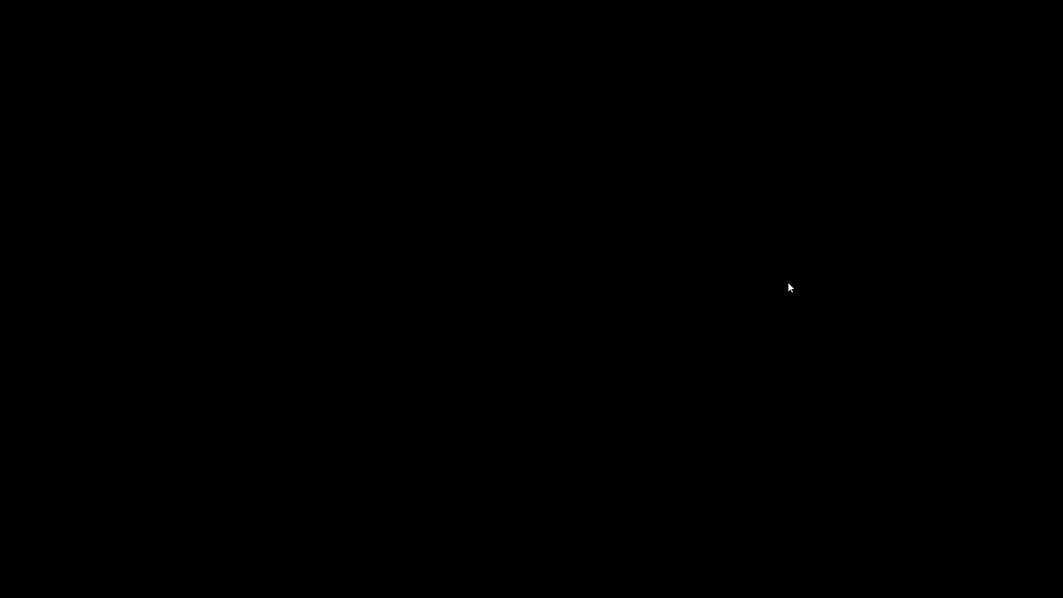
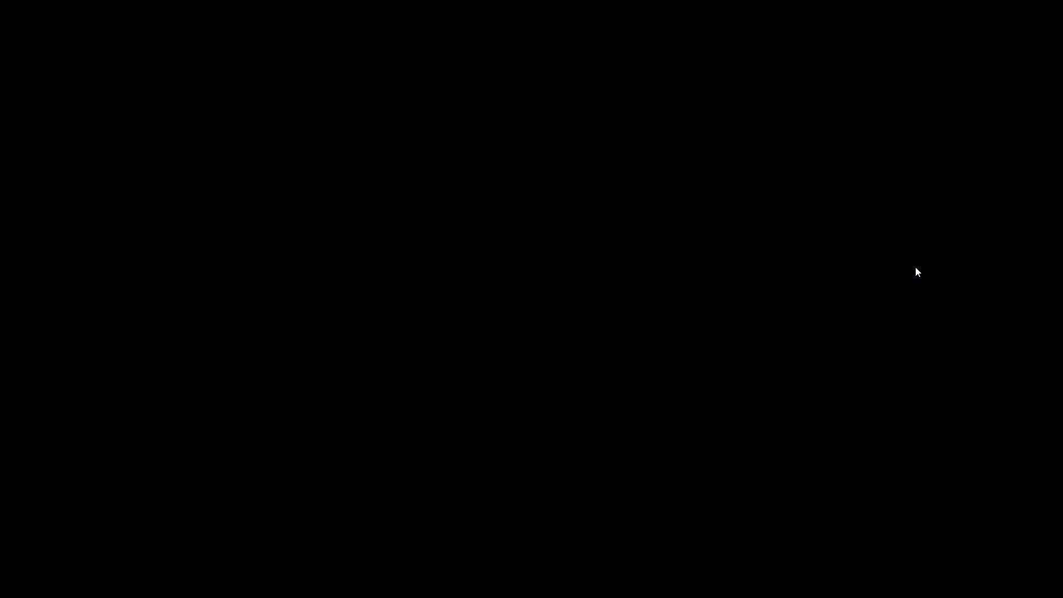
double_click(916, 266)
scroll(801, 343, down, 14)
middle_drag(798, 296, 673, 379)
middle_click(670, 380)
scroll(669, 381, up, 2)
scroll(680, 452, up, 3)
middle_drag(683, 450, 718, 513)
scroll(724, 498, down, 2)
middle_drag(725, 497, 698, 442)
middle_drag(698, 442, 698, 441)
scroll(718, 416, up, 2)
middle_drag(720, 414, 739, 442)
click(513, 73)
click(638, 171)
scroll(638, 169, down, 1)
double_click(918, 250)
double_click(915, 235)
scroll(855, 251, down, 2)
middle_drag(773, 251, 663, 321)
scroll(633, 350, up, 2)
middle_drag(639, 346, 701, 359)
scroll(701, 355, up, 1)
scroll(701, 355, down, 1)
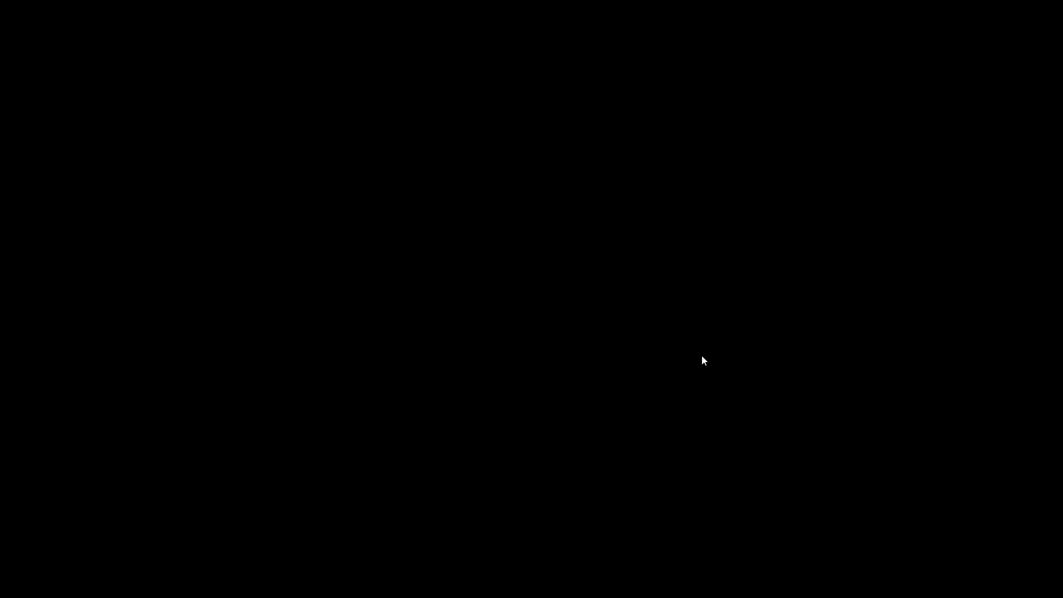
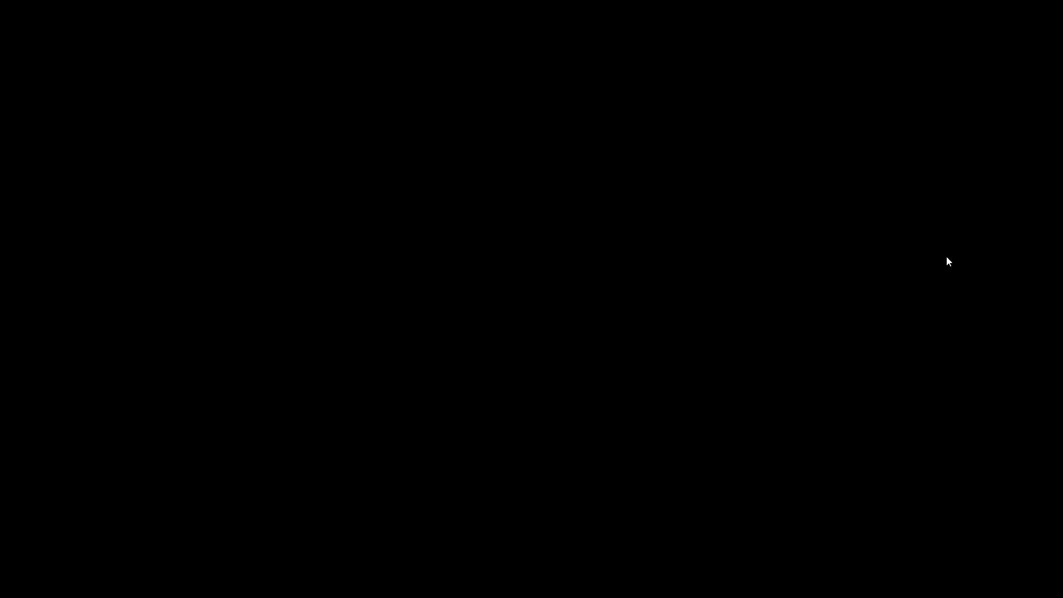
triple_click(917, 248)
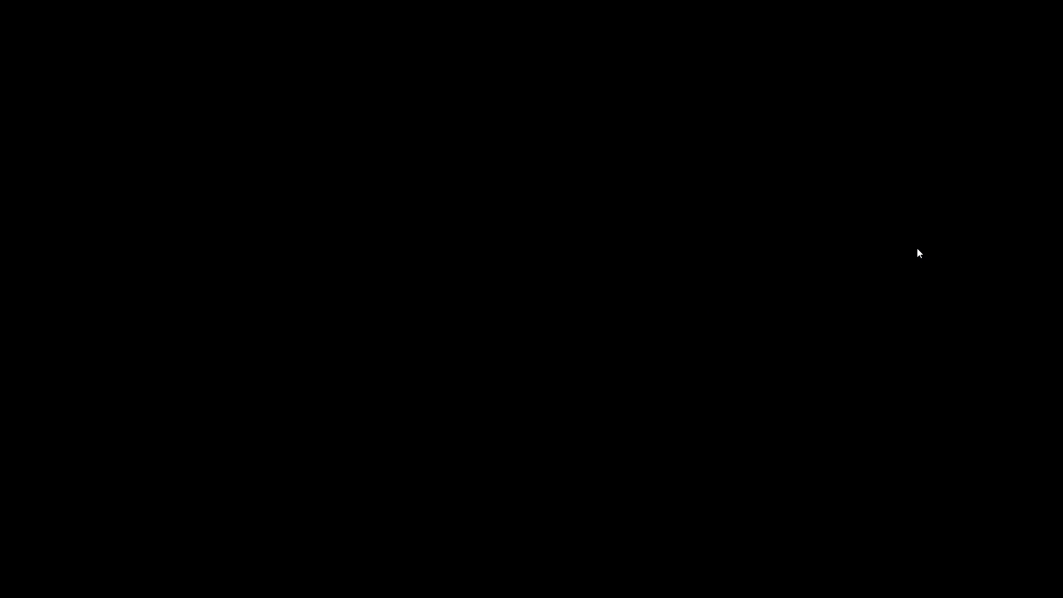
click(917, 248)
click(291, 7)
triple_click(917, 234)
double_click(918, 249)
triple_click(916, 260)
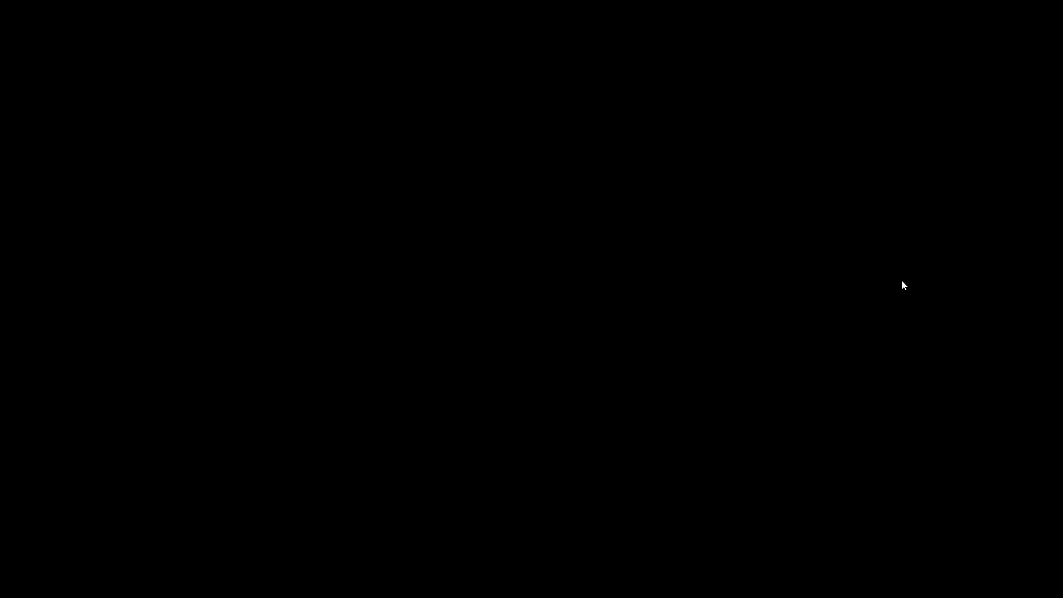
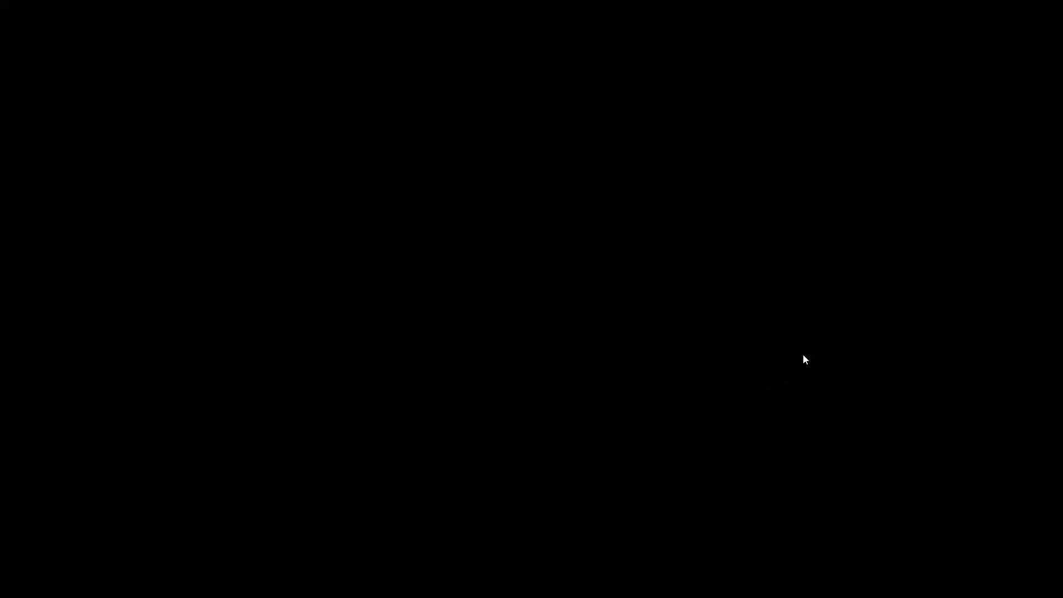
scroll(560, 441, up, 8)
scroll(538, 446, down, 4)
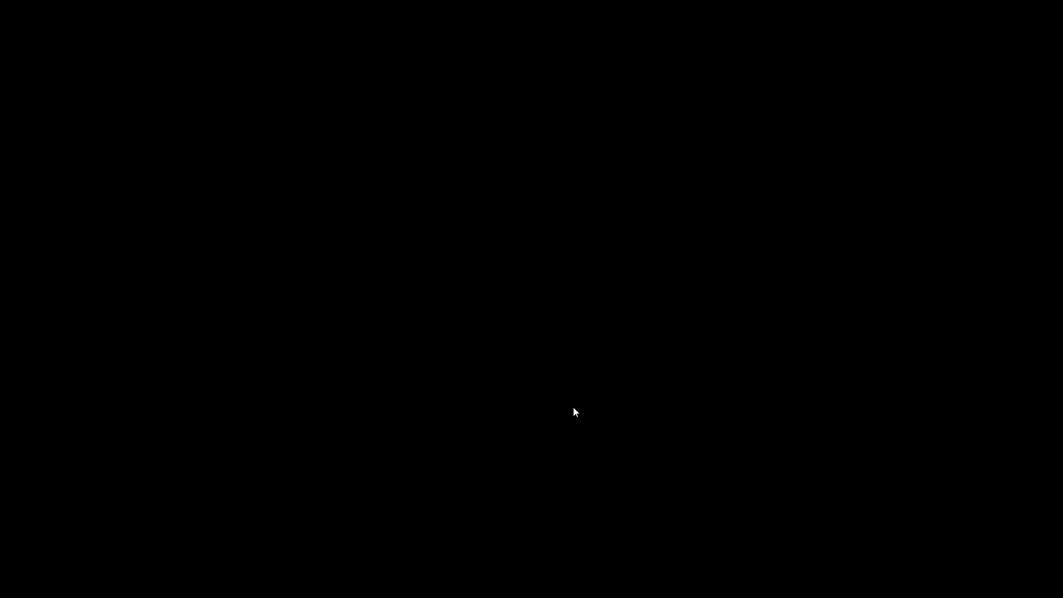
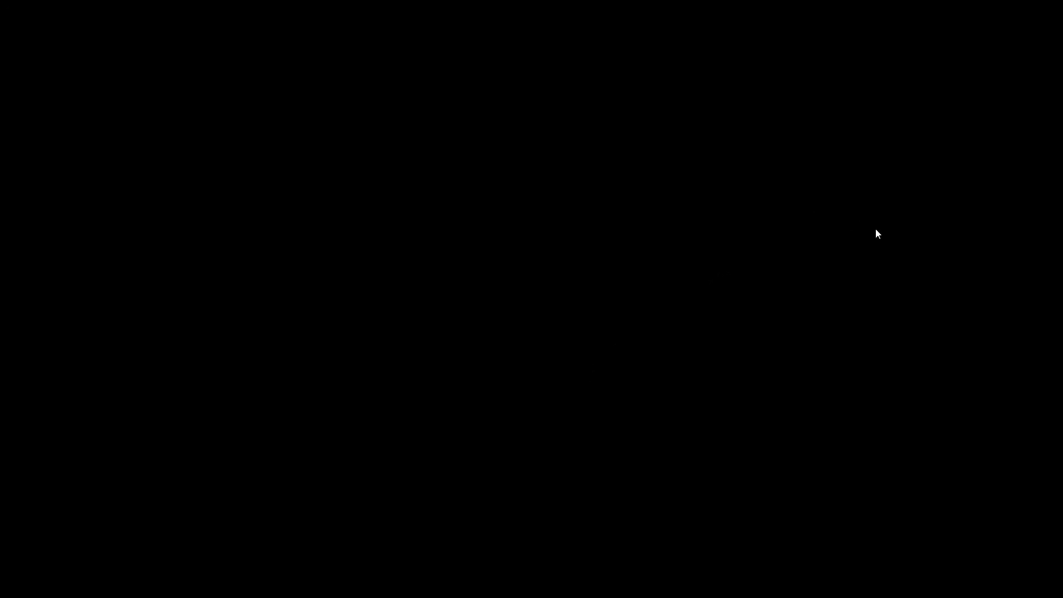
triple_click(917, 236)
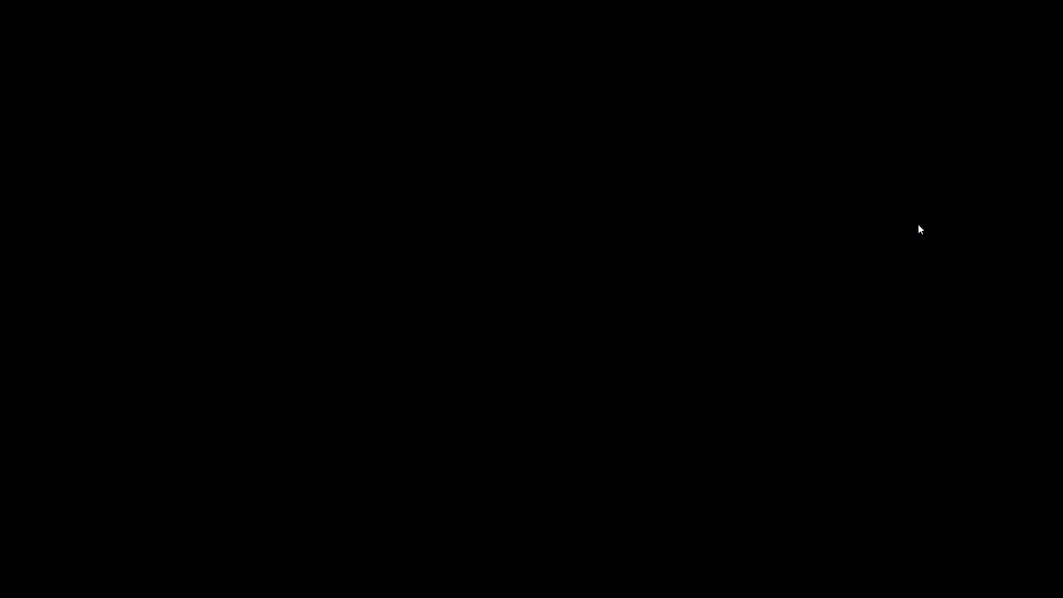
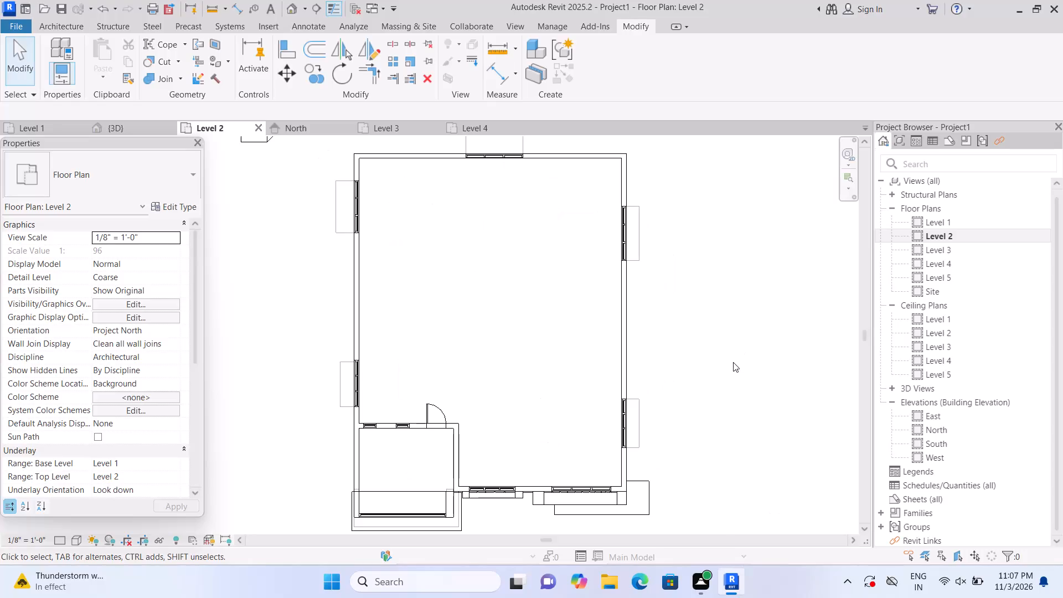
Examine the Level 3 floor plan and the front facade in the 3D view, ending on the Level 1 floor plan.
double_click(915, 249)
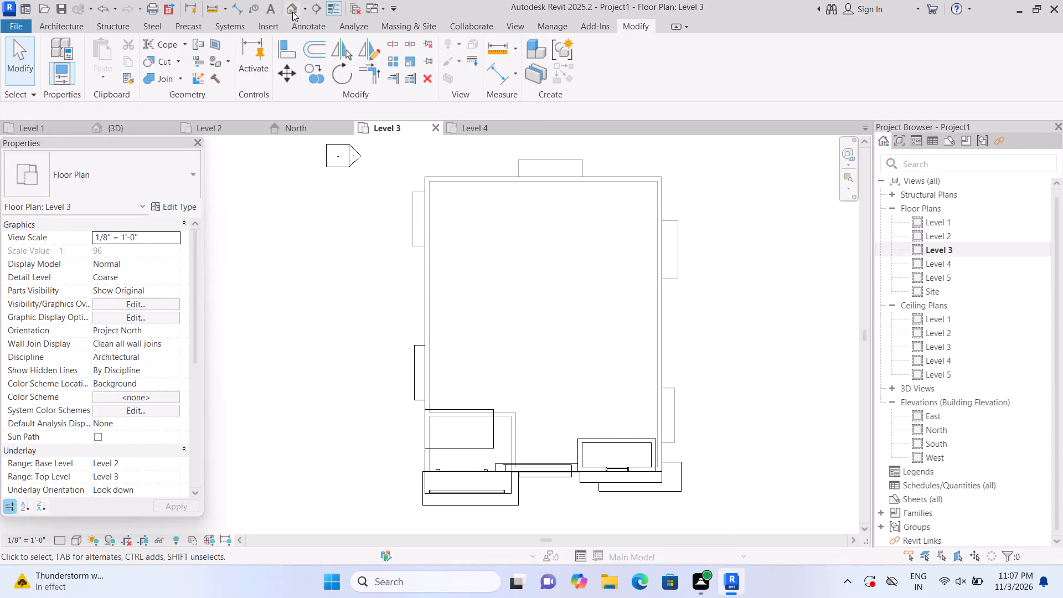
click(292, 12)
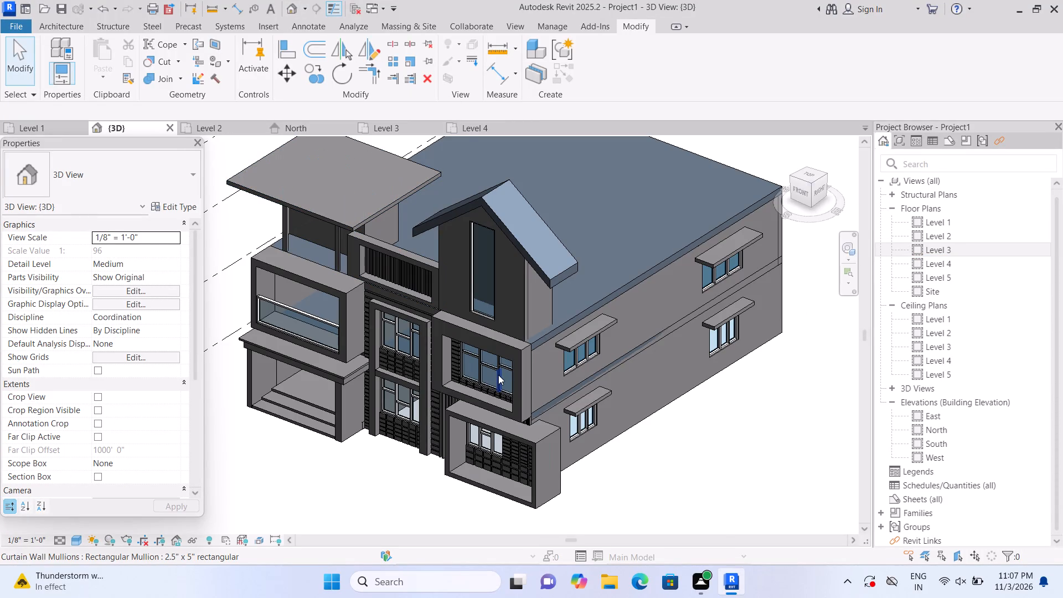
scroll(649, 434, up, 1)
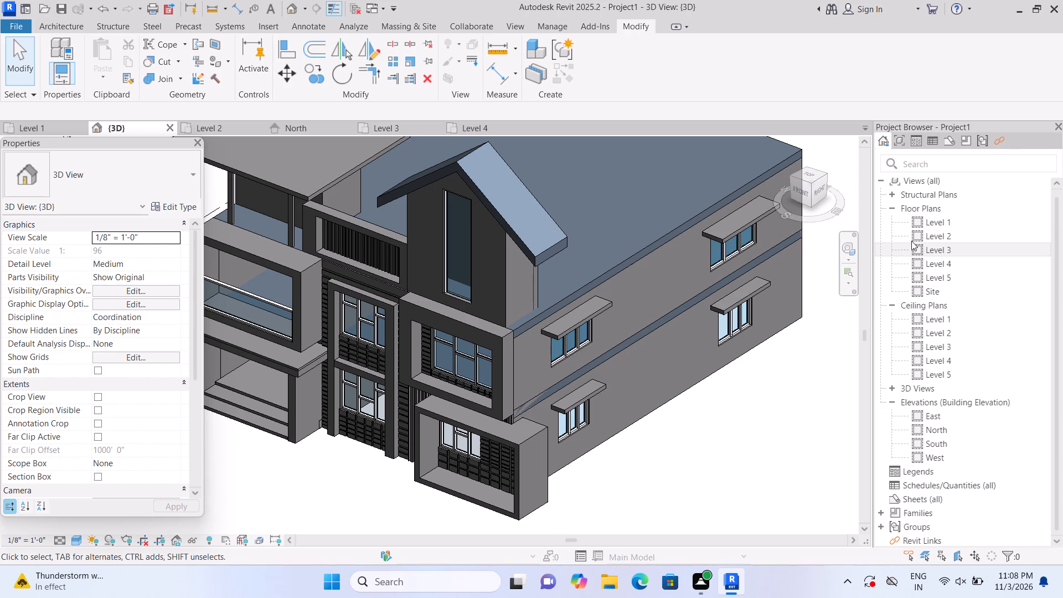
triple_click(918, 224)
click(918, 224)
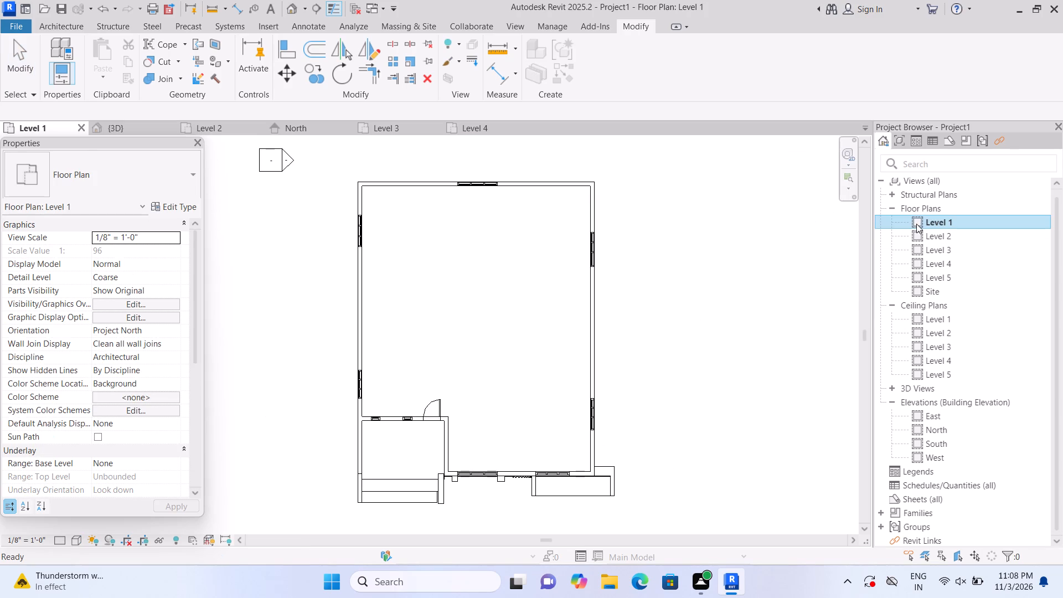
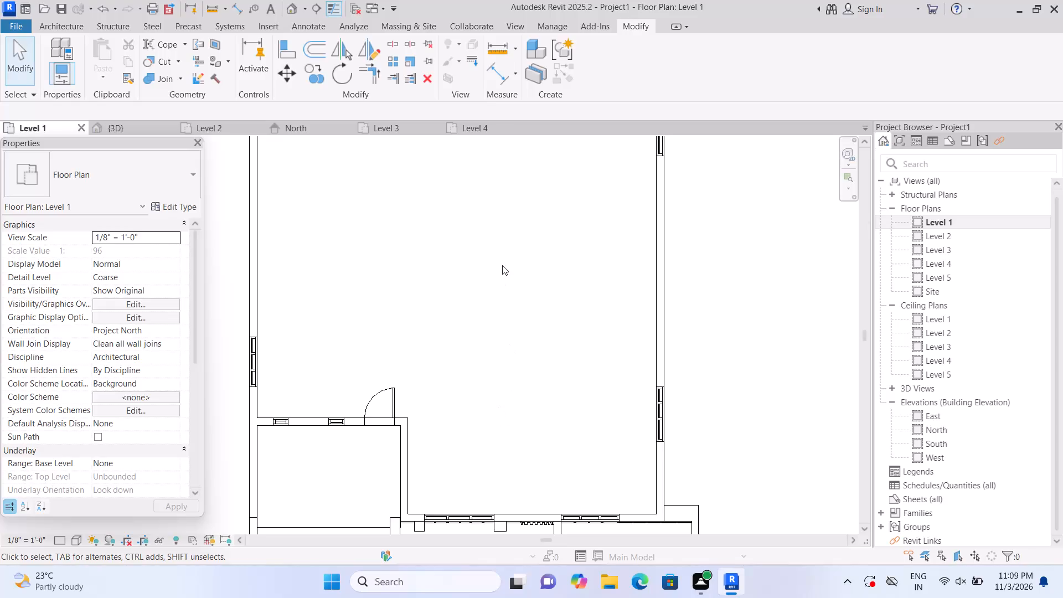
Examine the full Level 1 floor plan, followed by the front facade and its ground-floor entrance in the 3D view.
scroll(484, 293, up, 1)
scroll(484, 293, down, 4)
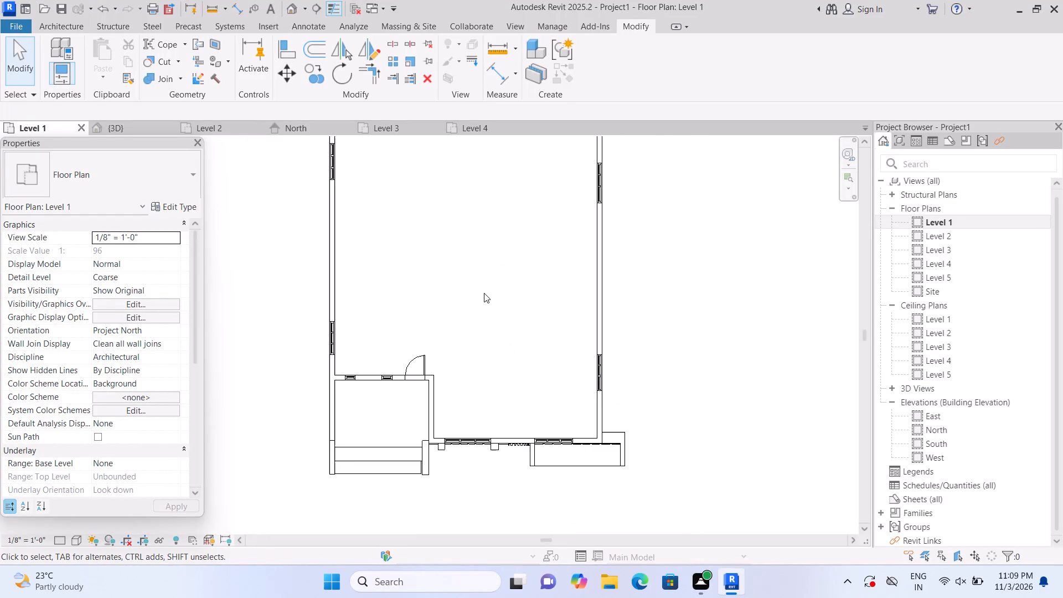
scroll(484, 293, down, 2)
middle_drag(484, 293, 478, 340)
scroll(478, 340, up, 1)
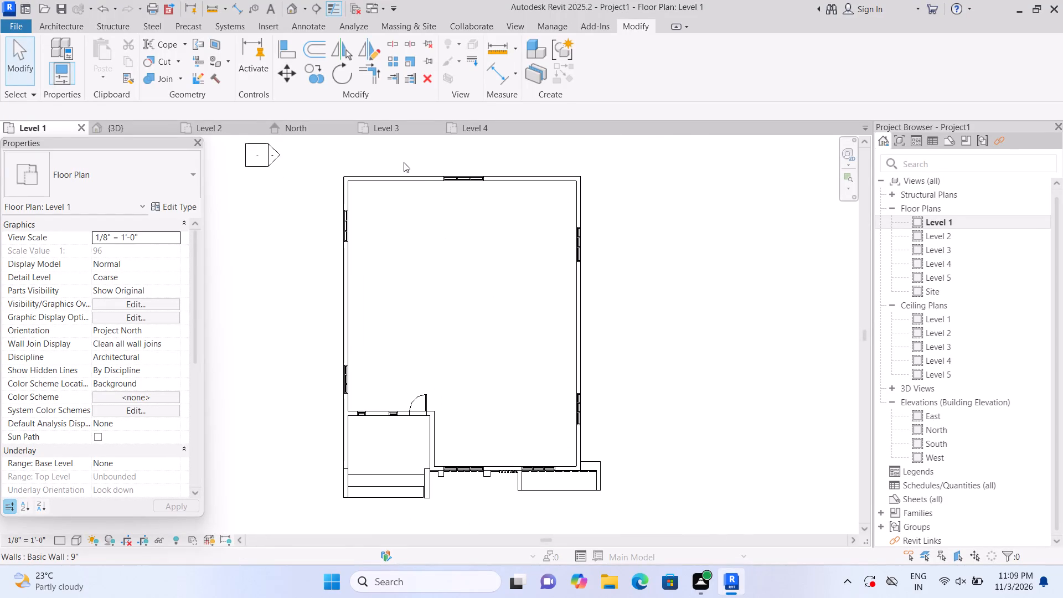
click(295, 9)
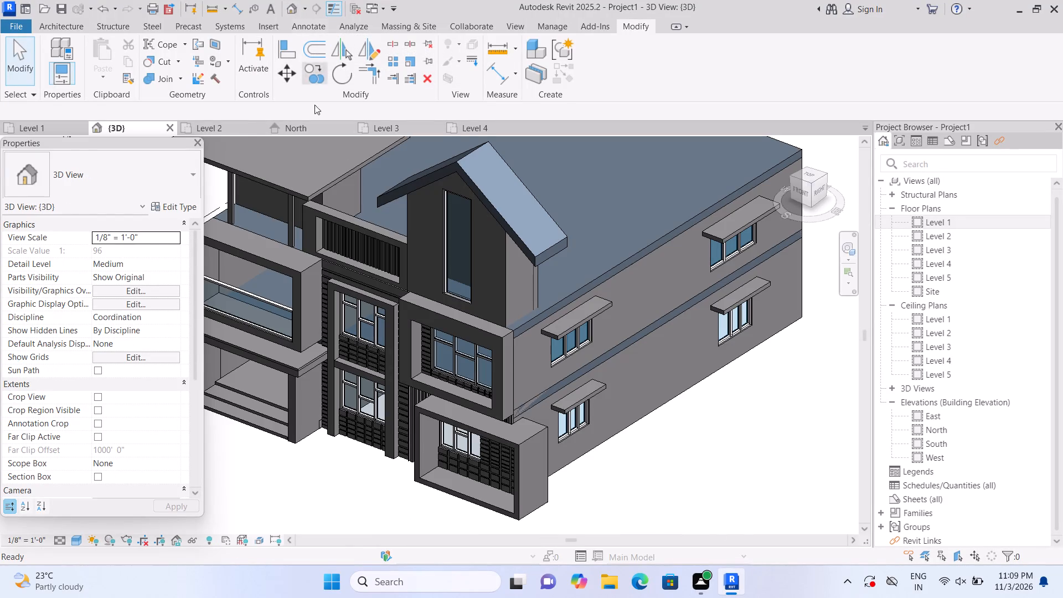
scroll(348, 330, up, 1)
middle_drag(387, 337, 469, 343)
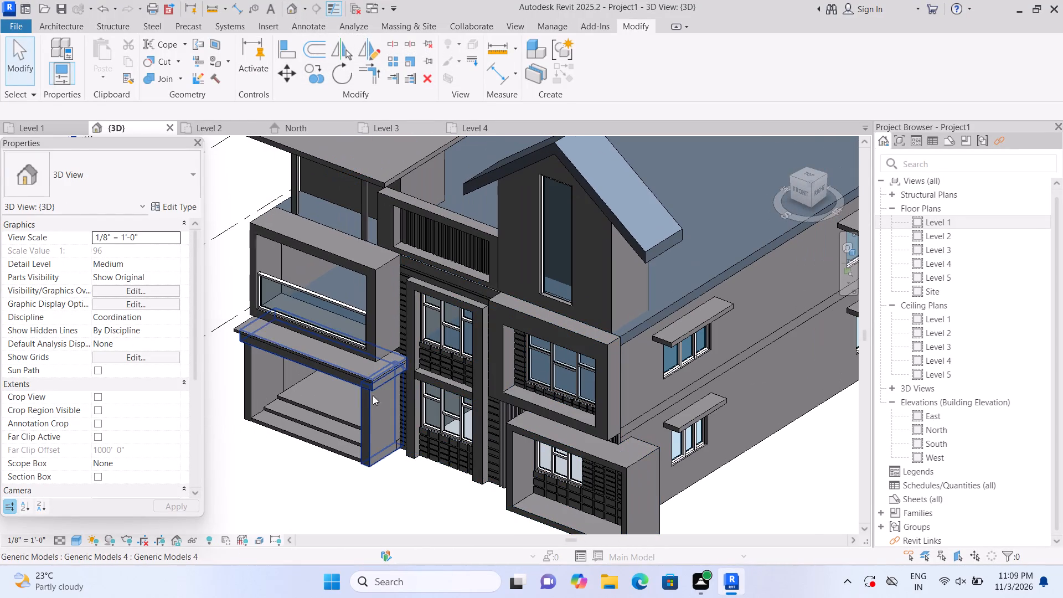
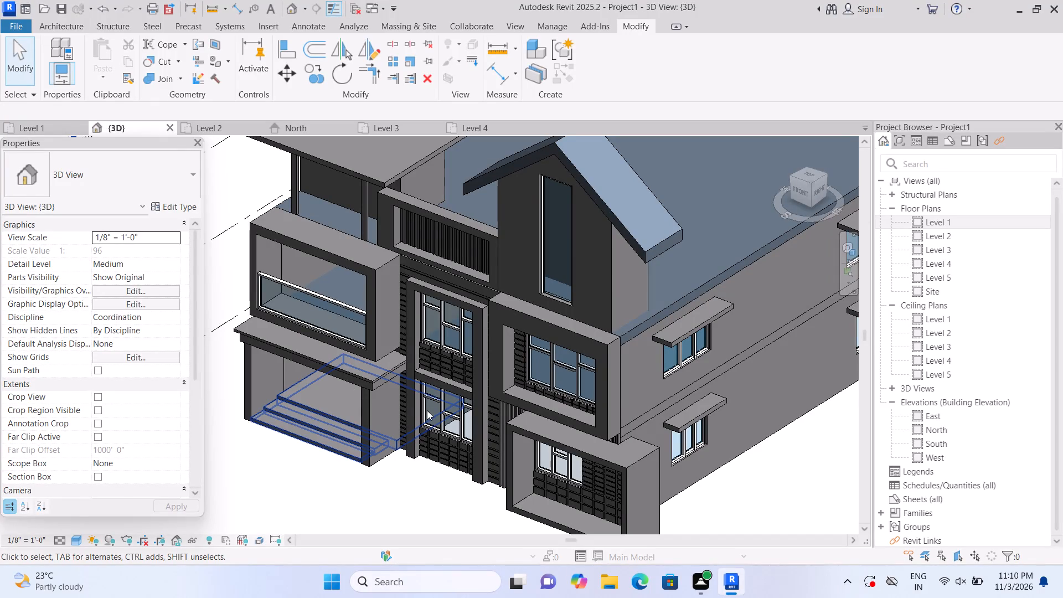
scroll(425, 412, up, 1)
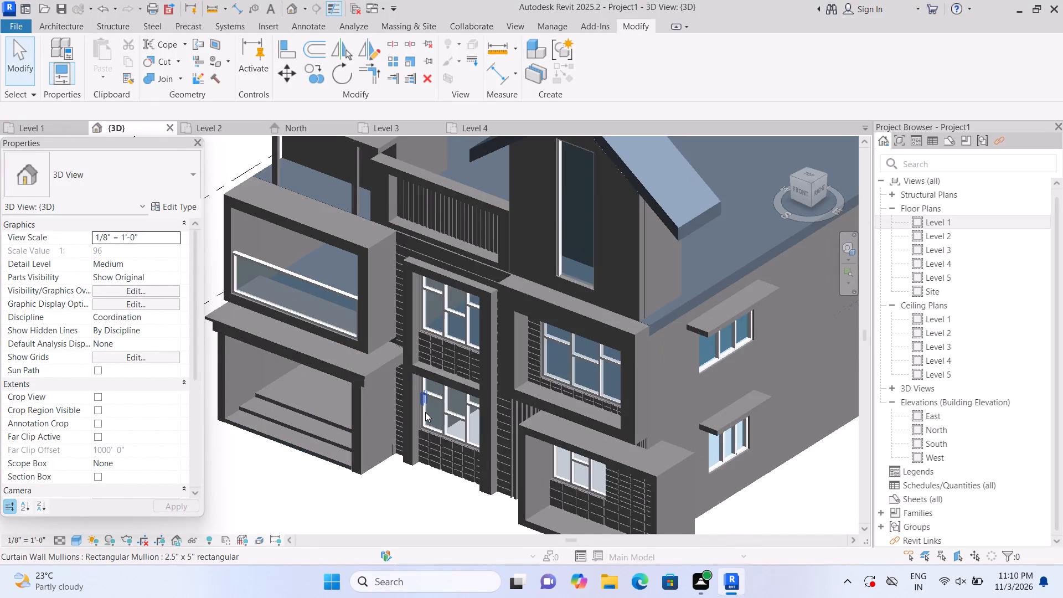
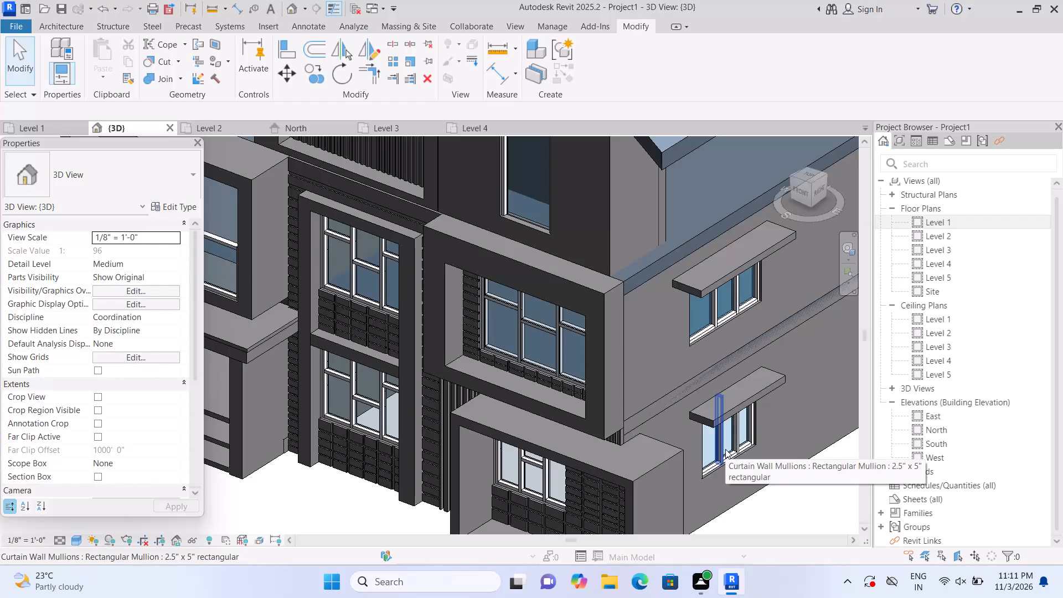
Inspect the 3D model all the way around, checking the side and rear walls, window shades, roofs and front facade.
shift+middle_drag(786, 506, 714, 499)
scroll(705, 499, down, 6)
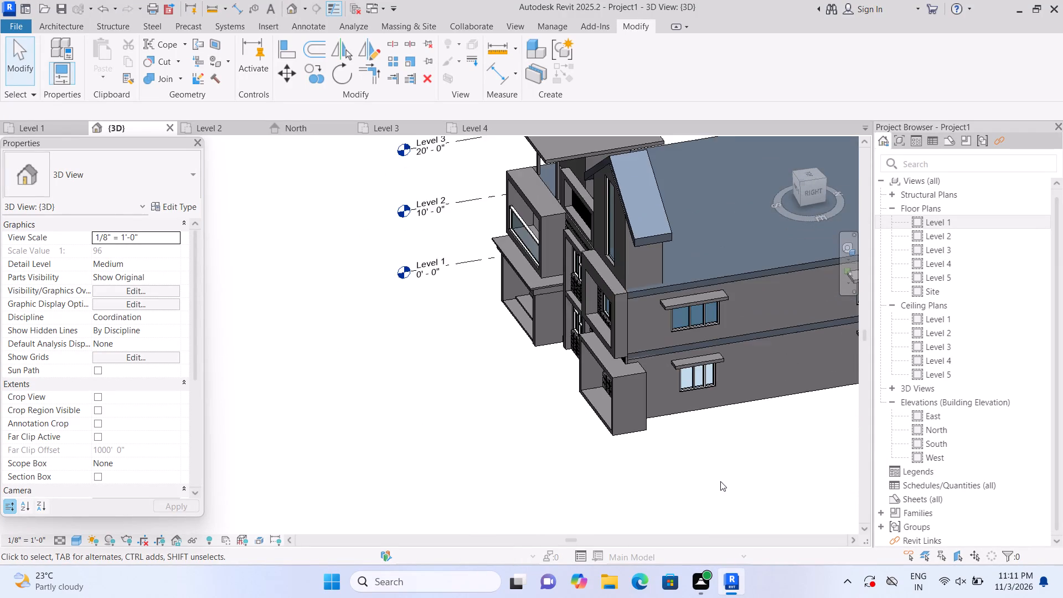
shift+middle_drag(720, 481, 670, 473)
middle_drag(679, 461, 301, 431)
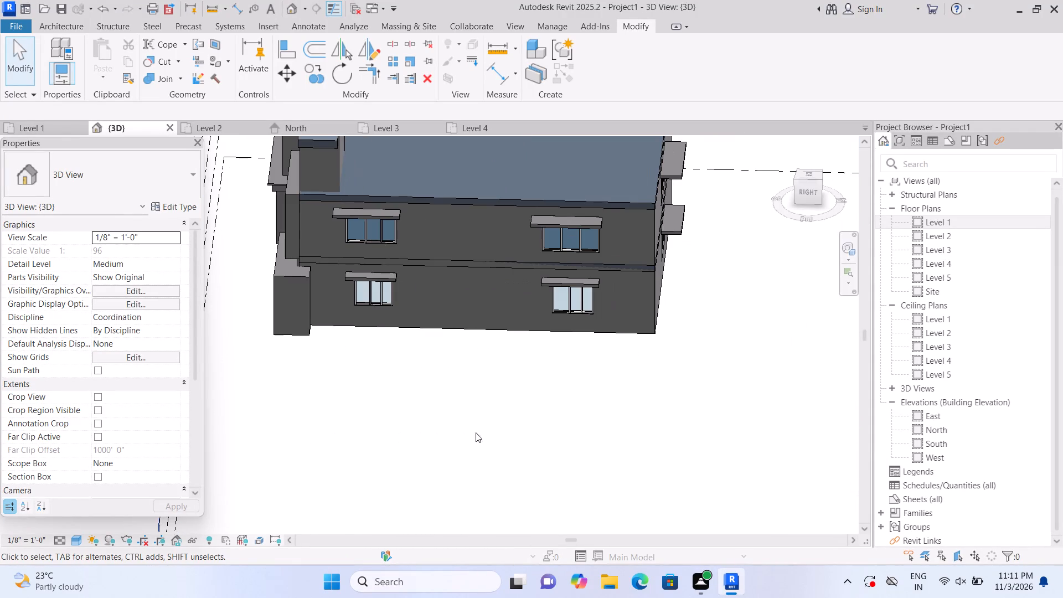
shift+middle_drag(507, 430, 460, 435)
shift+middle_drag(627, 405, 564, 416)
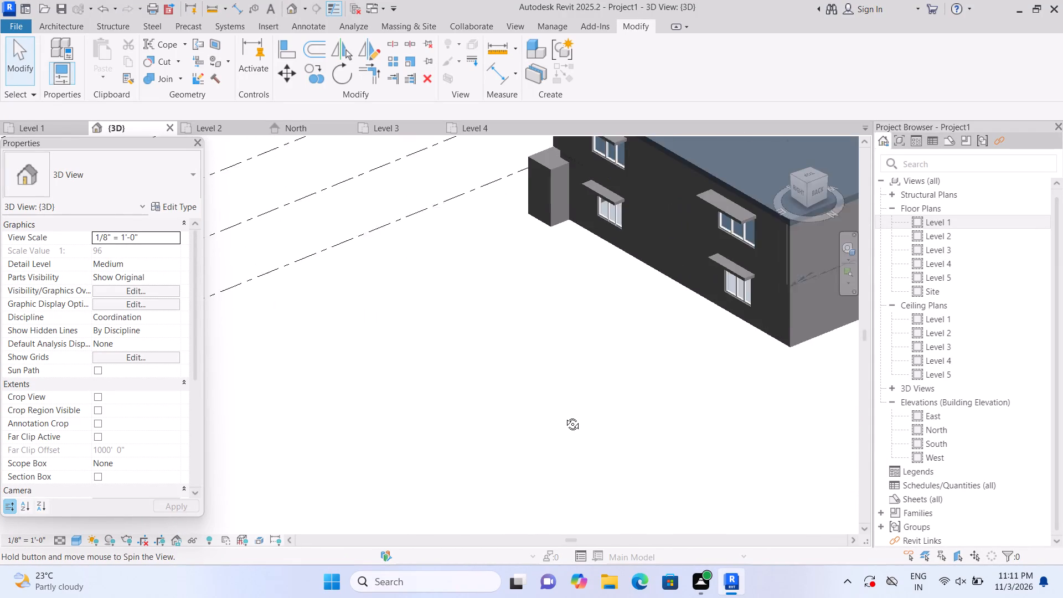
shift+middle_drag(564, 416, 563, 416)
shift+middle_drag(624, 396, 500, 395)
shift+scroll(531, 399, down, 4)
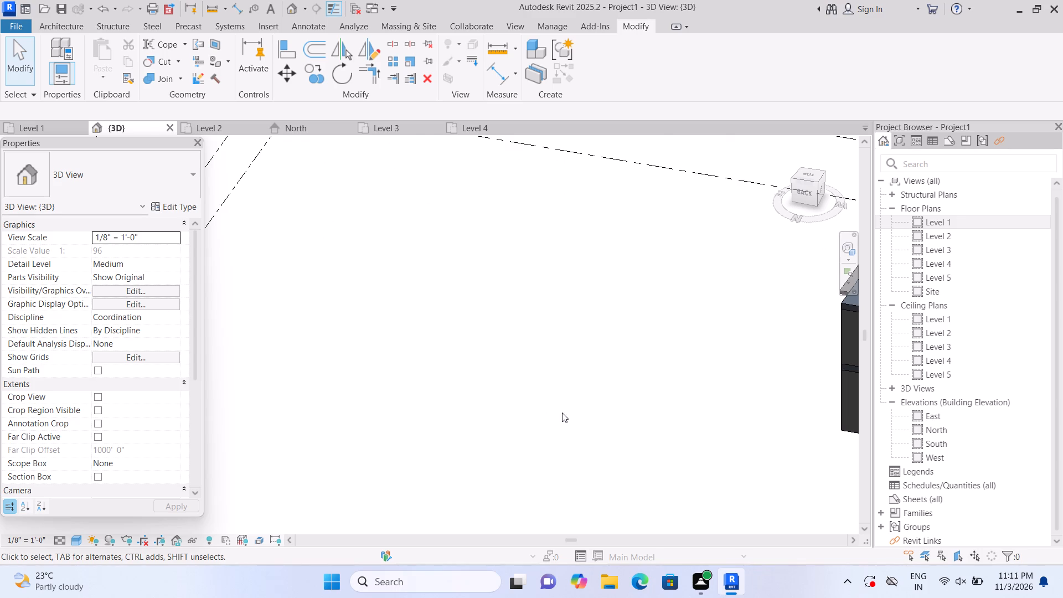
scroll(574, 425, down, 6)
middle_drag(688, 444, 610, 430)
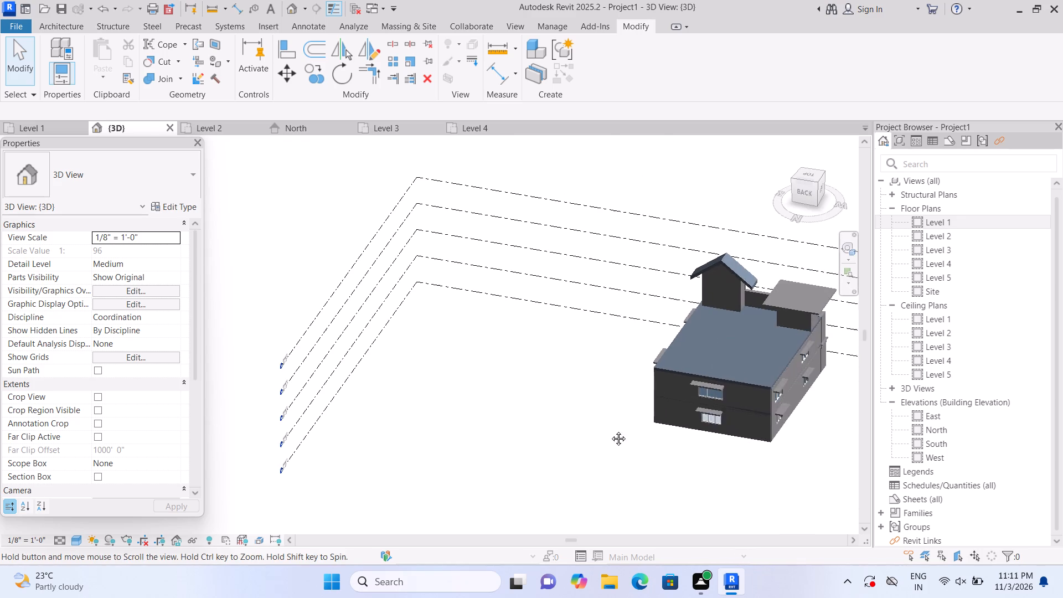
middle_drag(610, 430, 562, 414)
scroll(670, 460, up, 4)
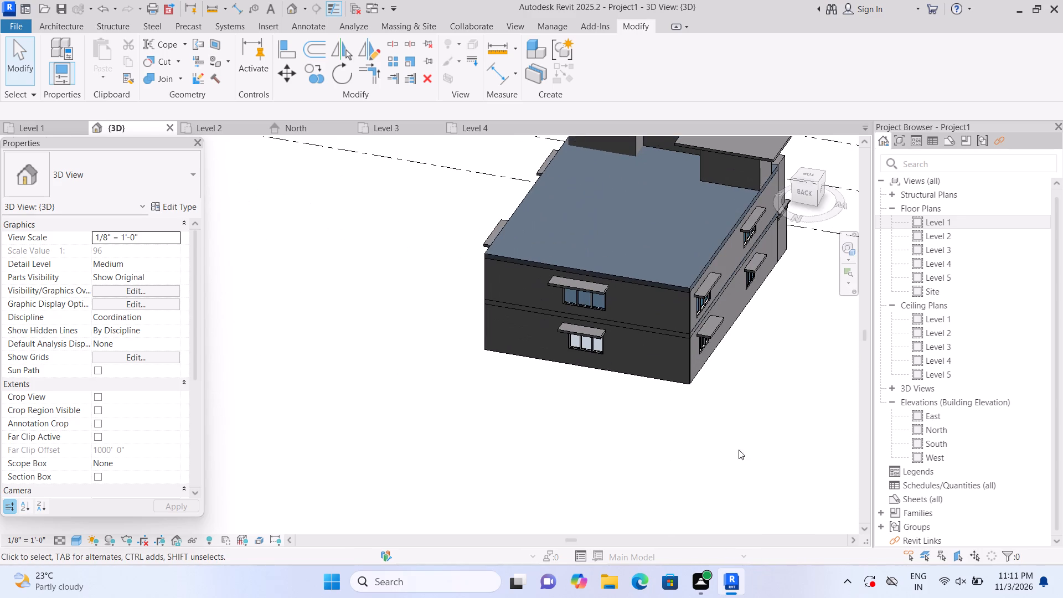
shift+middle_drag(771, 449, 709, 467)
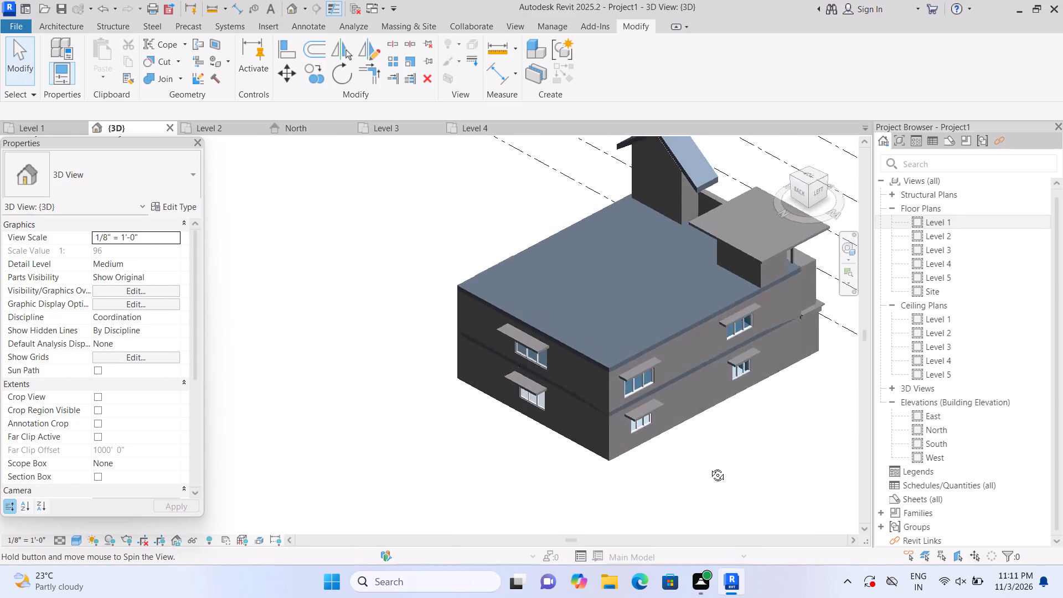
shift+middle_drag(709, 467, 517, 463)
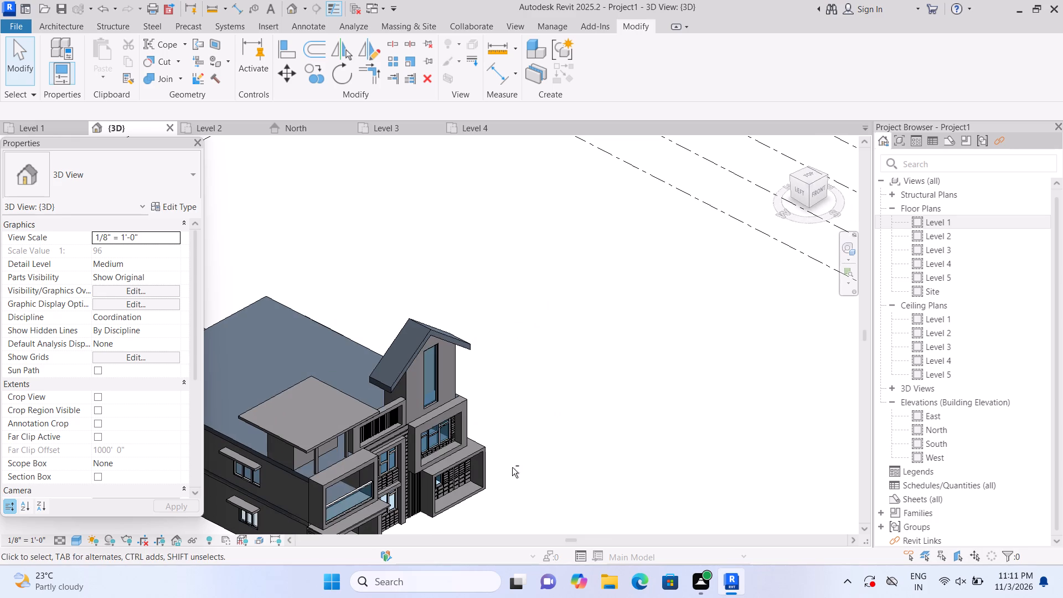
shift+middle_drag(534, 470, 442, 456)
shift+scroll(439, 456, up, 1)
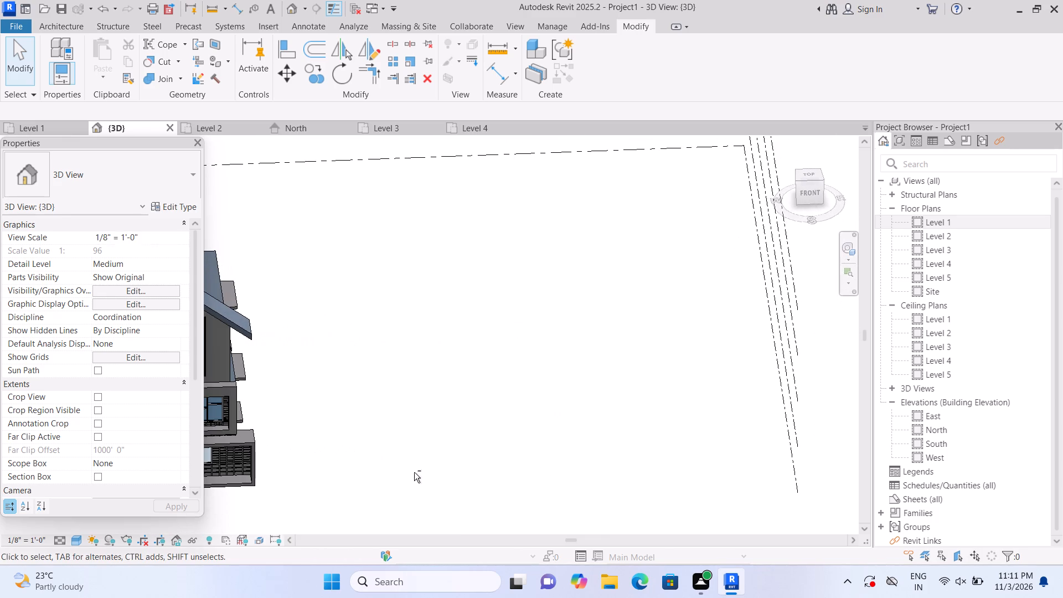
middle_drag(373, 435, 746, 437)
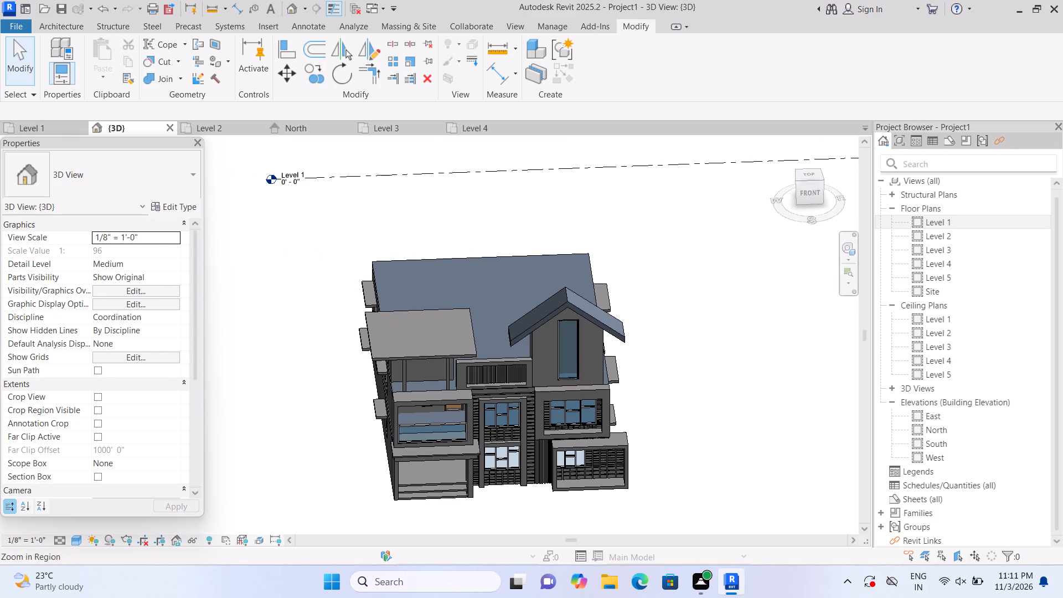
Restore the 3D home view and examine the front facade up close, including the entrance steps and grooved window surrounds.
click(781, 146)
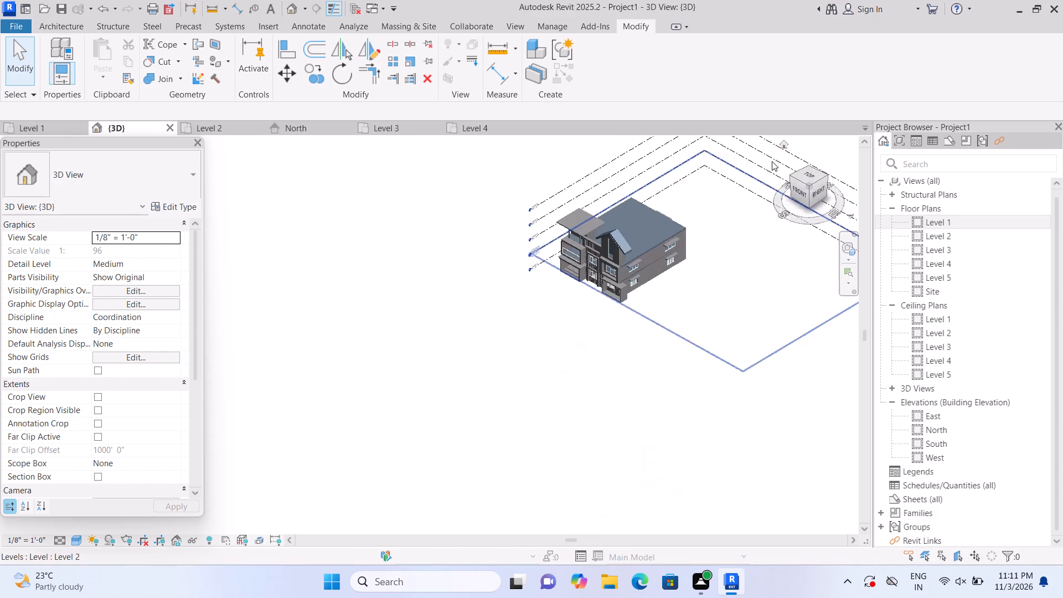
middle_drag(217, 422, 368, 456)
scroll(374, 439, up, 2)
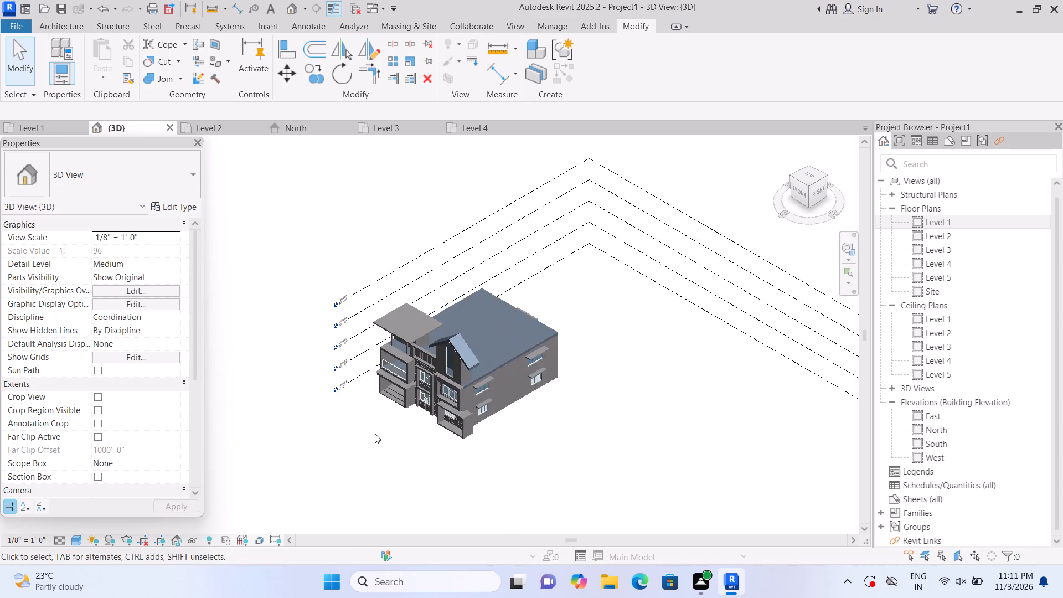
scroll(375, 434, up, 6)
middle_drag(368, 403, 308, 412)
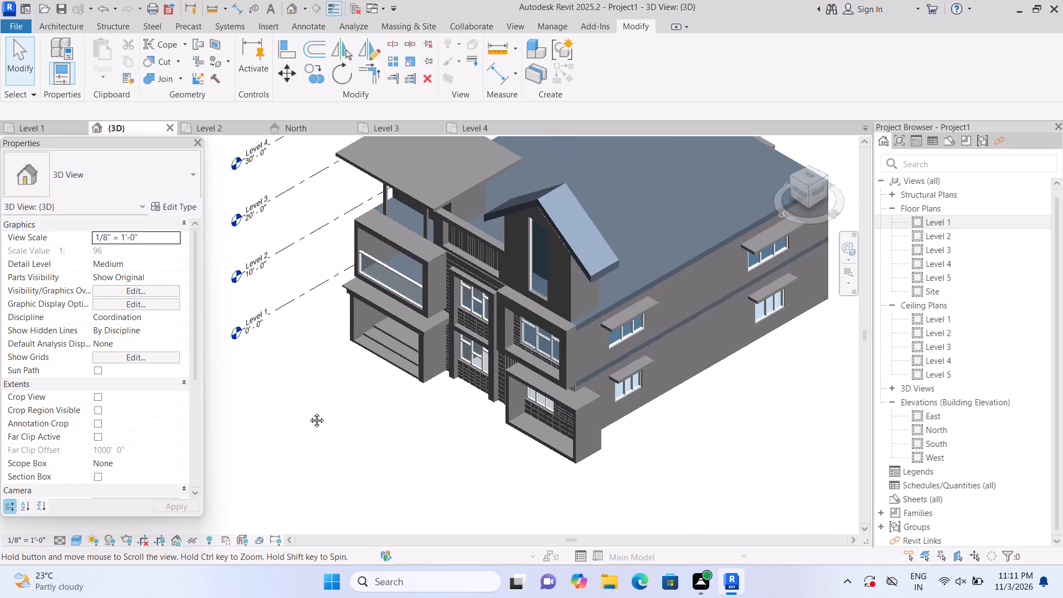
middle_drag(308, 412, 238, 436)
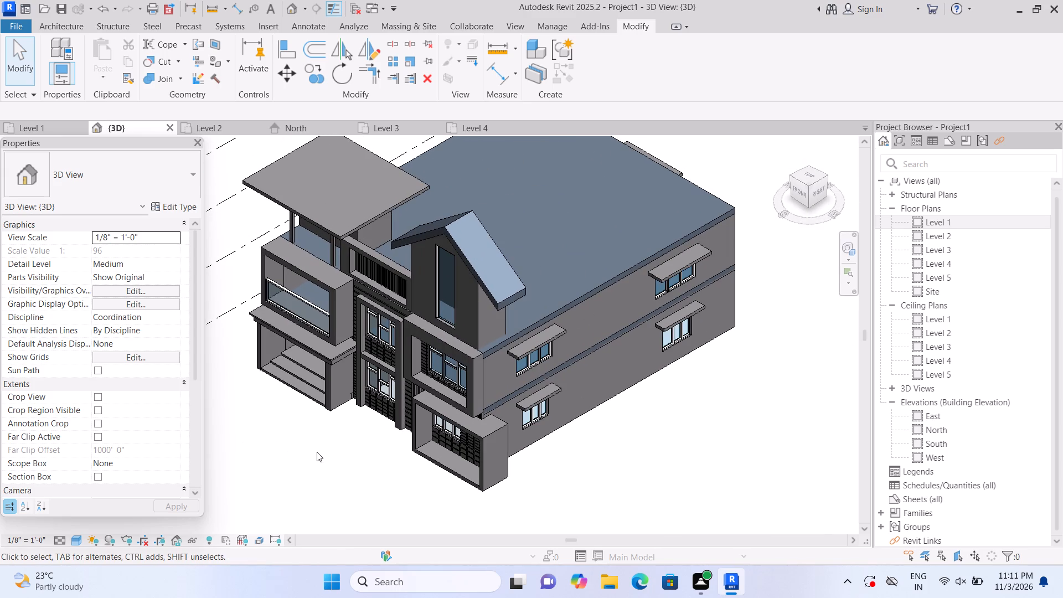
scroll(288, 371, up, 2)
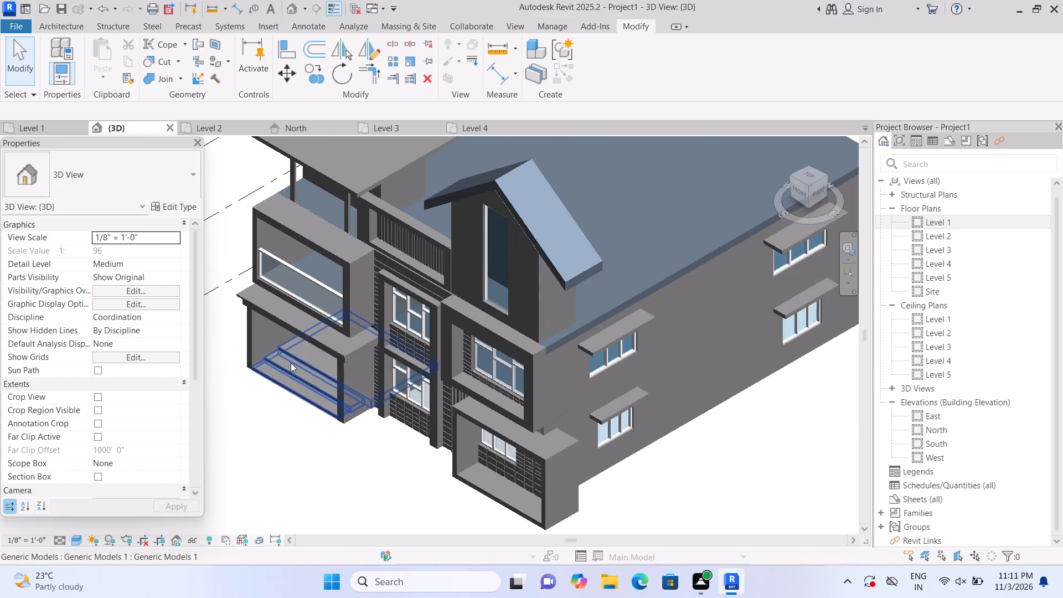
scroll(291, 363, up, 4)
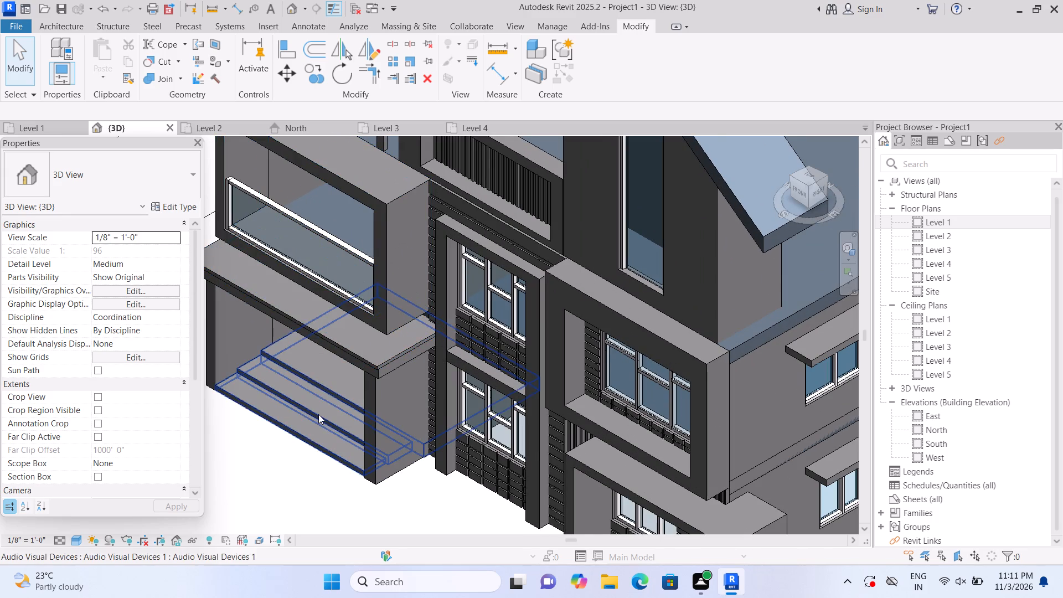
scroll(319, 414, down, 3)
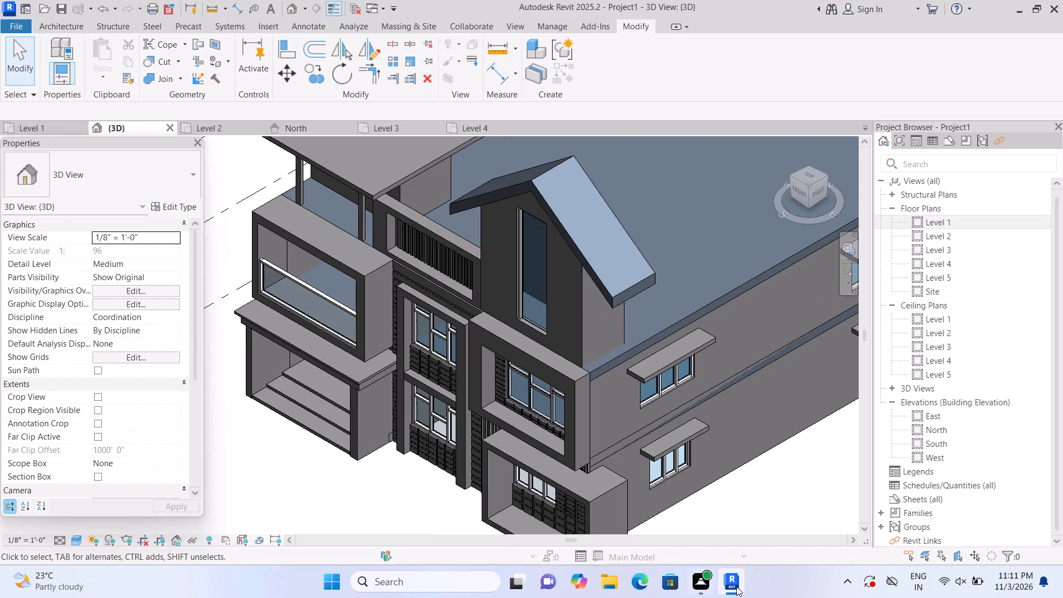
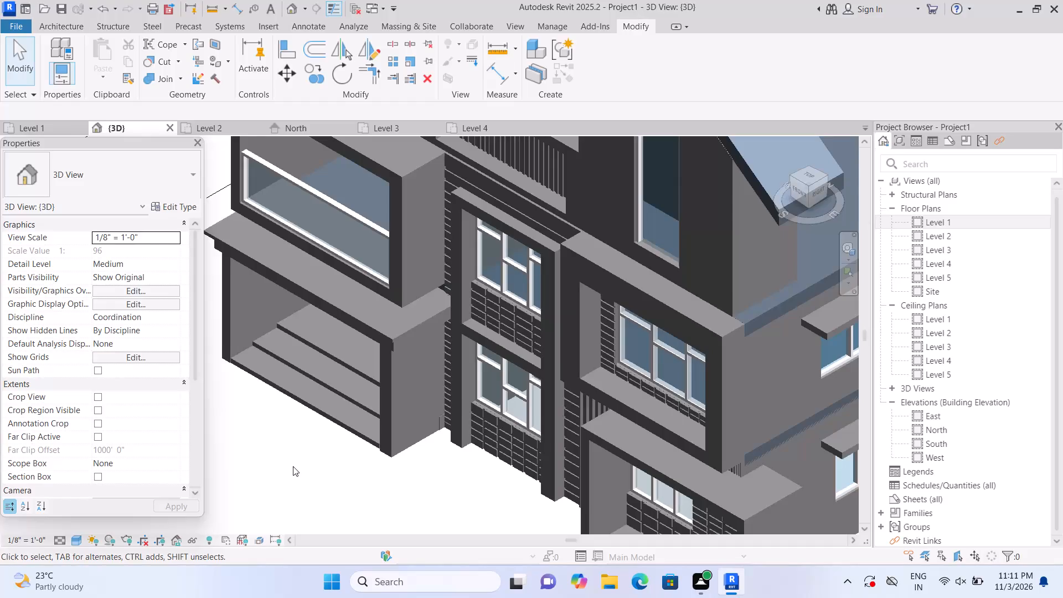
Examine the front facade in 3D, viewing the entrance steps, projecting frames and grooved window surrounds up close and within the whole building.
scroll(293, 466, up, 1)
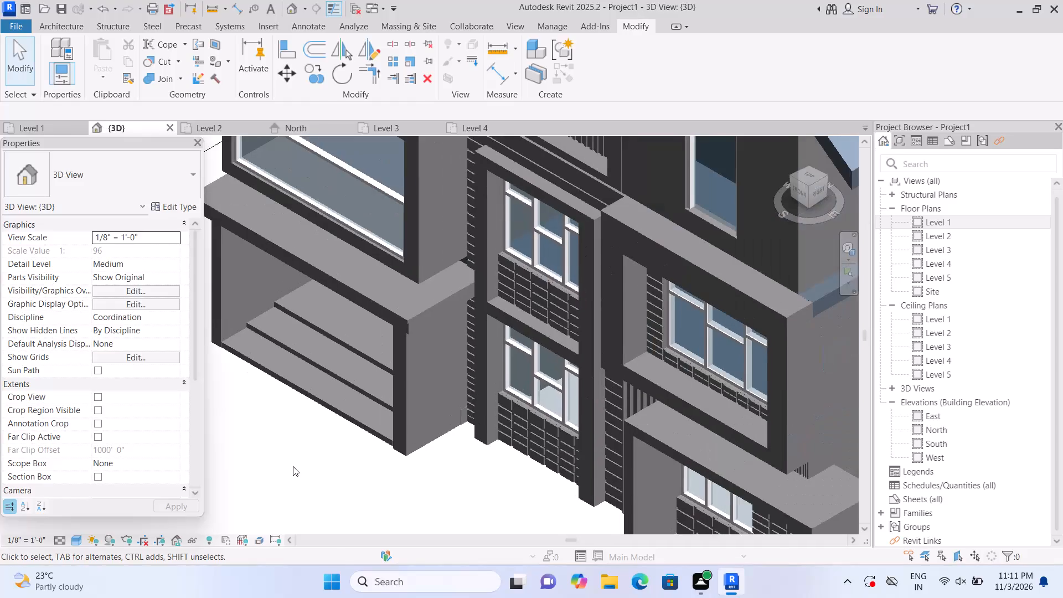
middle_drag(293, 466, 344, 535)
scroll(344, 519, down, 3)
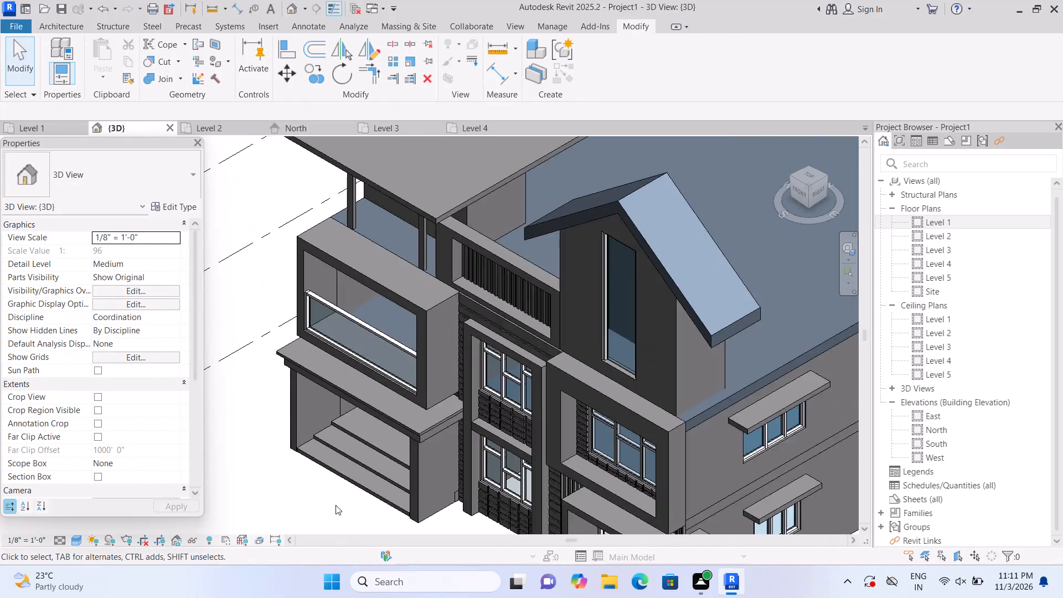
scroll(333, 498, up, 8)
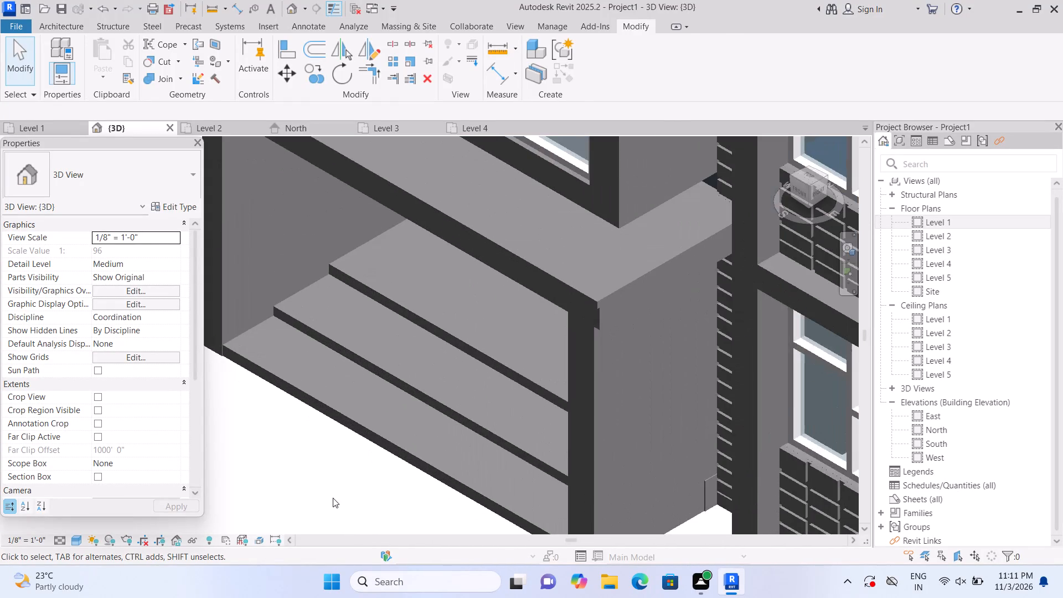
scroll(333, 498, down, 8)
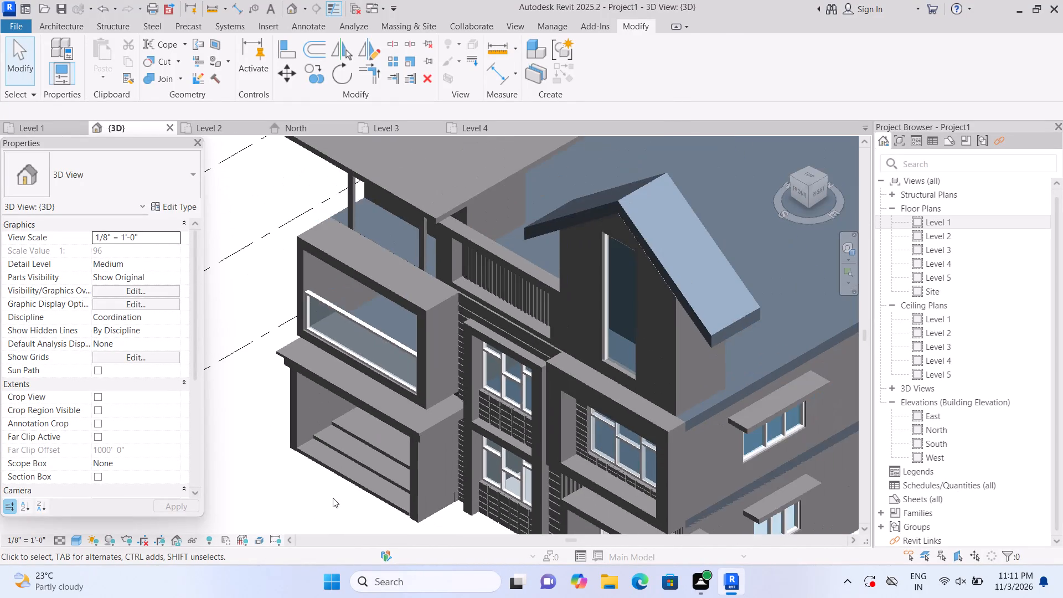
scroll(333, 498, down, 2)
scroll(328, 497, up, 10)
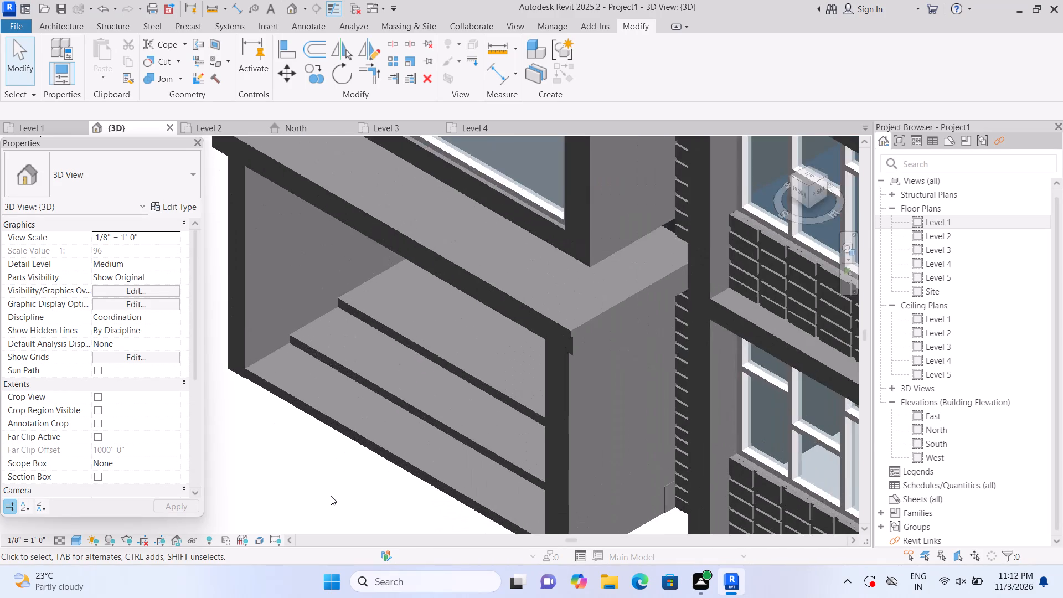
scroll(331, 496, up, 2)
scroll(331, 496, down, 12)
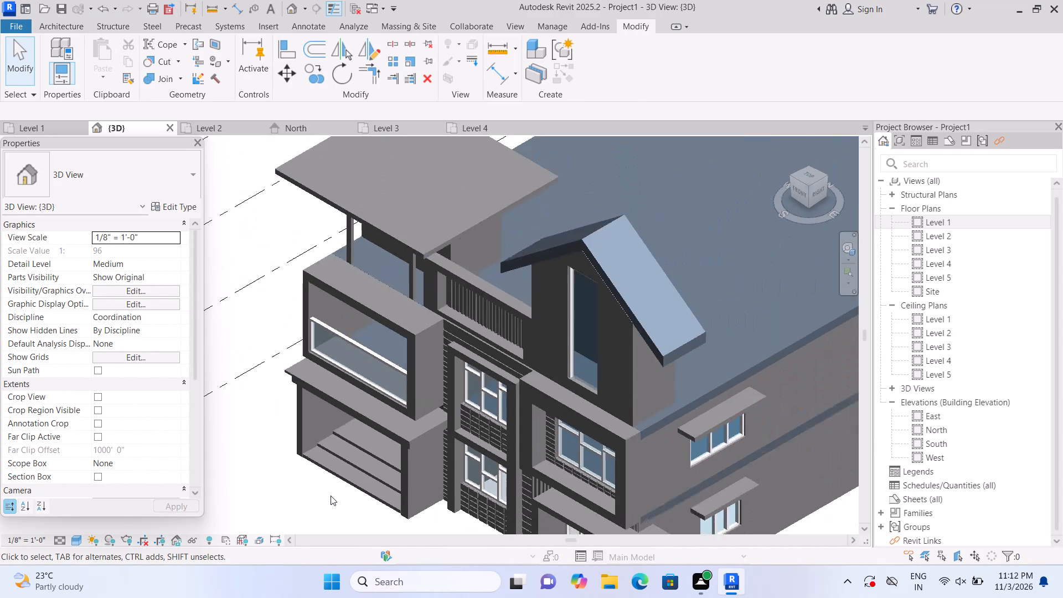
middle_drag(303, 501, 301, 429)
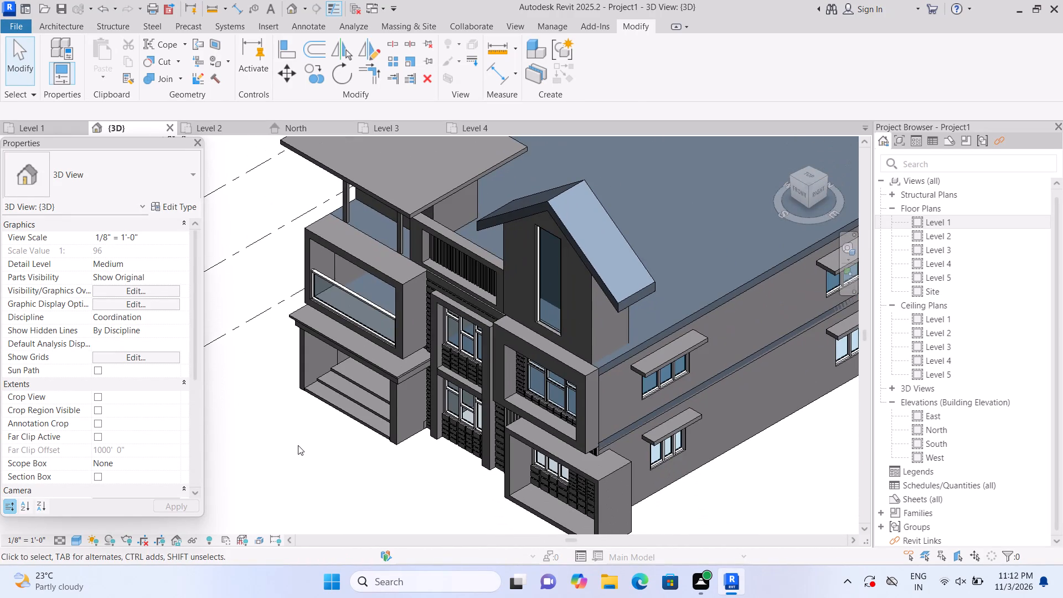
middle_drag(301, 448, 295, 412)
scroll(293, 411, up, 1)
scroll(277, 415, down, 1)
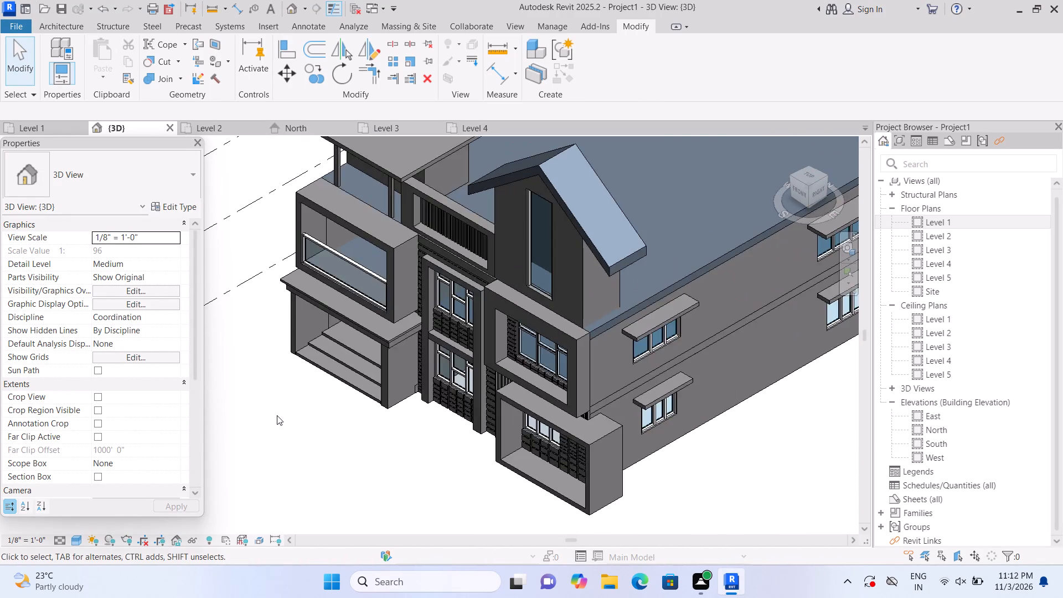
scroll(277, 415, up, 5)
middle_drag(308, 397, 251, 433)
scroll(265, 435, up, 4)
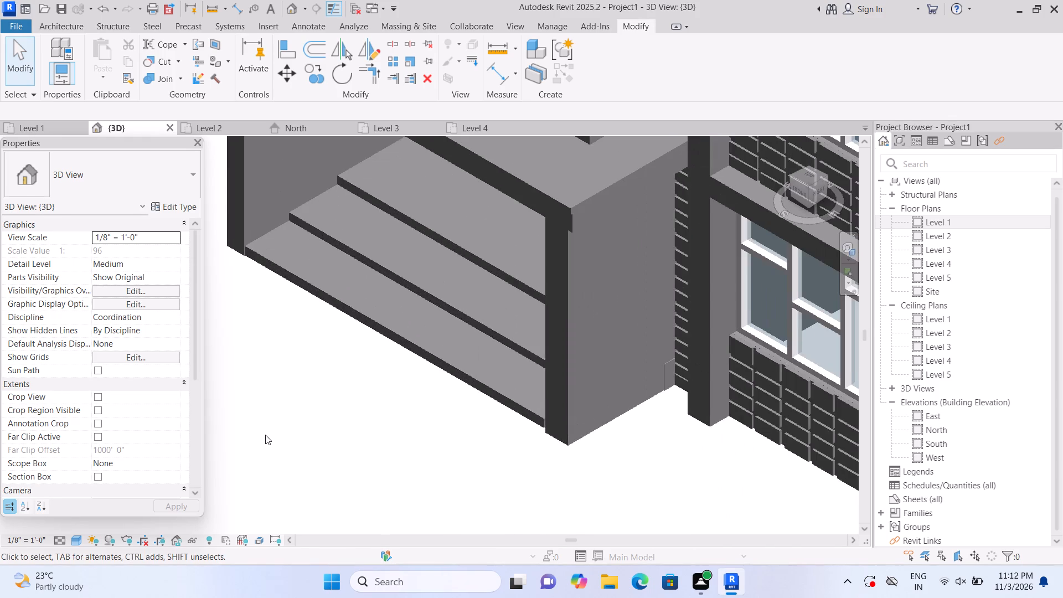
scroll(265, 437, down, 7)
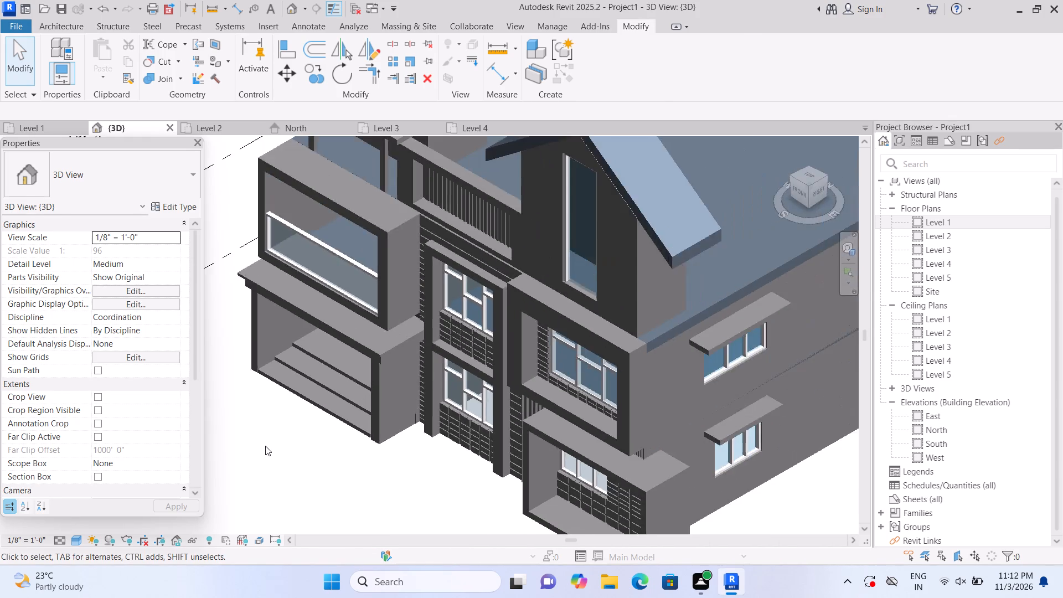
scroll(265, 446, down, 3)
scroll(295, 496, up, 2)
scroll(295, 496, down, 2)
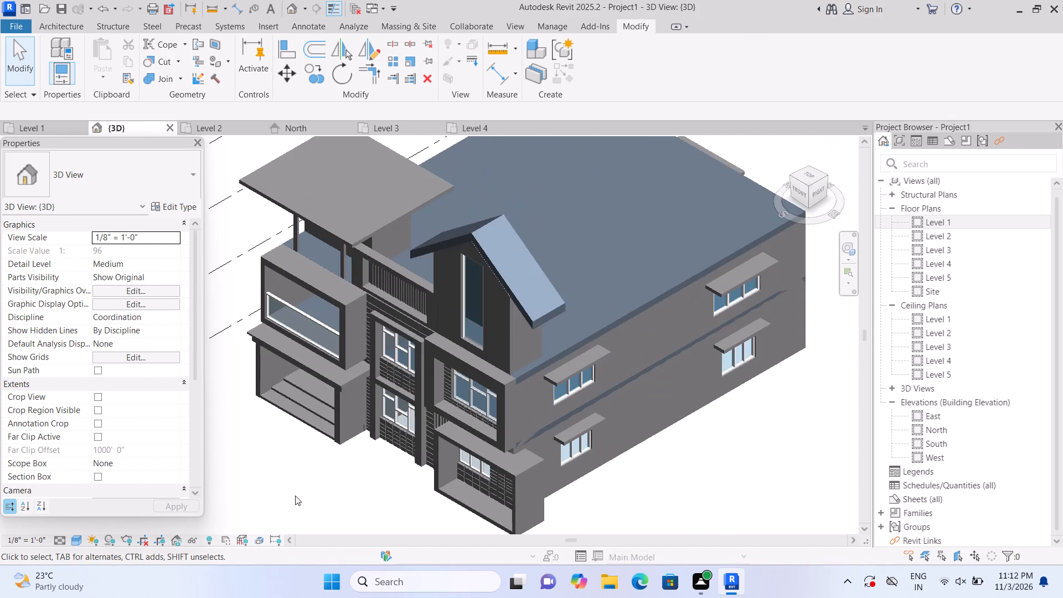
scroll(295, 496, down, 1)
scroll(295, 496, up, 1)
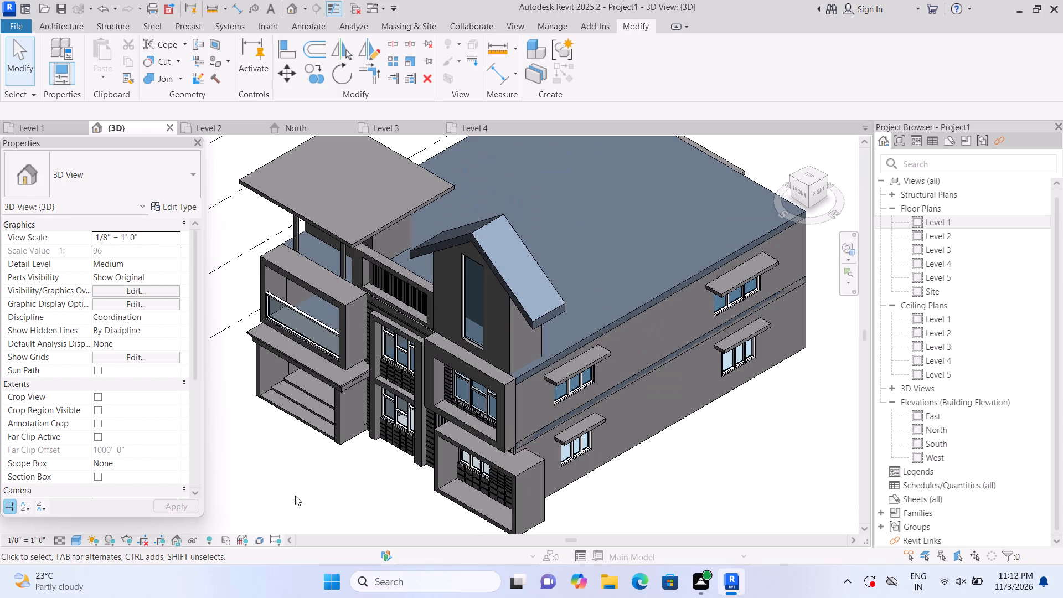
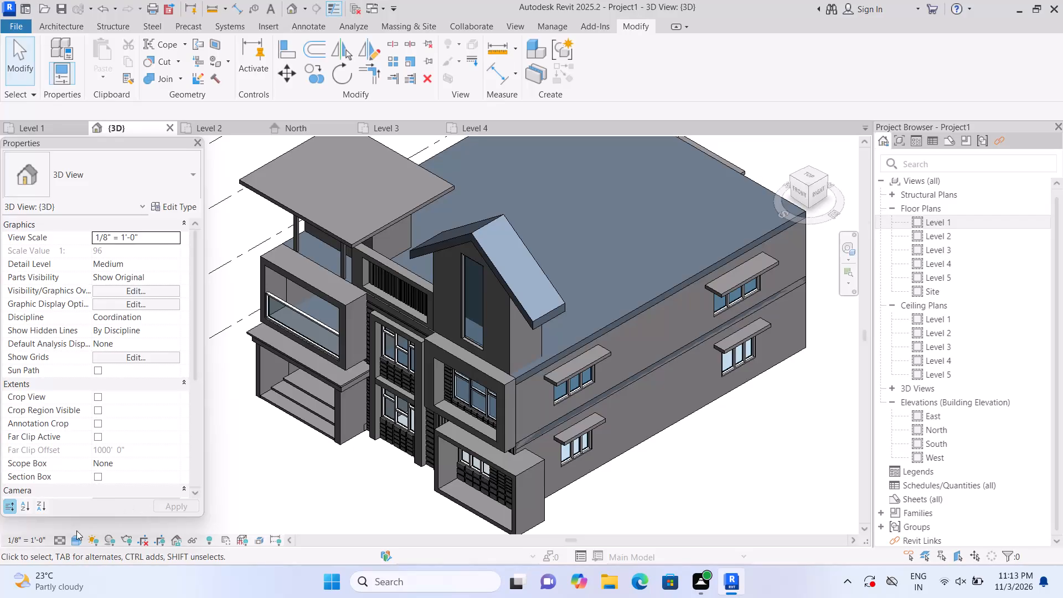
Display the 3D view in the Realistic visual style and examine the front facade up close and within the whole building.
double_click(76, 544)
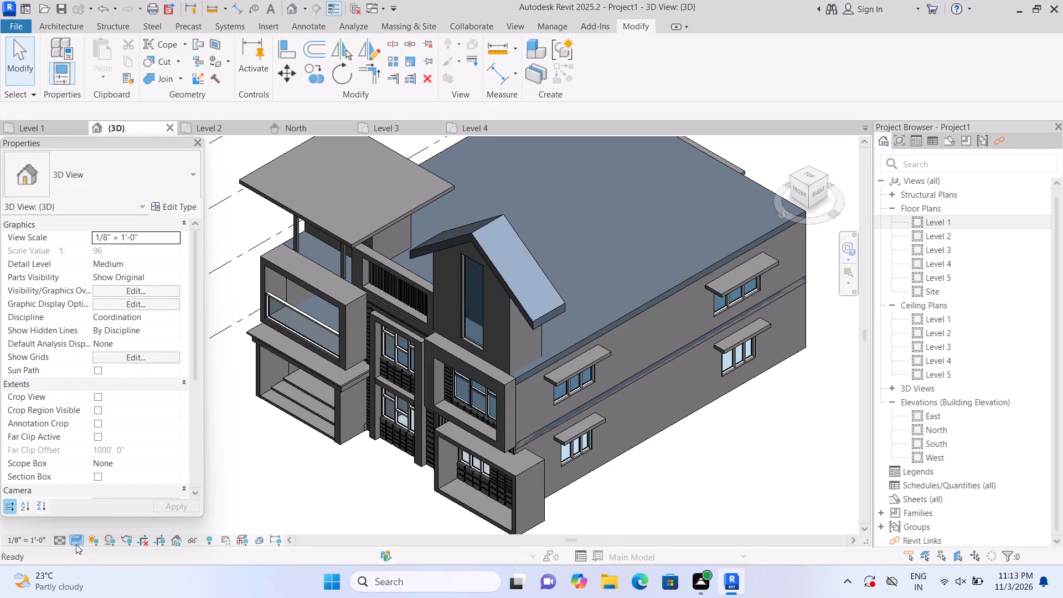
click(76, 544)
click(124, 523)
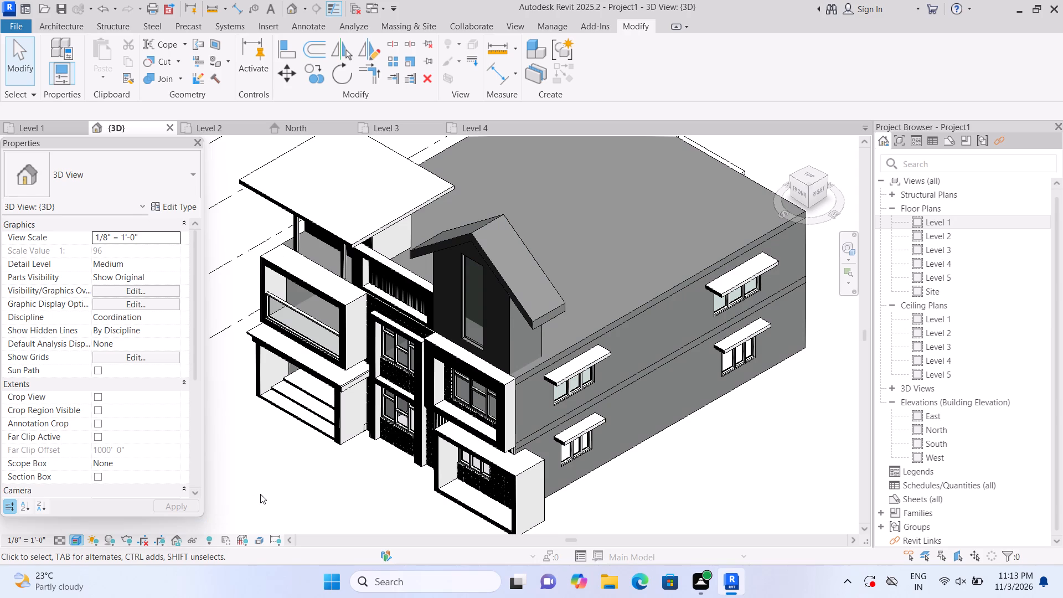
scroll(262, 481, up, 5)
scroll(395, 479, up, 6)
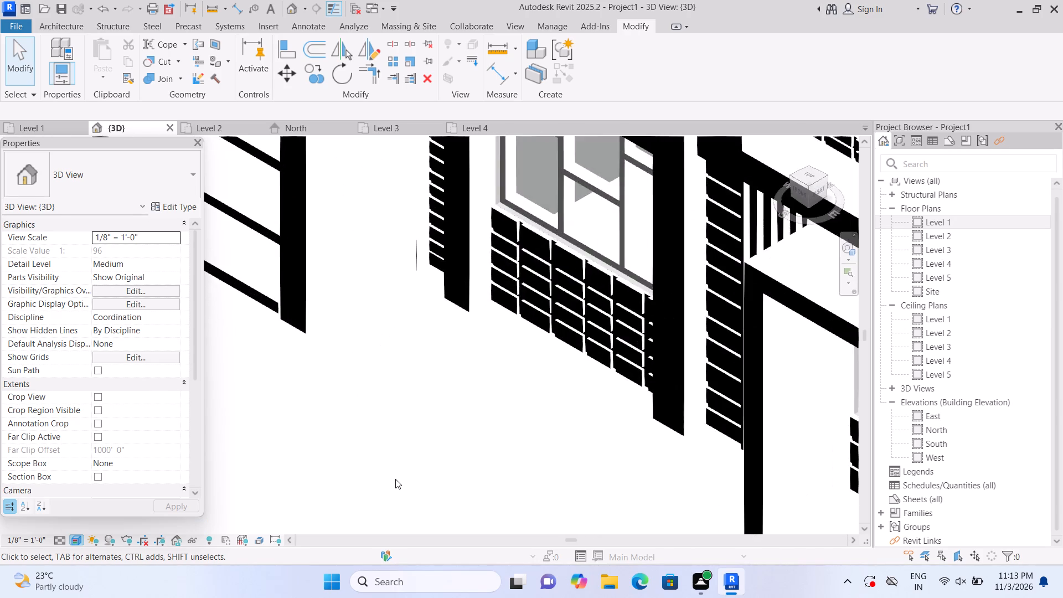
scroll(395, 479, down, 10)
middle_drag(397, 480, 346, 425)
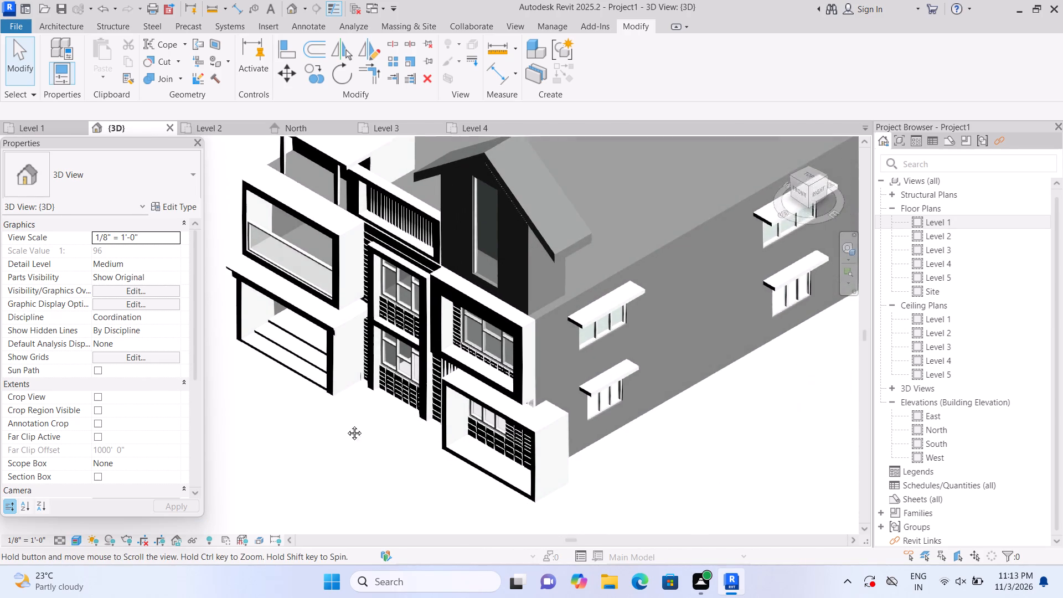
middle_drag(346, 425, 345, 424)
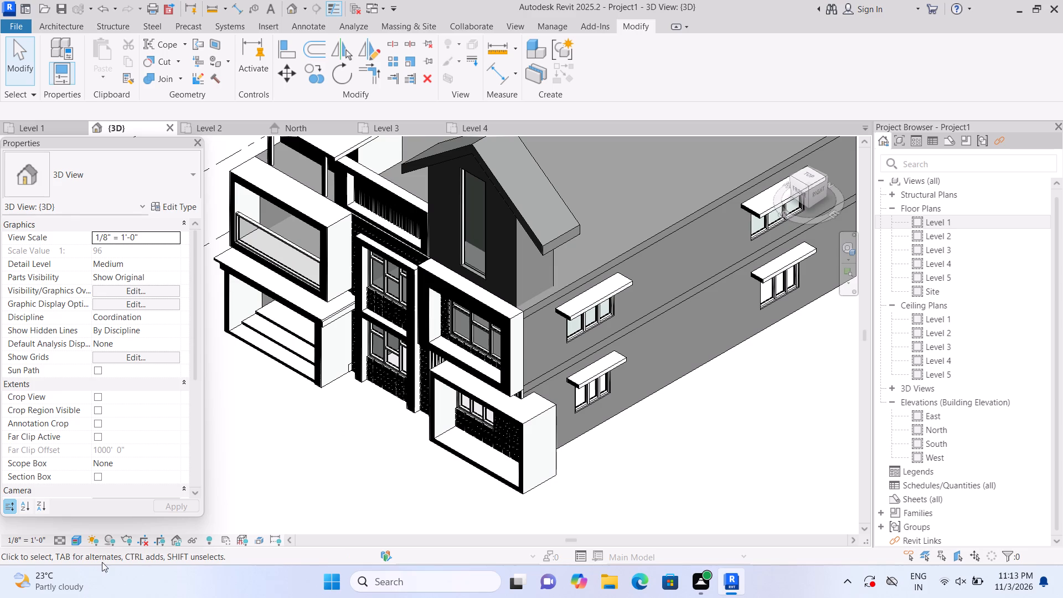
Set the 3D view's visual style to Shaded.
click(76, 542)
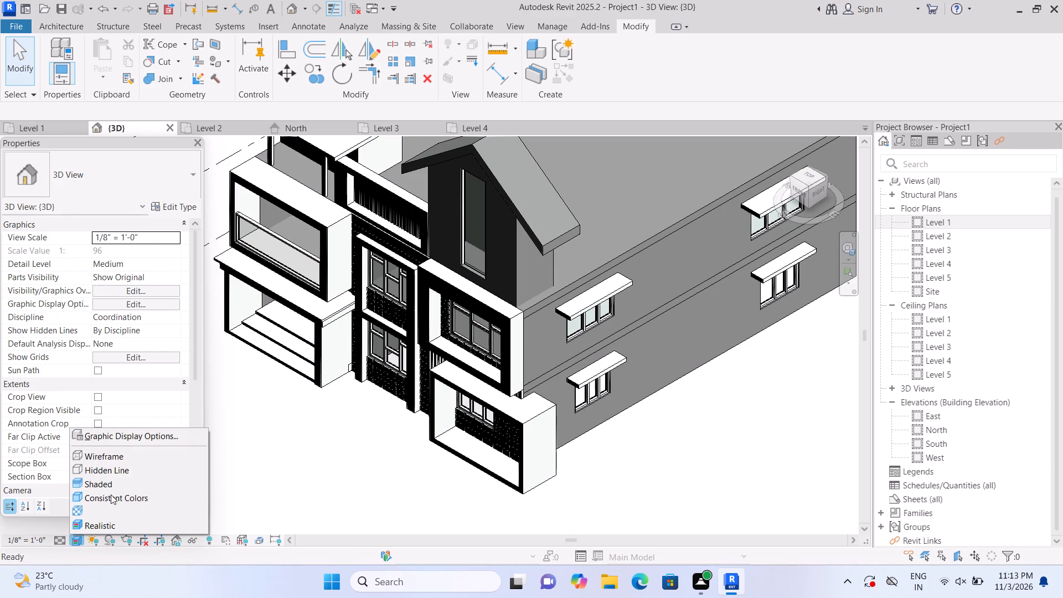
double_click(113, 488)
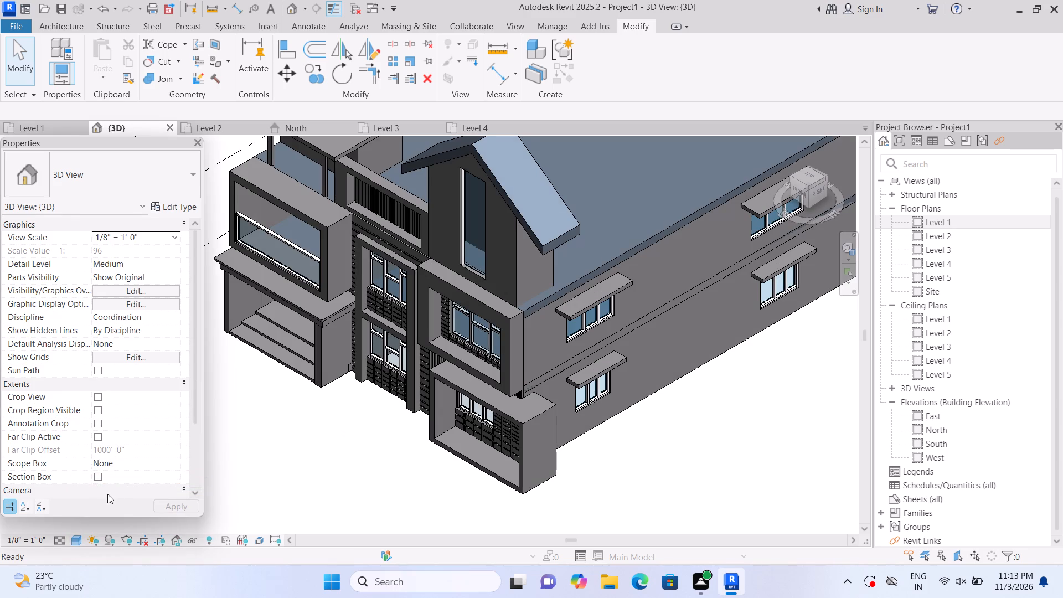
Preview the building in the Wireframe visual style and return the 3D view to Shaded.
click(74, 543)
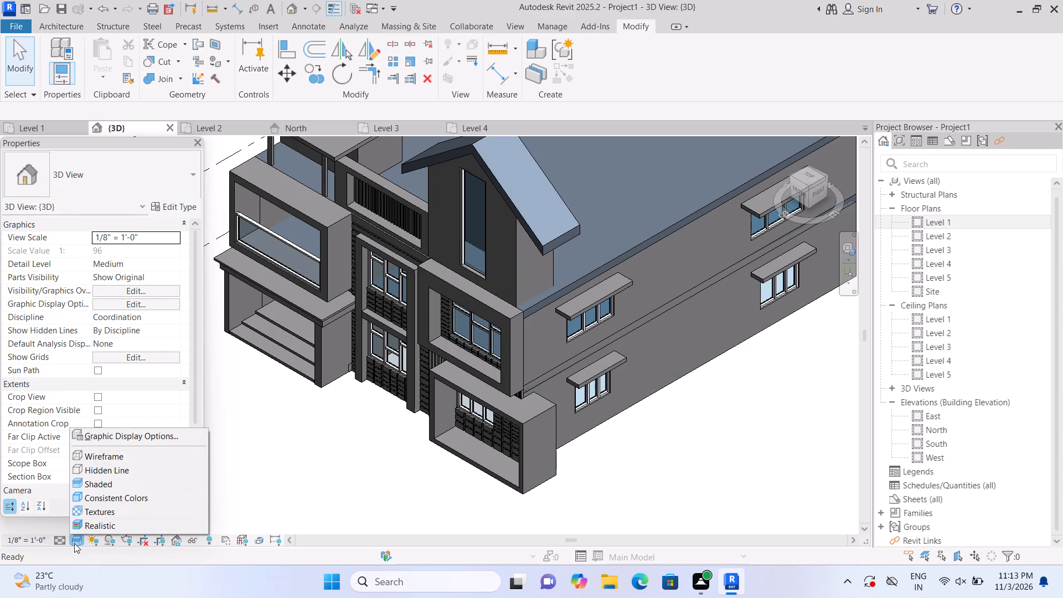
click(151, 456)
scroll(295, 468, down, 3)
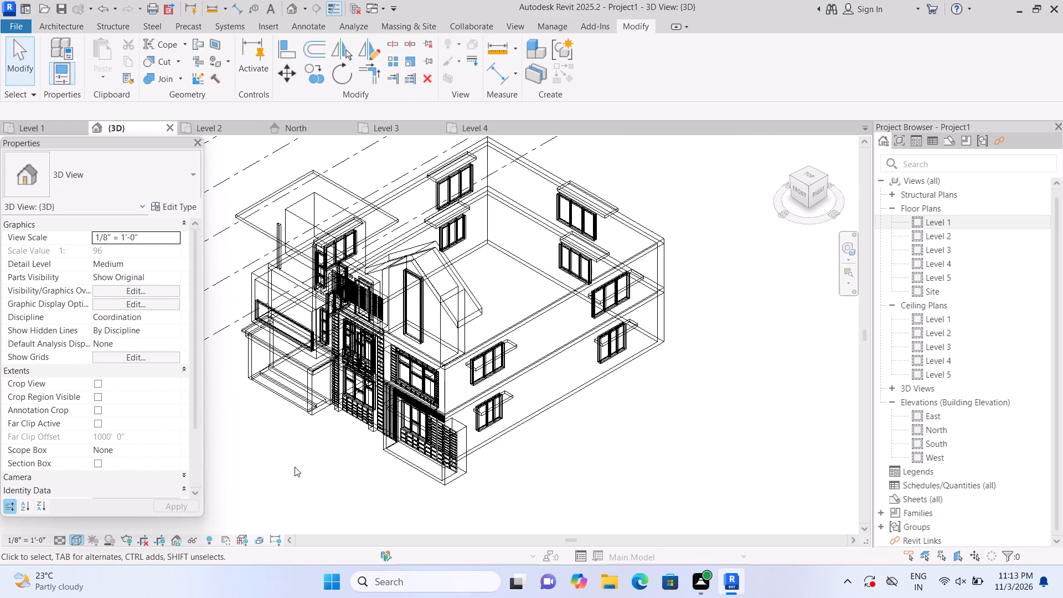
scroll(295, 467, up, 2)
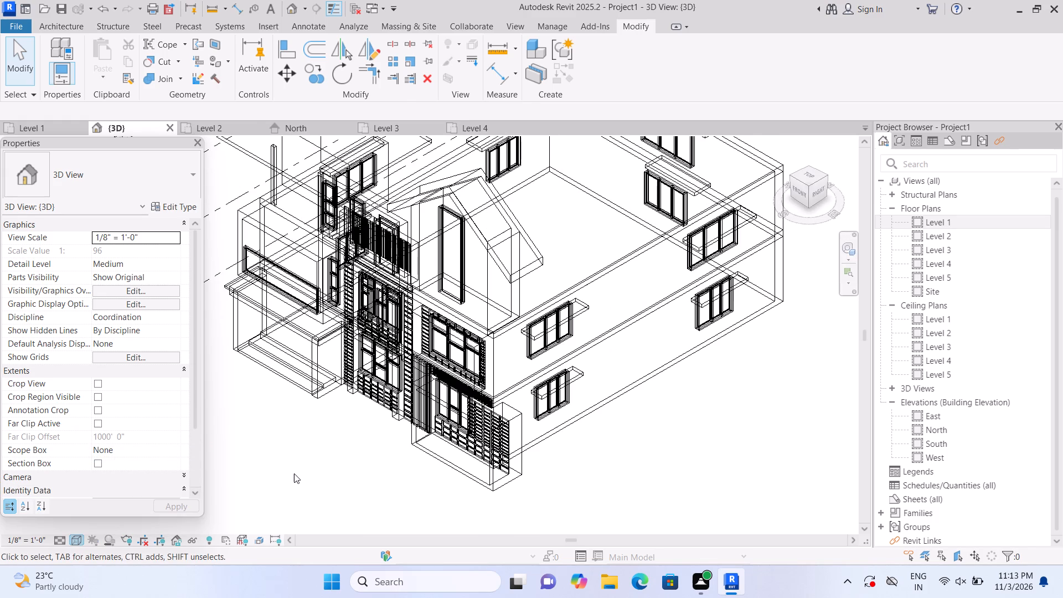
click(80, 542)
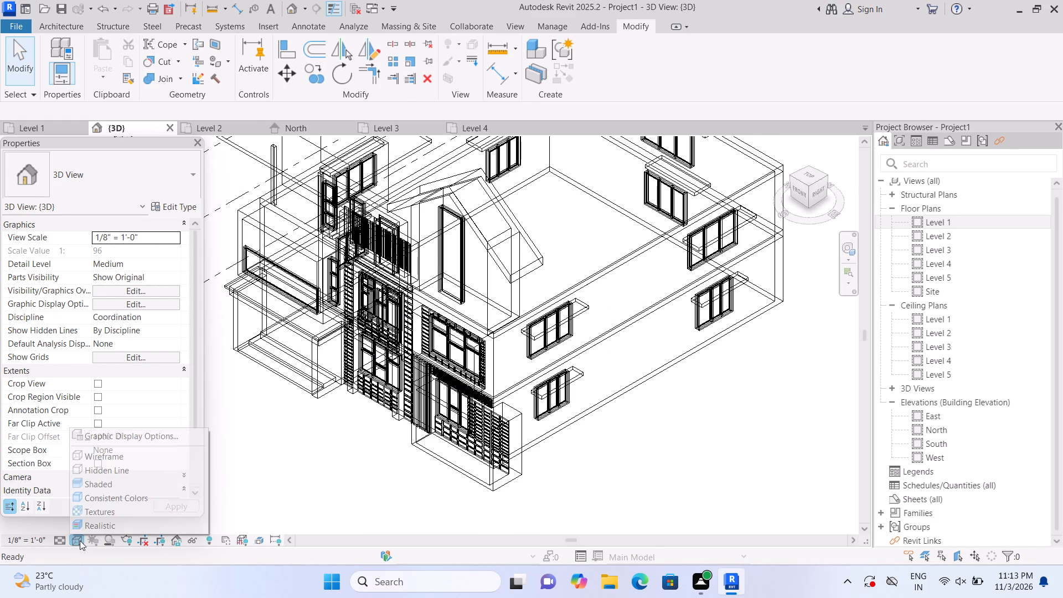
double_click(142, 480)
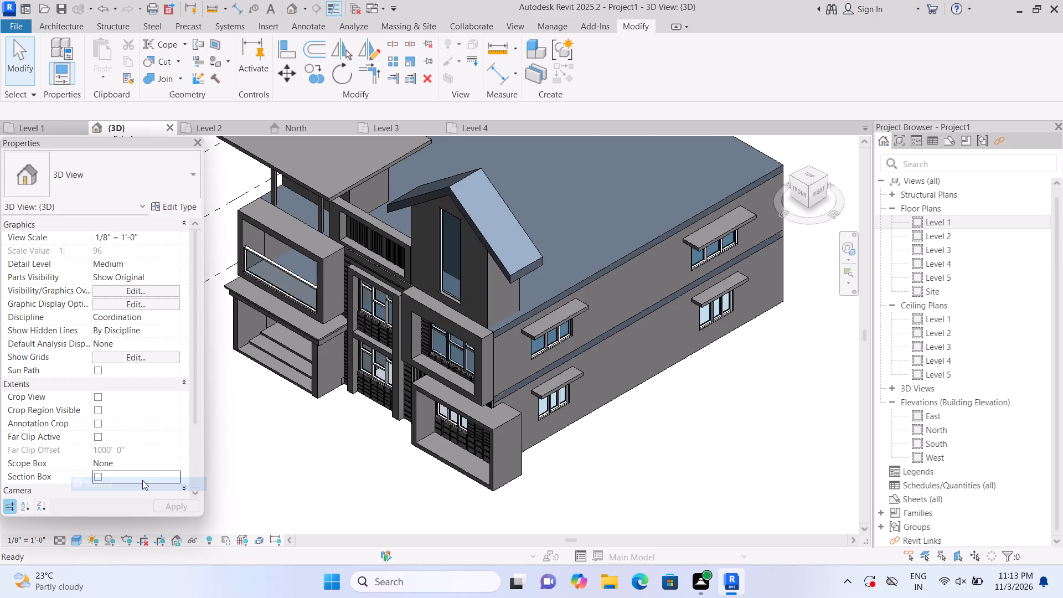
Display the 3D view in Consistent Colors and examine the facade's grooved window surrounds and the overall building.
double_click(78, 537)
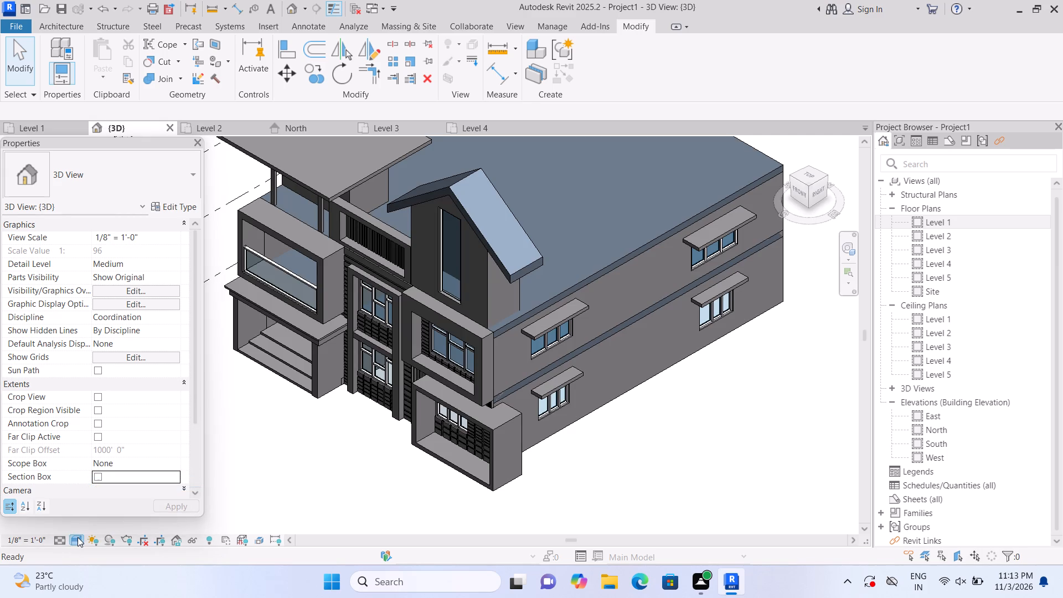
click(76, 540)
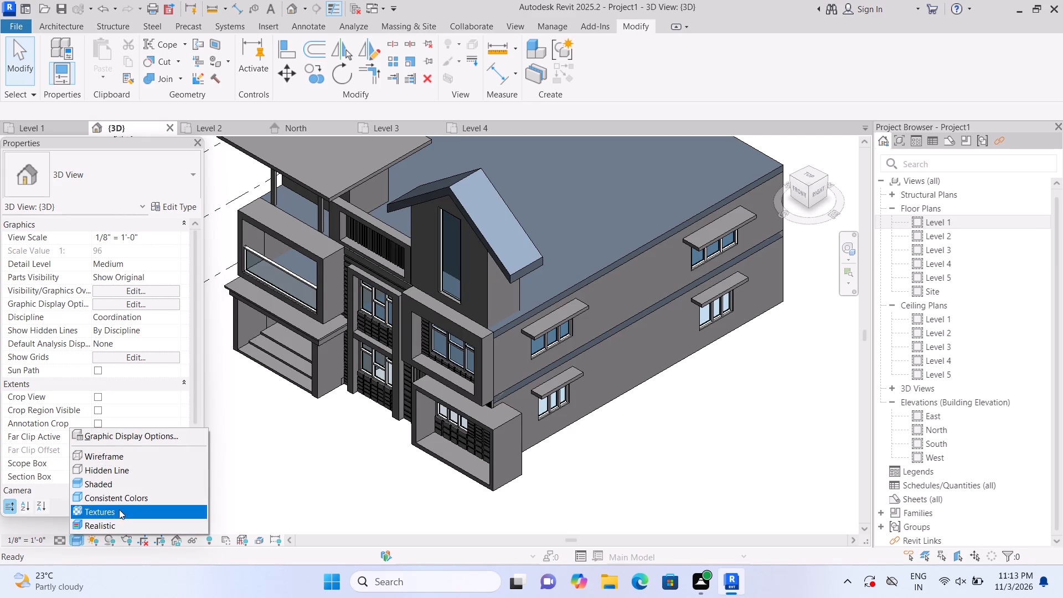
double_click(125, 503)
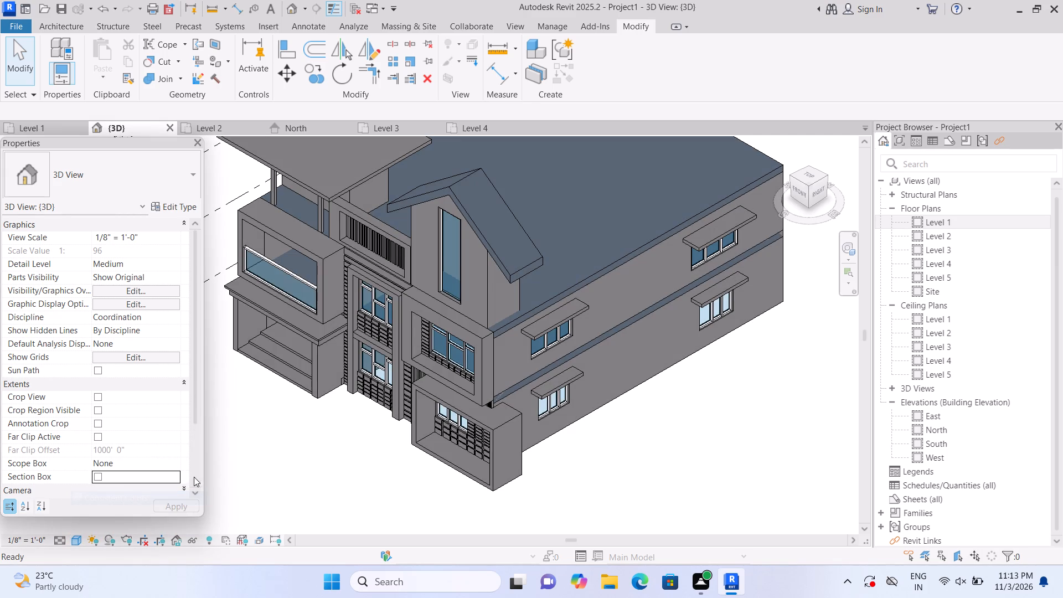
scroll(257, 447, up, 4)
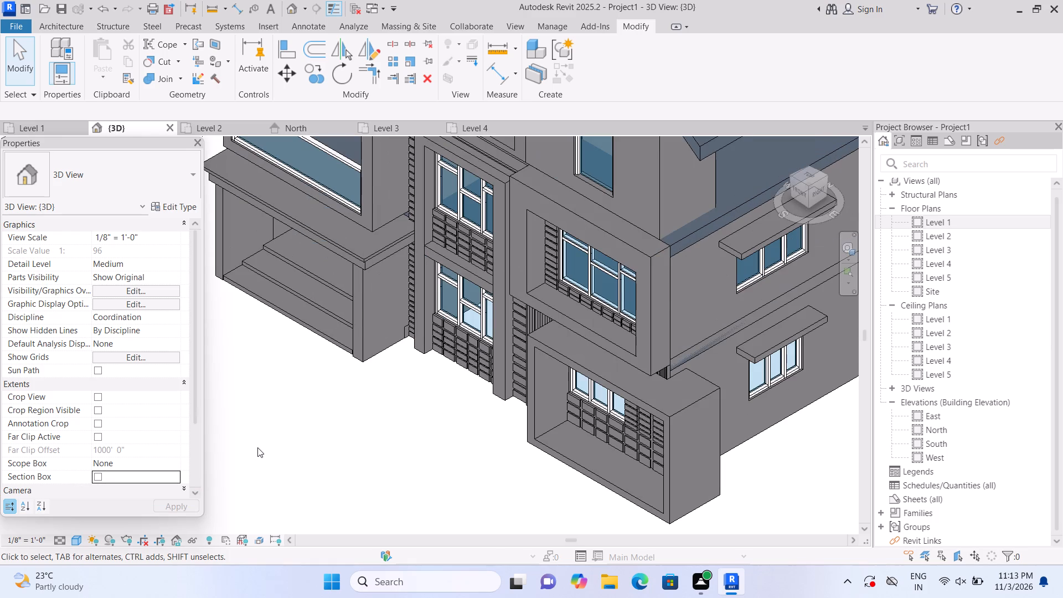
scroll(257, 447, down, 5)
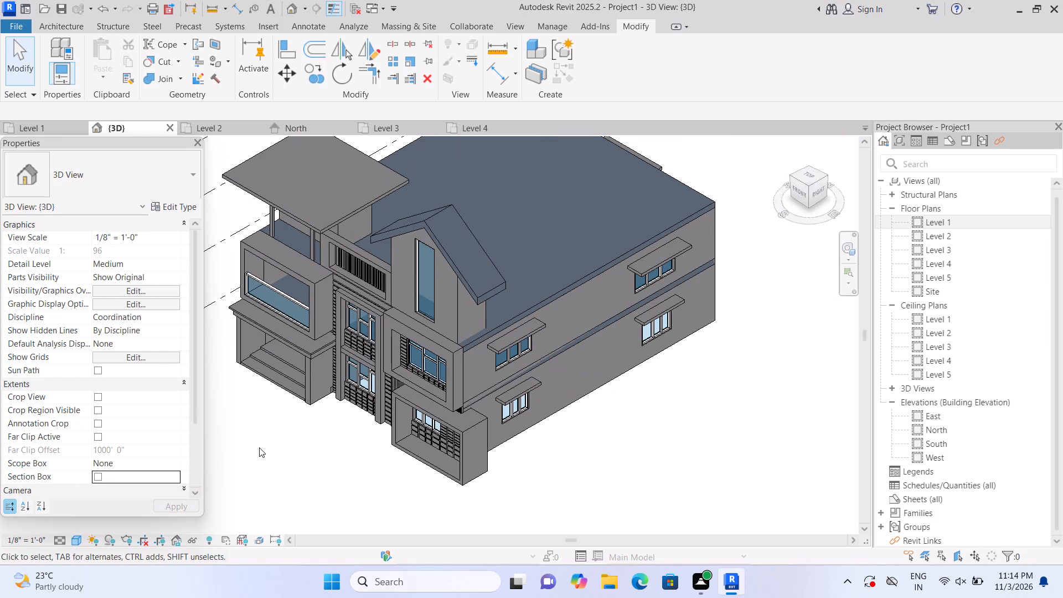
middle_drag(263, 451, 321, 466)
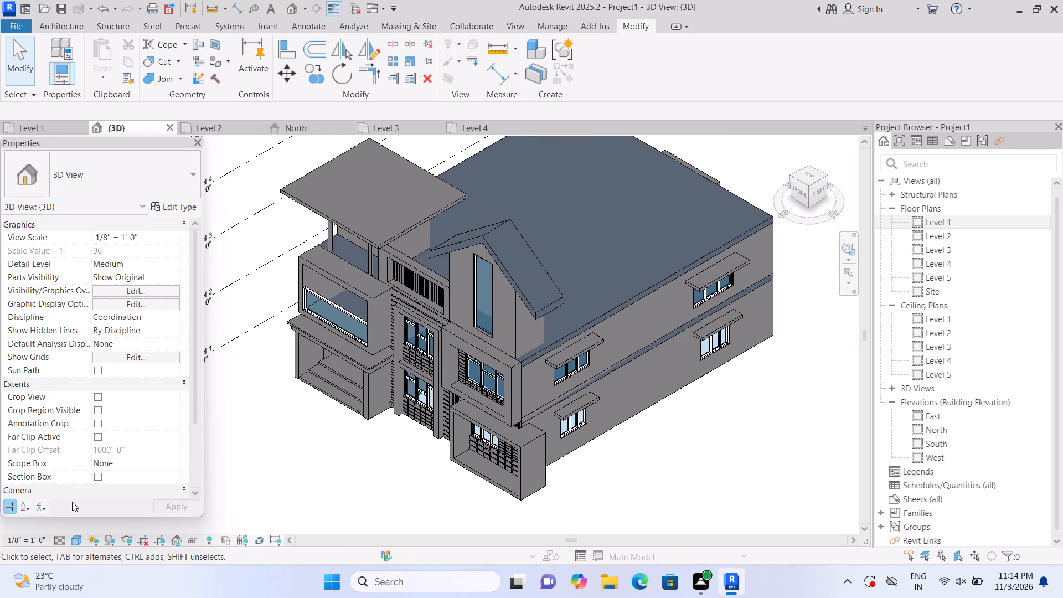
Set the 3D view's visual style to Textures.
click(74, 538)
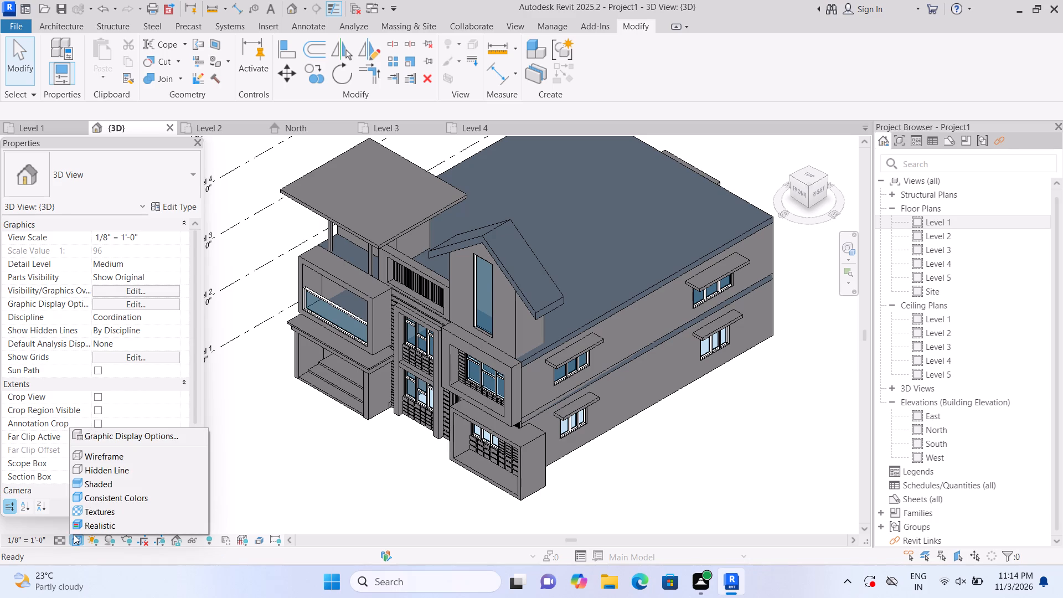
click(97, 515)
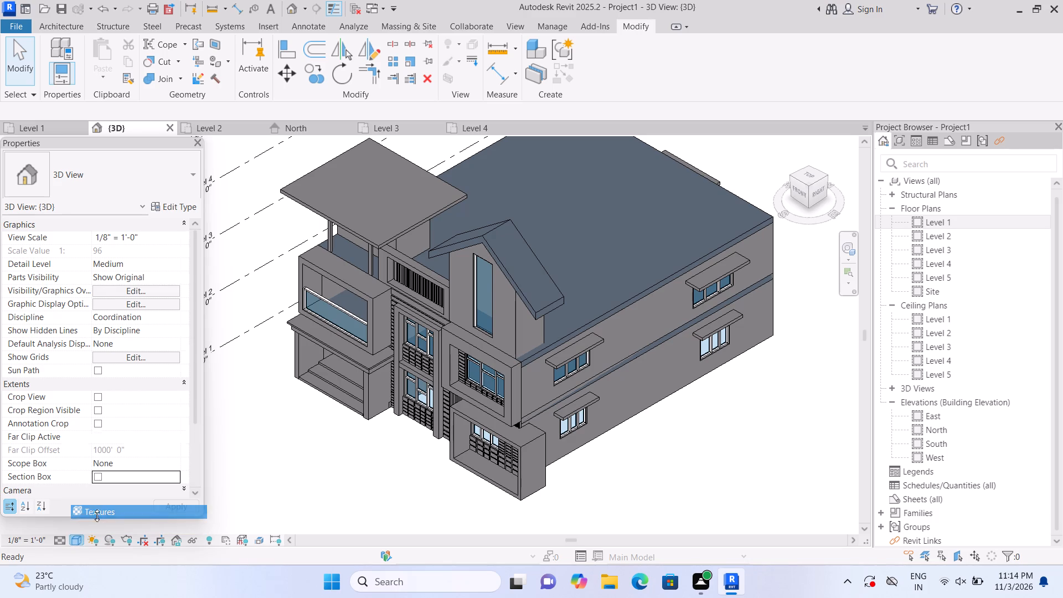
Set the 3D view's visual style to Realistic and inspect the front facade's frames, grooves and entrance steps.
click(75, 539)
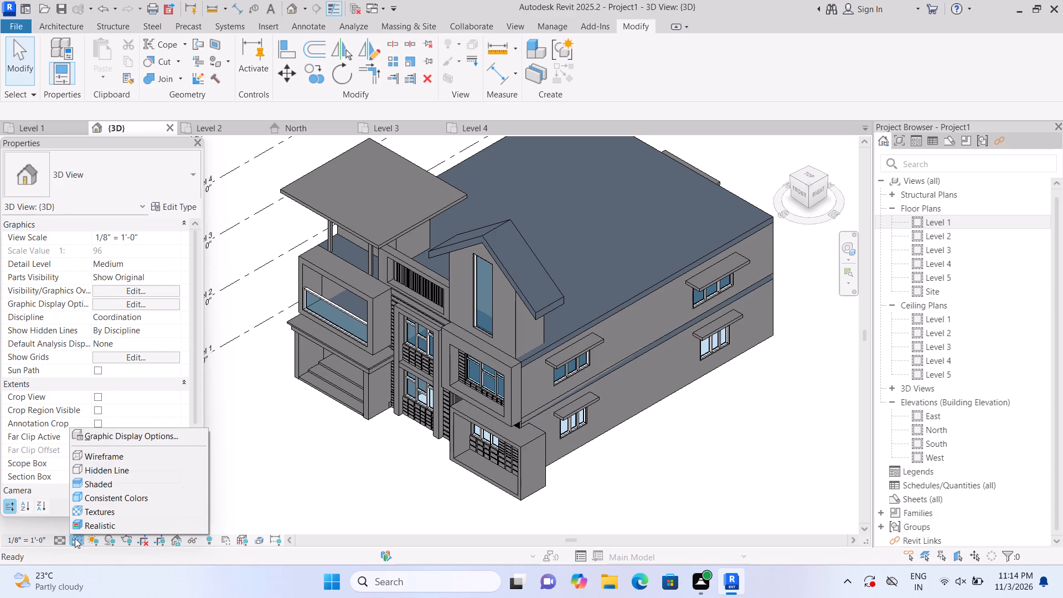
click(104, 520)
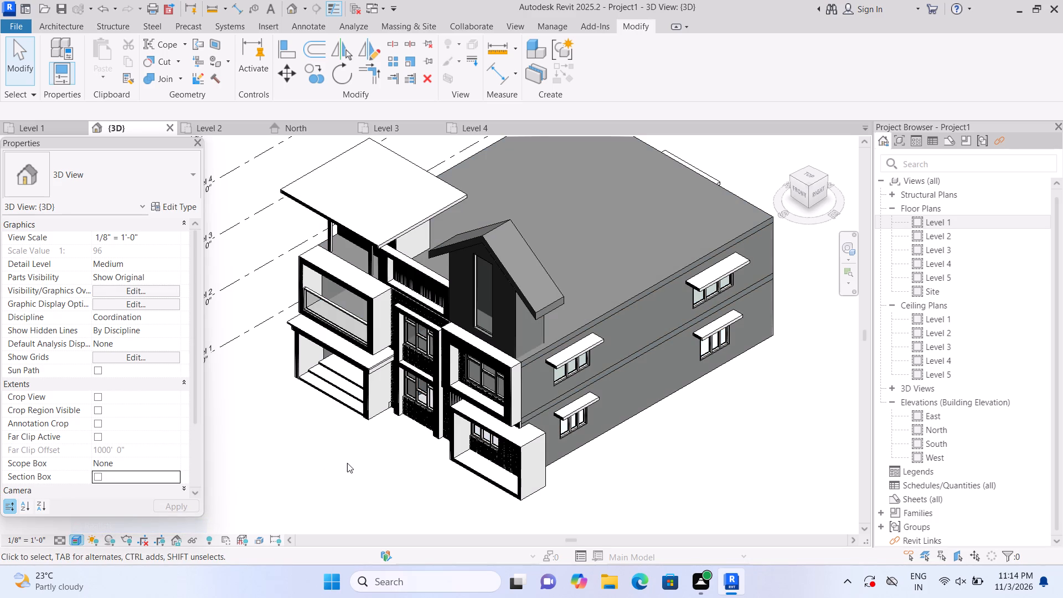
scroll(347, 463, up, 9)
scroll(357, 450, down, 2)
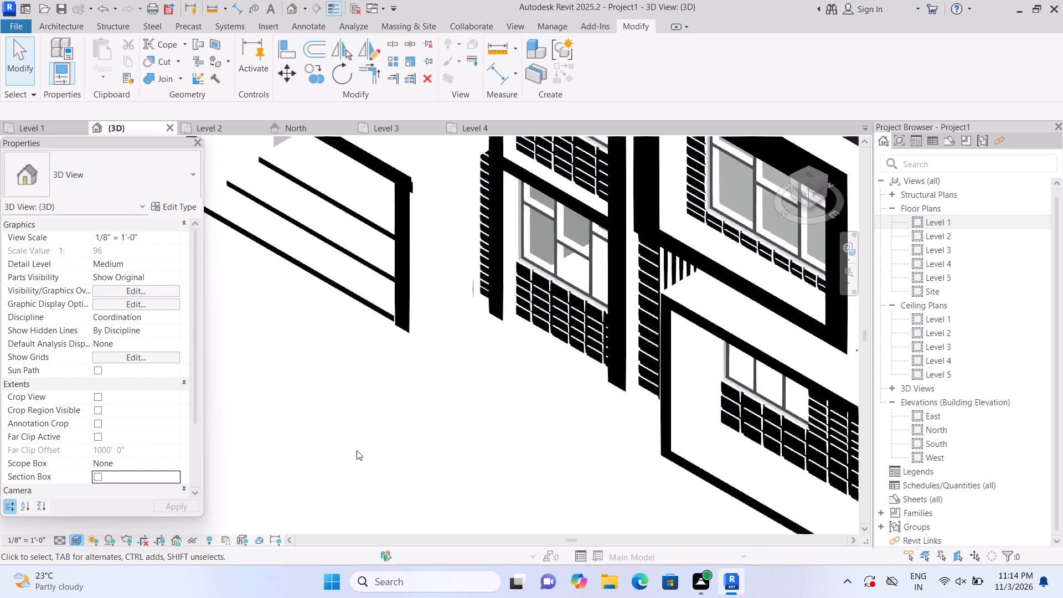
scroll(357, 450, down, 7)
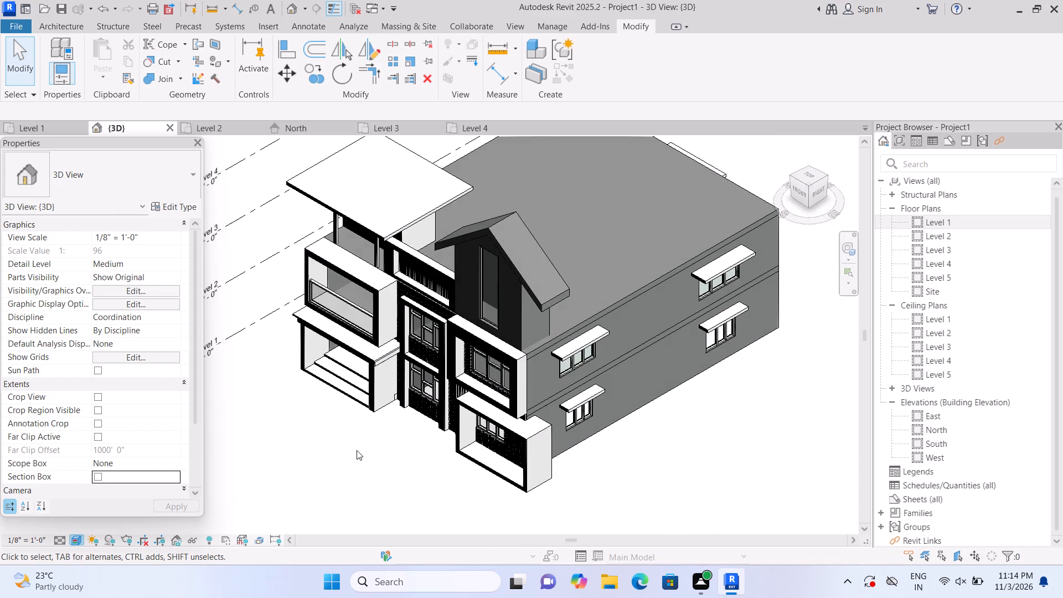
middle_click(357, 451)
scroll(380, 432, up, 15)
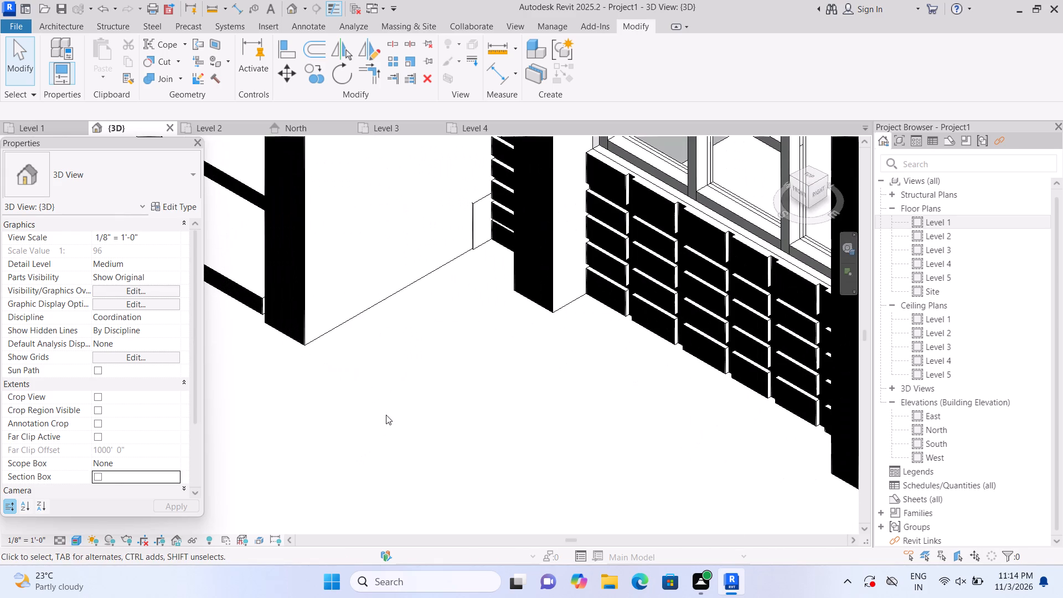
scroll(386, 415, down, 14)
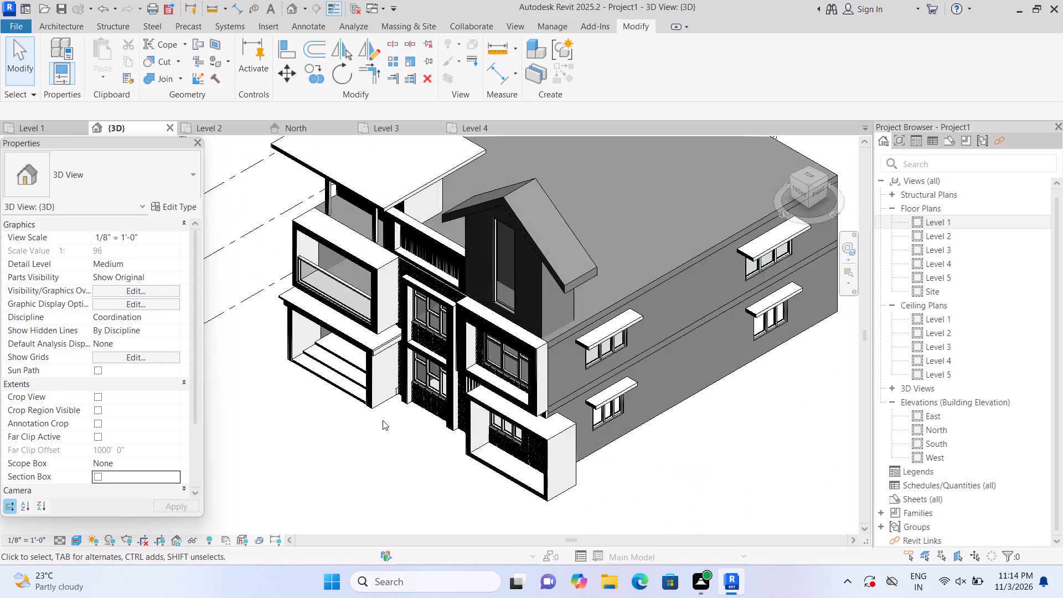
scroll(383, 420, down, 1)
middle_drag(383, 421, 336, 451)
scroll(336, 451, up, 2)
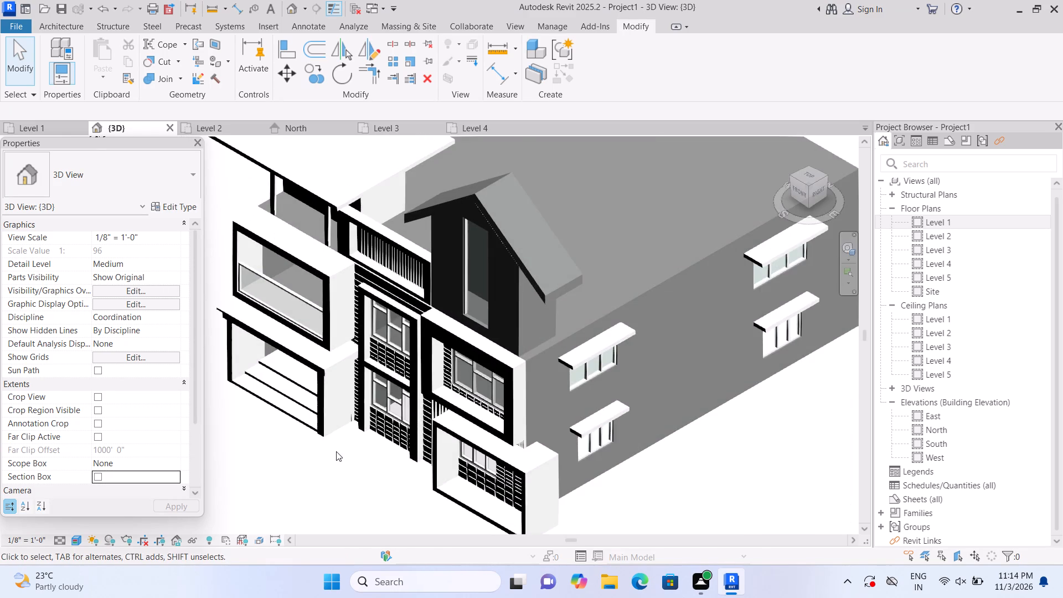
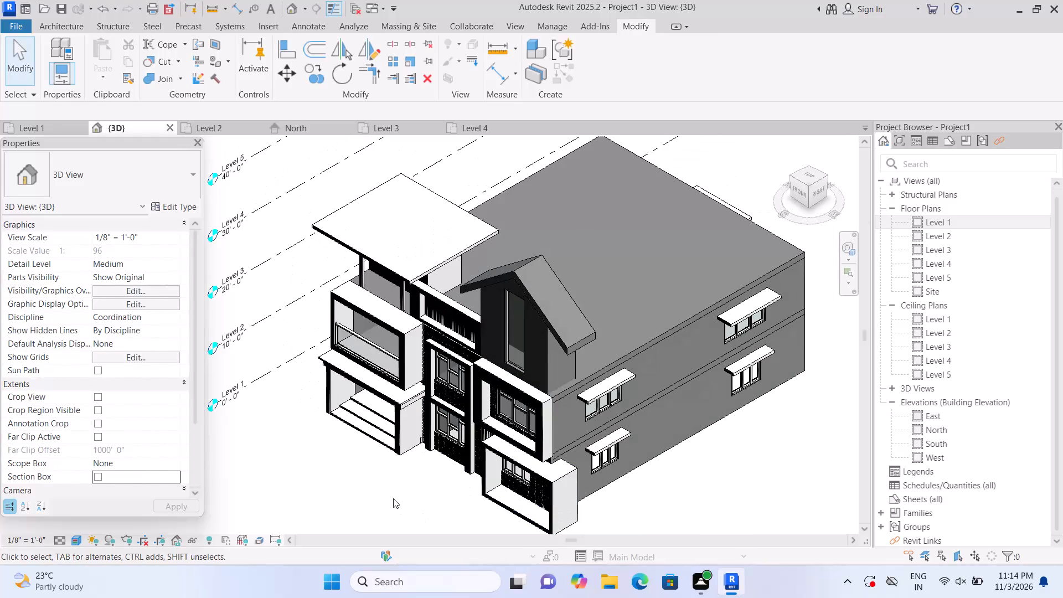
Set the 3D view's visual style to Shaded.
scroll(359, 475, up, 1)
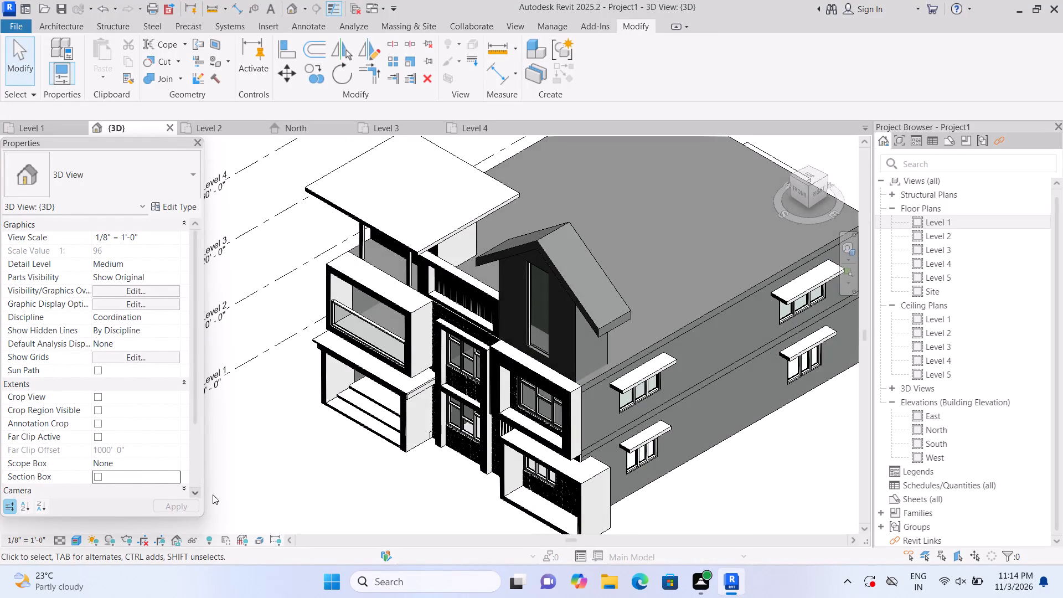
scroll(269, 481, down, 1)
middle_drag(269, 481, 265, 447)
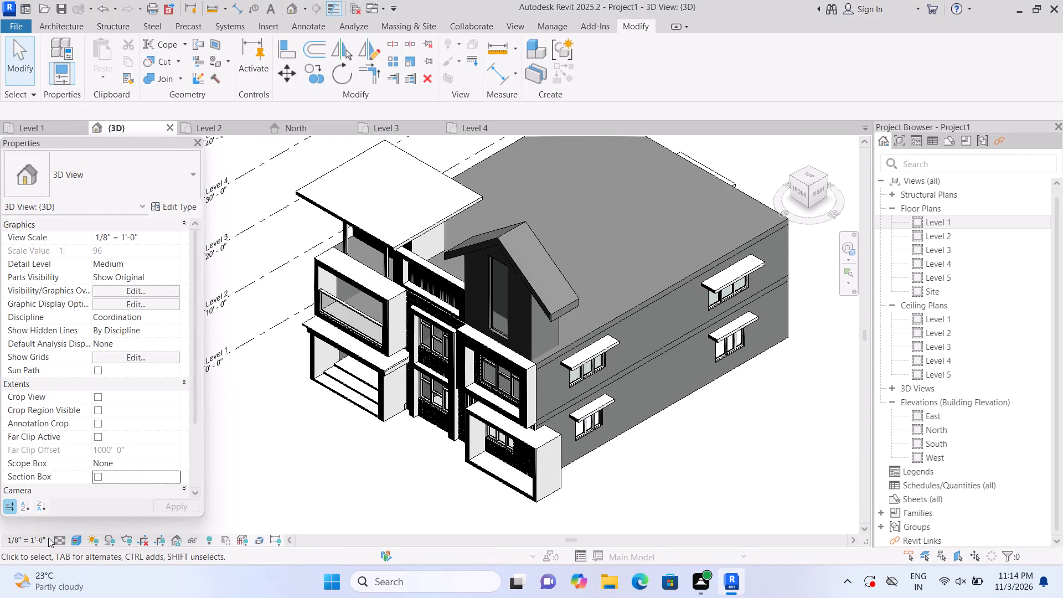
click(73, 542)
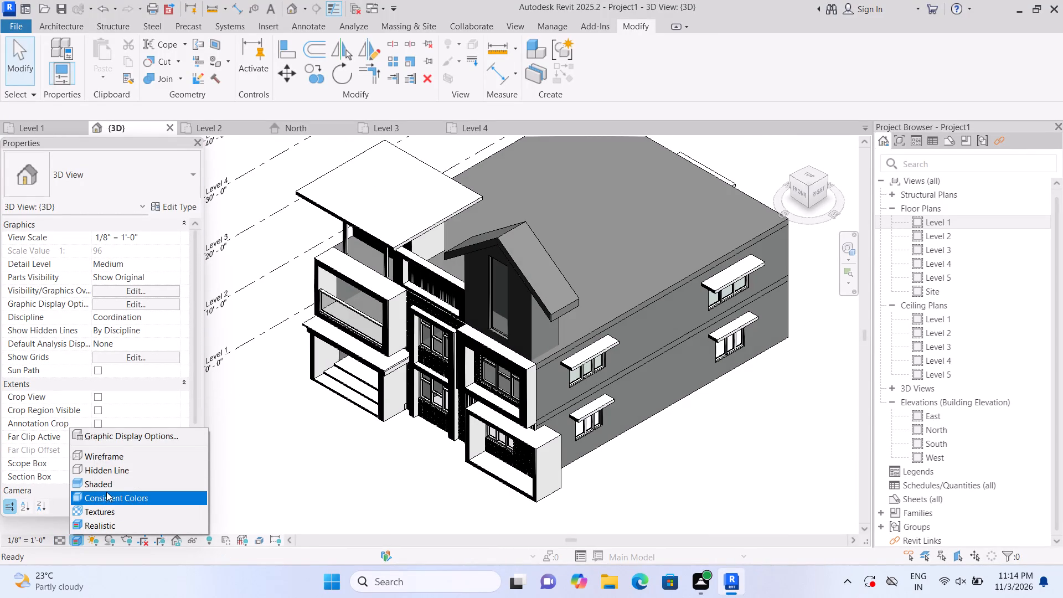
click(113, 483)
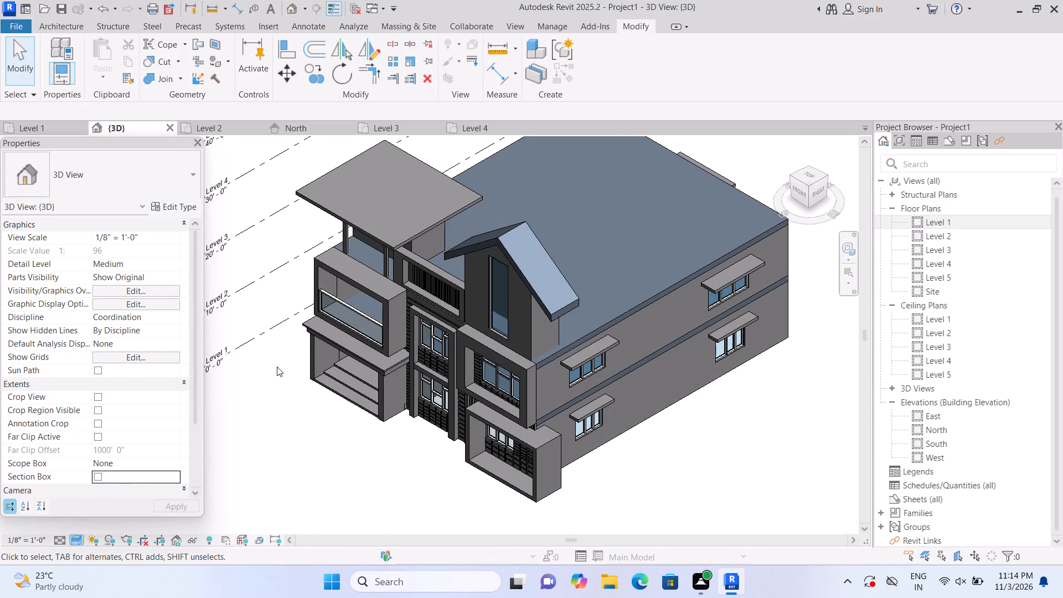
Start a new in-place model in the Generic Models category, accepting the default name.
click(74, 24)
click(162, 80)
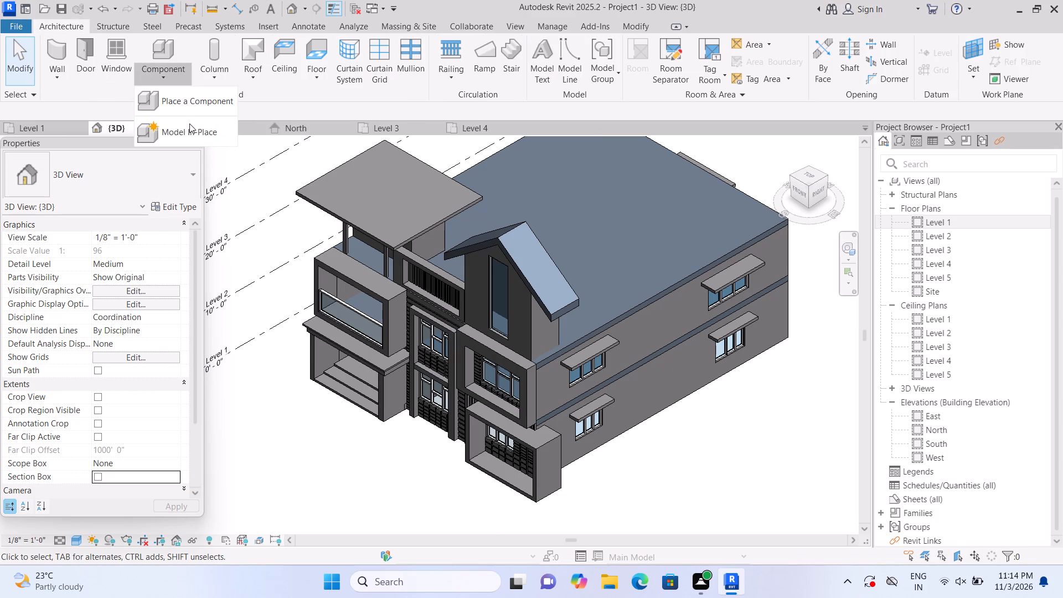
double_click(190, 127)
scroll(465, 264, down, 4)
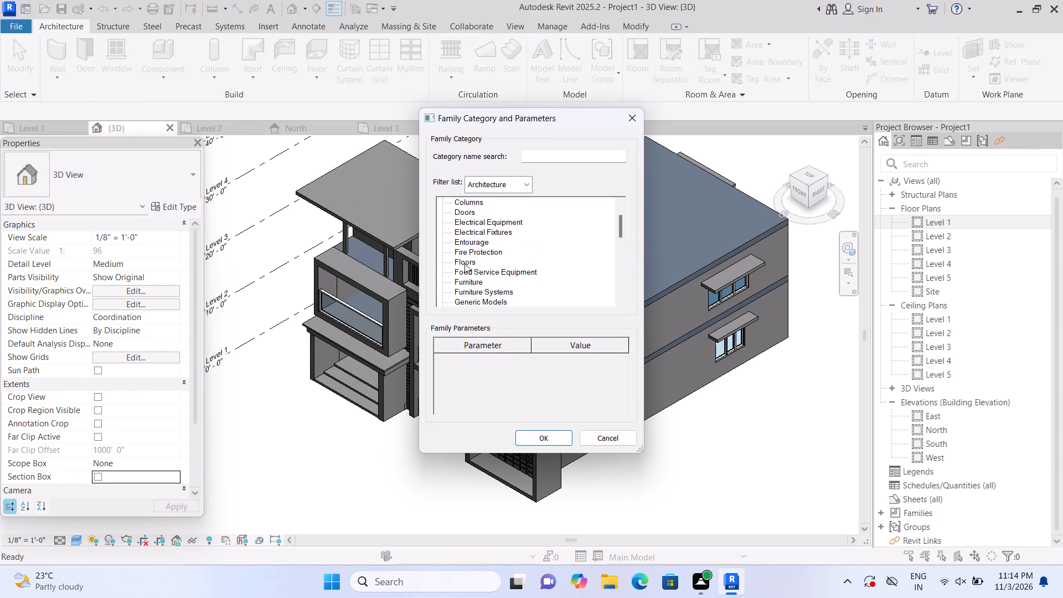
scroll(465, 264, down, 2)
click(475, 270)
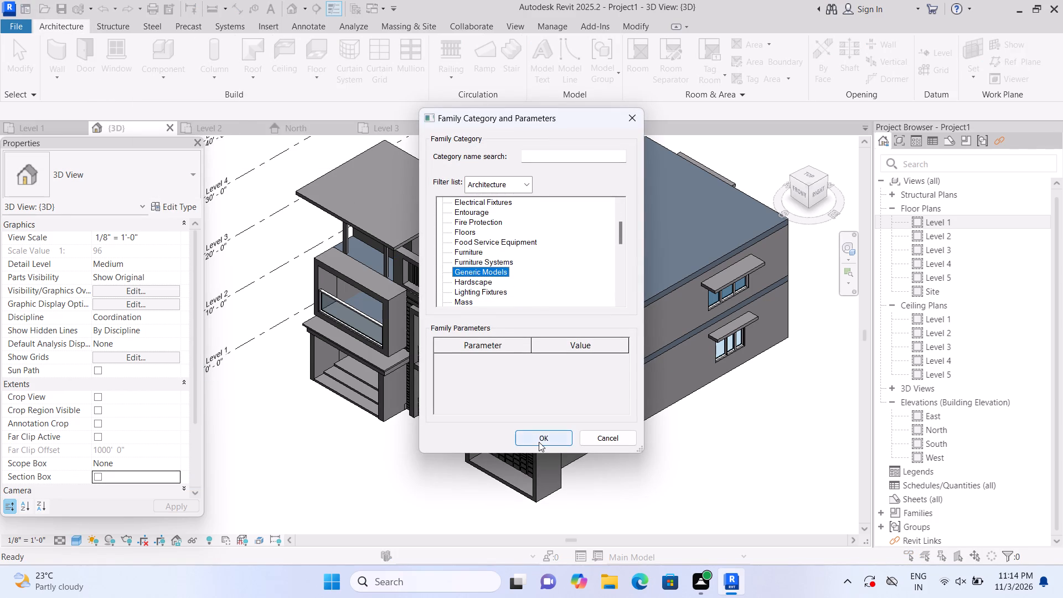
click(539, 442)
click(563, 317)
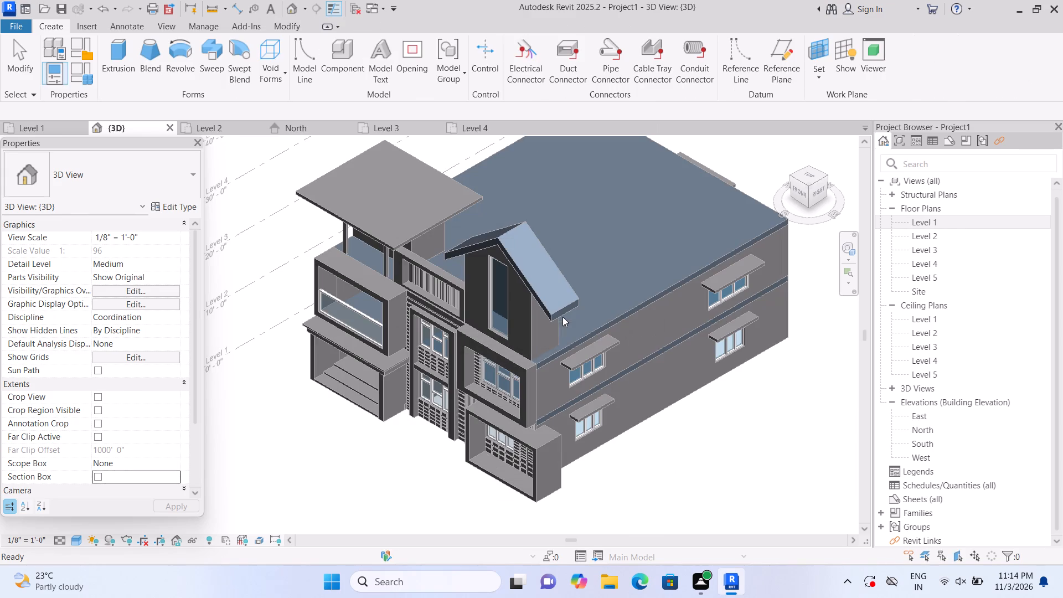
Display the in-place editor's 3D view in Realistic and examine the front facade's grooves, frames and window surrounds.
click(76, 539)
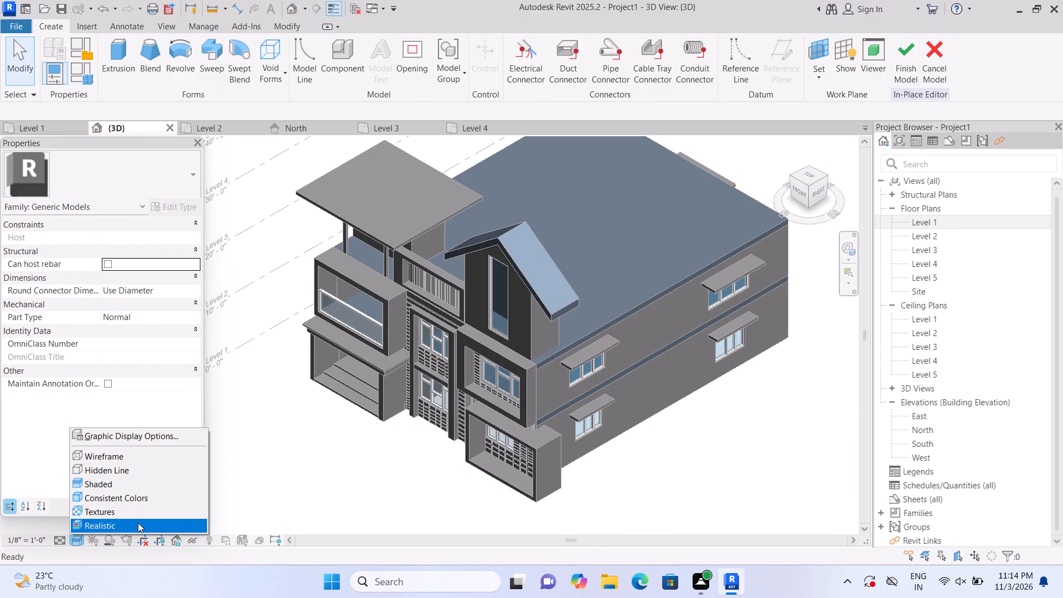
click(138, 523)
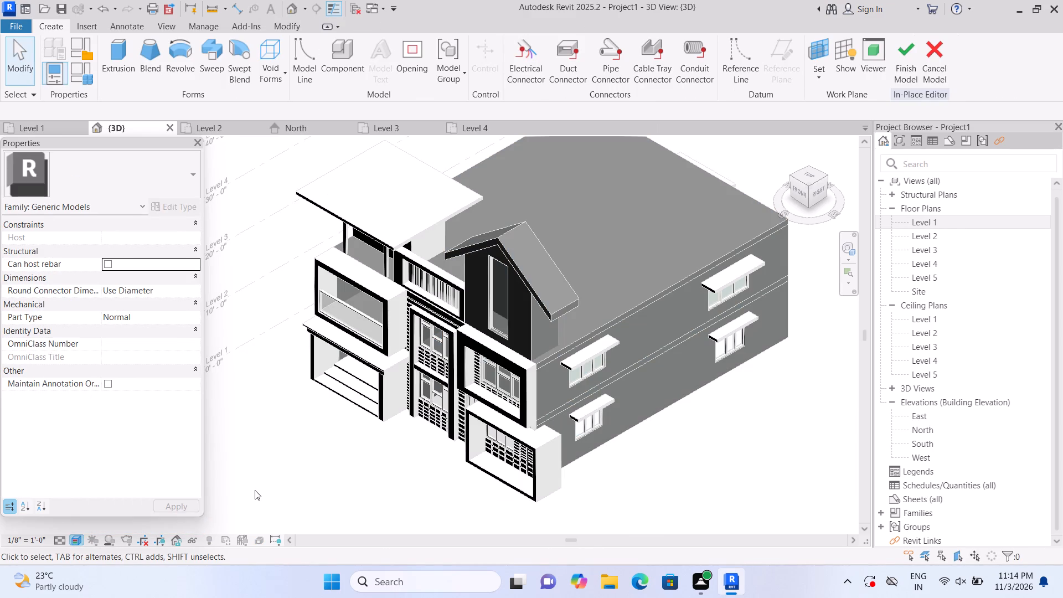
scroll(255, 490, up, 2)
scroll(374, 448, up, 2)
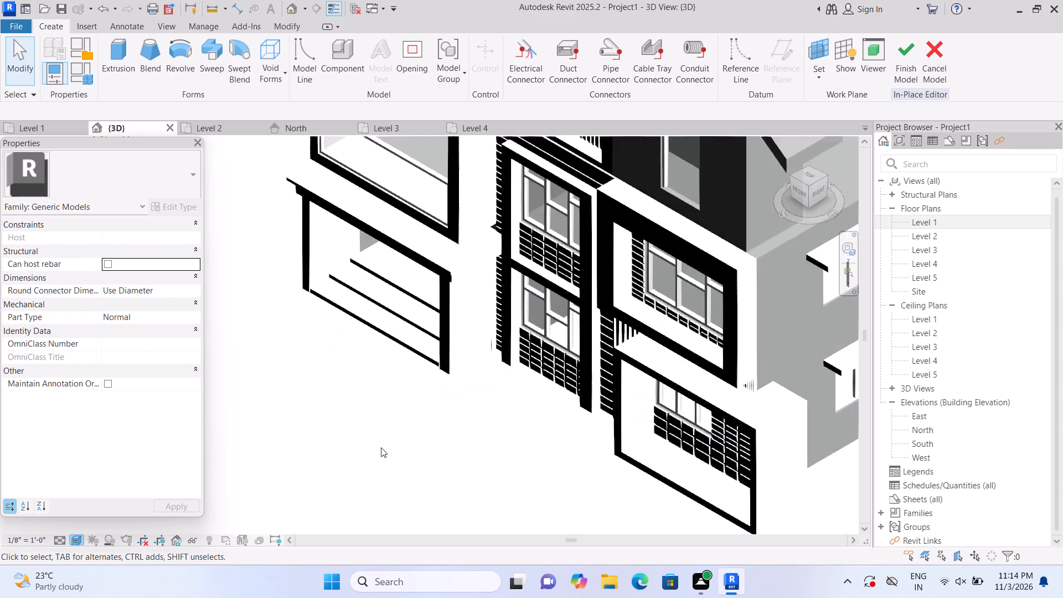
scroll(381, 447, up, 4)
scroll(386, 445, down, 9)
scroll(386, 445, up, 1)
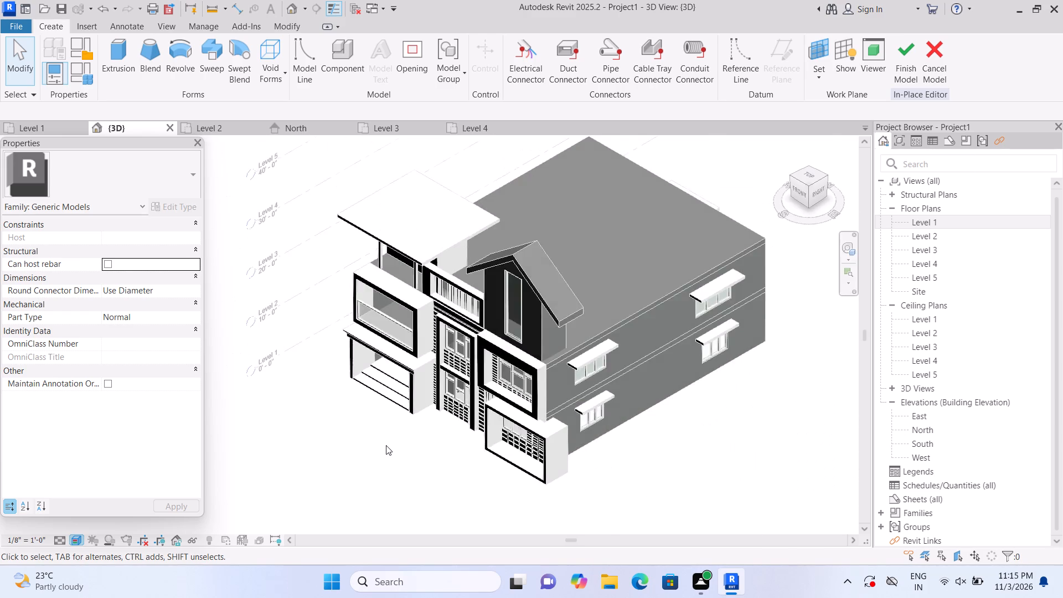
scroll(386, 445, up, 3)
middle_drag(386, 445, 307, 472)
scroll(307, 473, down, 3)
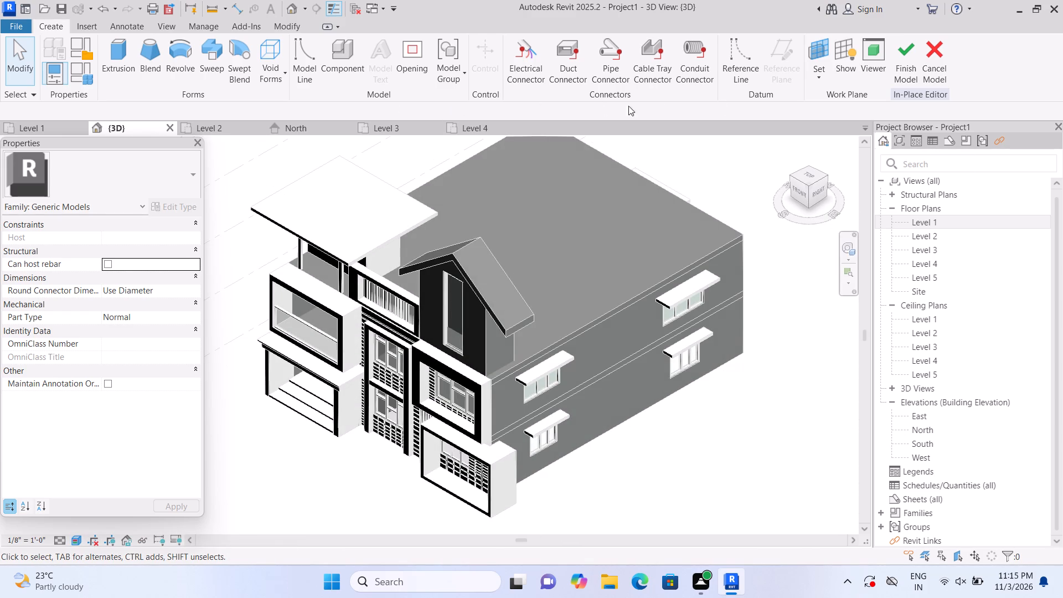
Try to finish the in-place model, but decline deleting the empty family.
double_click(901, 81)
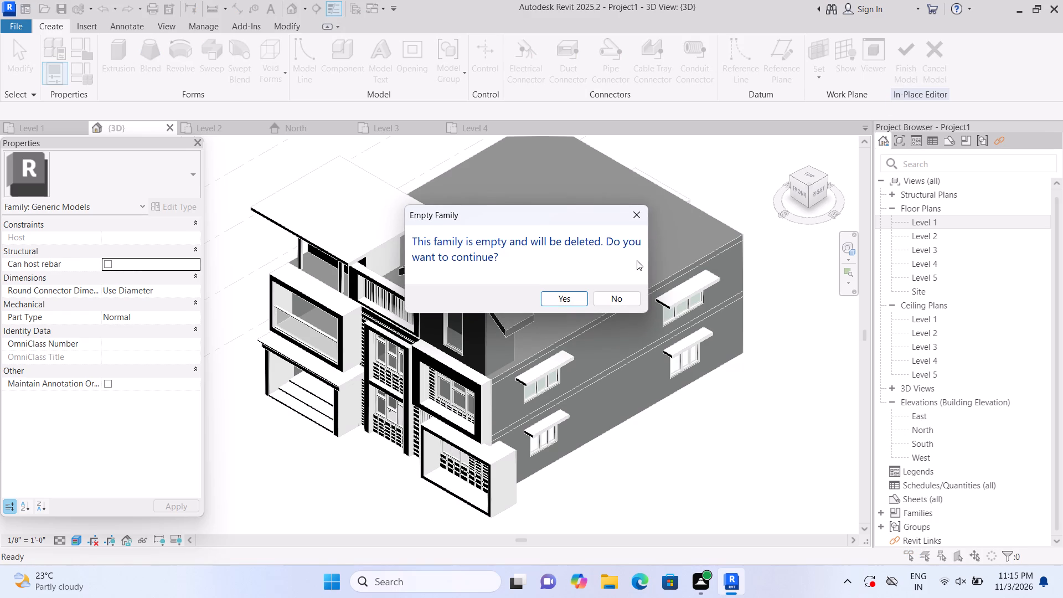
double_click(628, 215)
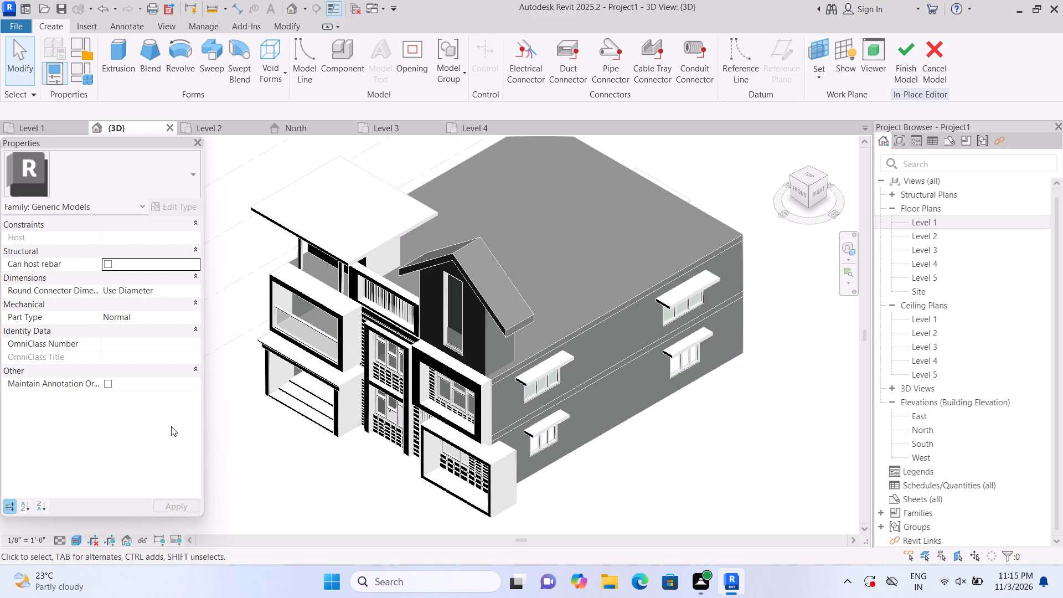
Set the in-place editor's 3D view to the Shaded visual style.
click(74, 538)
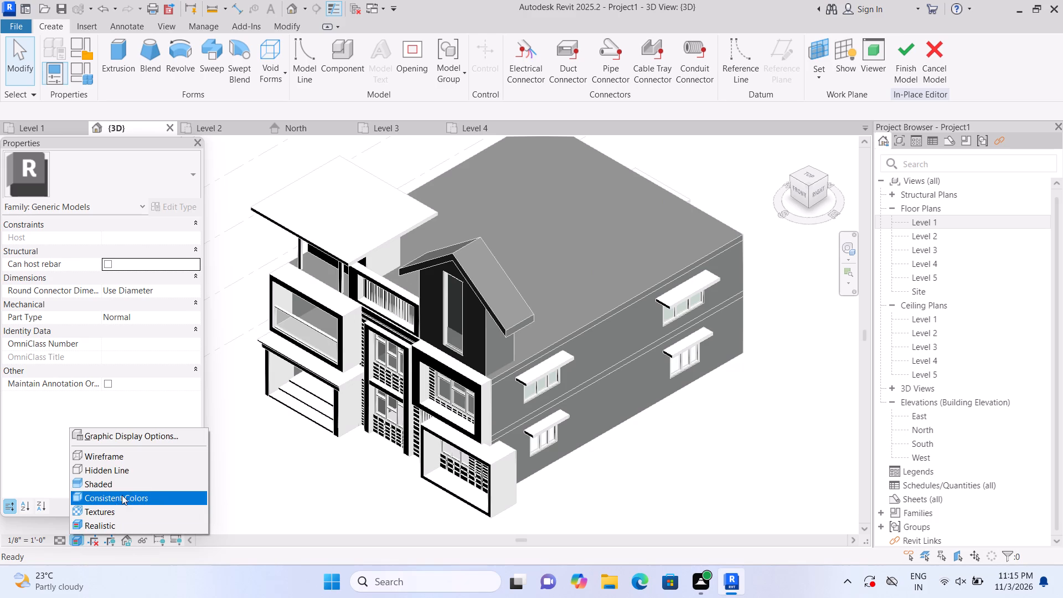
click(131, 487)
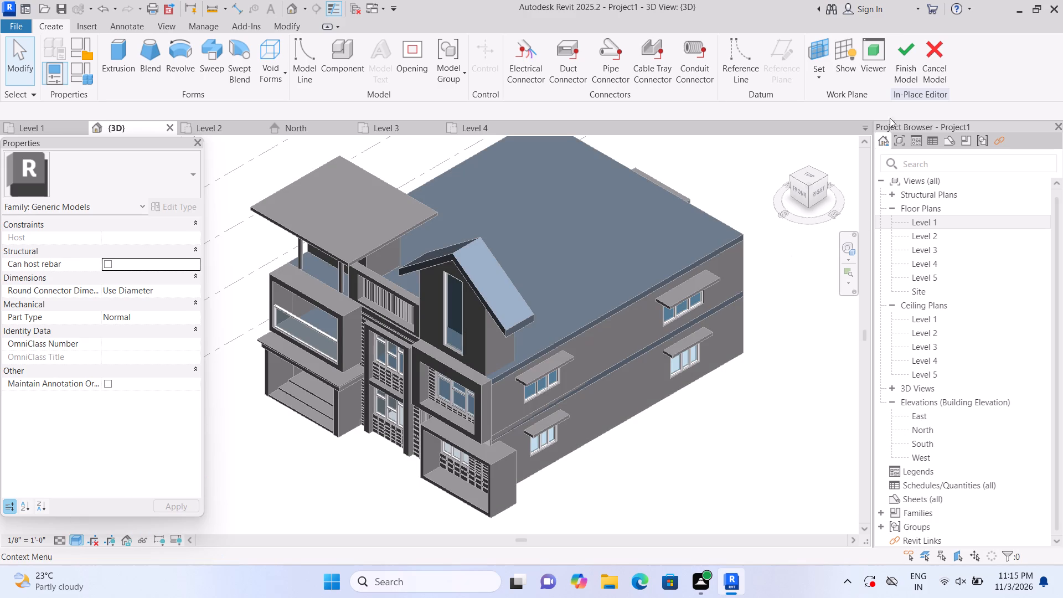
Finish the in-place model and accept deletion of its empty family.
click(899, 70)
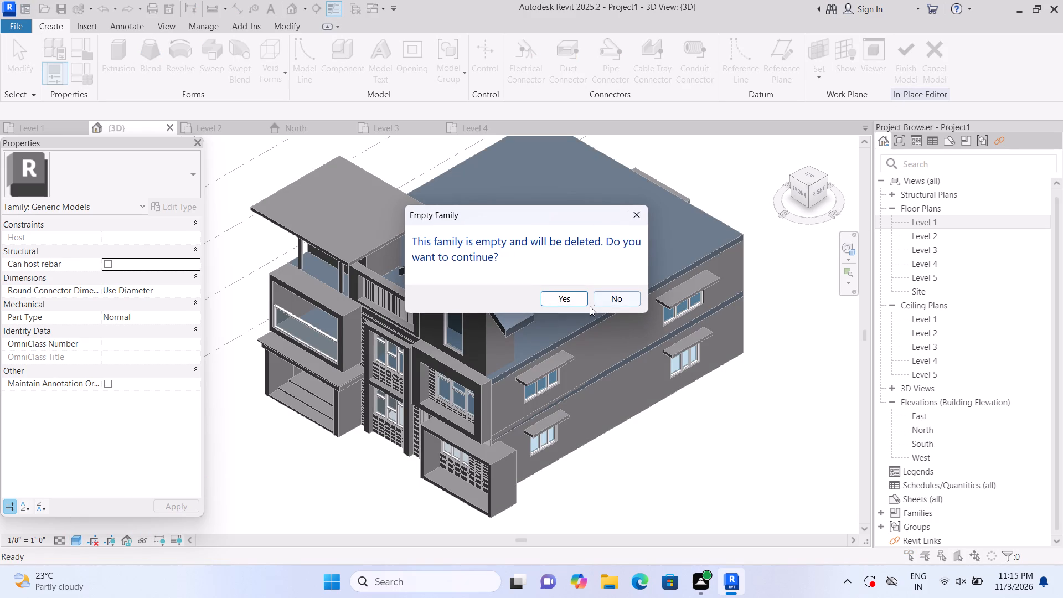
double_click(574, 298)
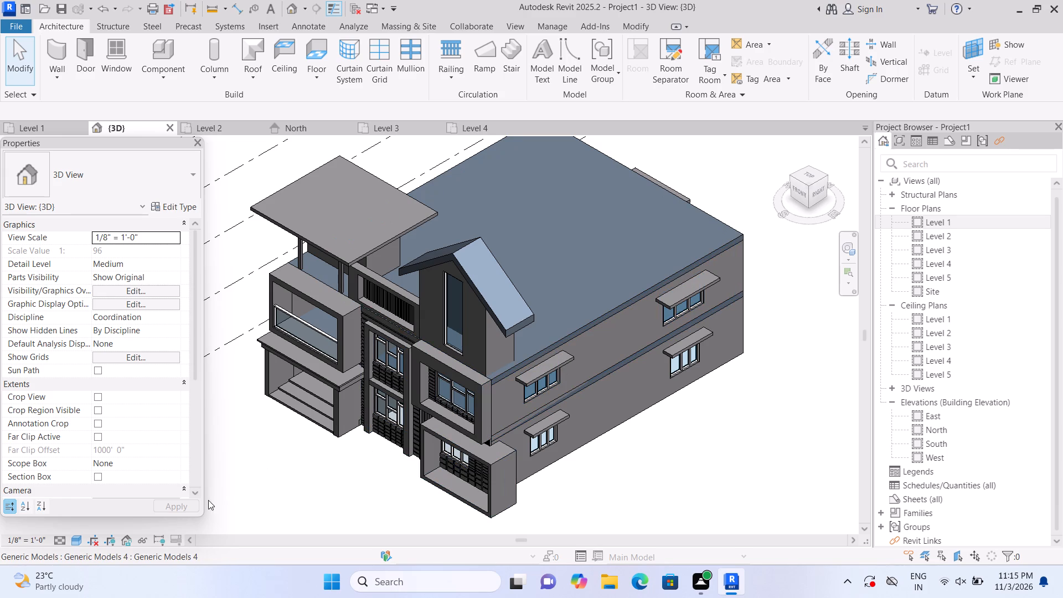
Set the 3D view's visual style to Realistic.
click(80, 539)
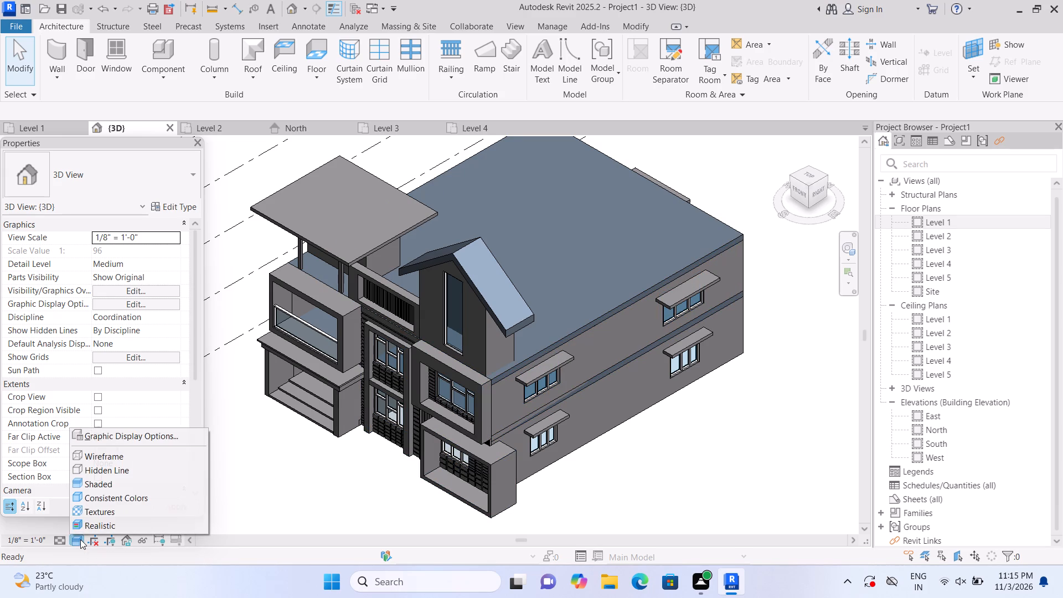
click(123, 520)
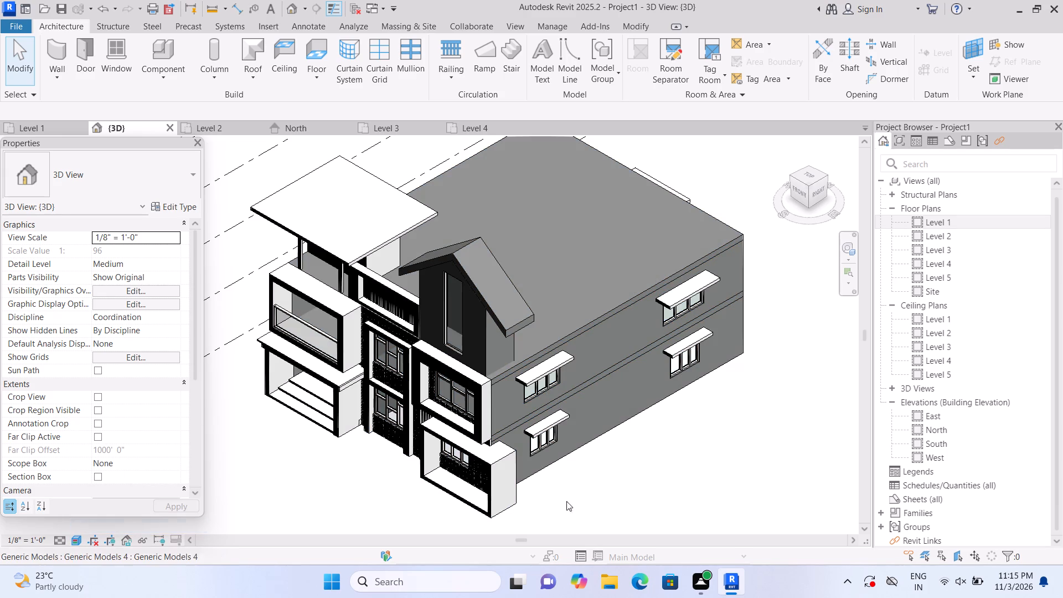
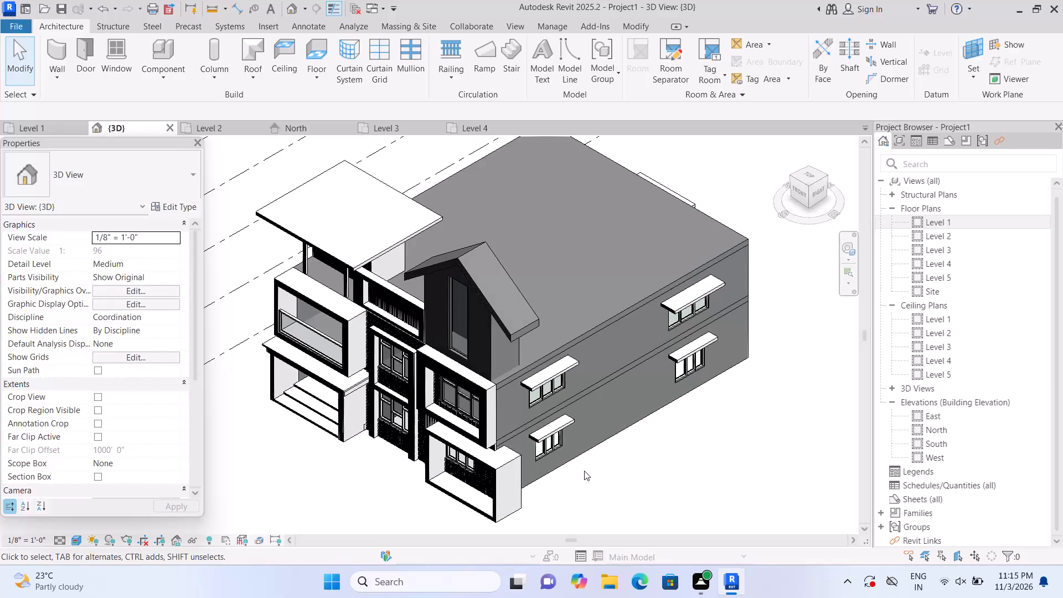
Save the project in the English-Imperial folder as "TWO-STOREY HOUSE PLAN AND ELEVATION.rvt".
middle_drag(593, 457, 662, 477)
scroll(660, 475, up, 2)
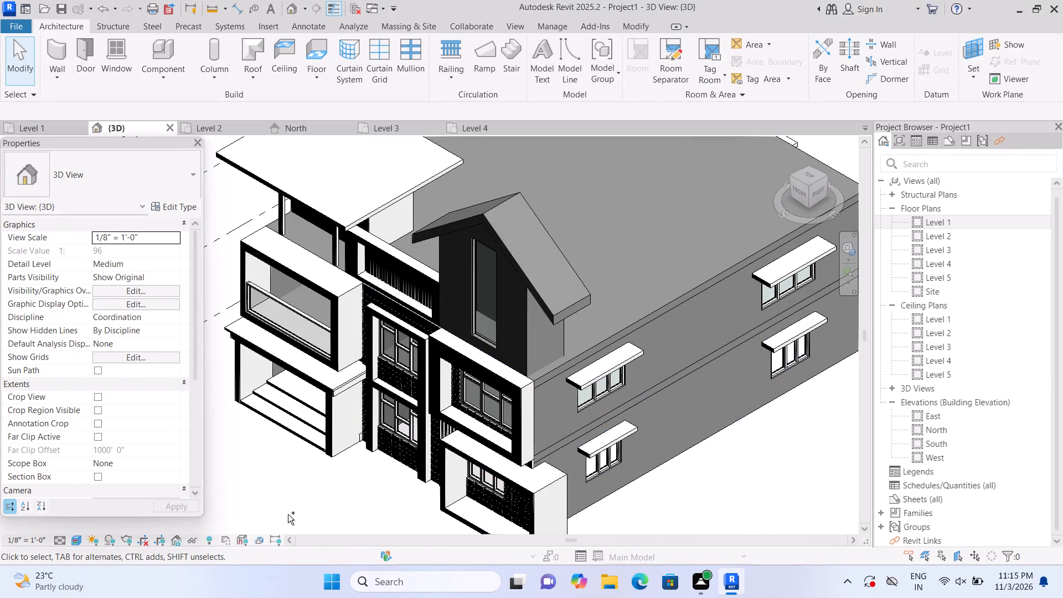
key(ctrl+s)
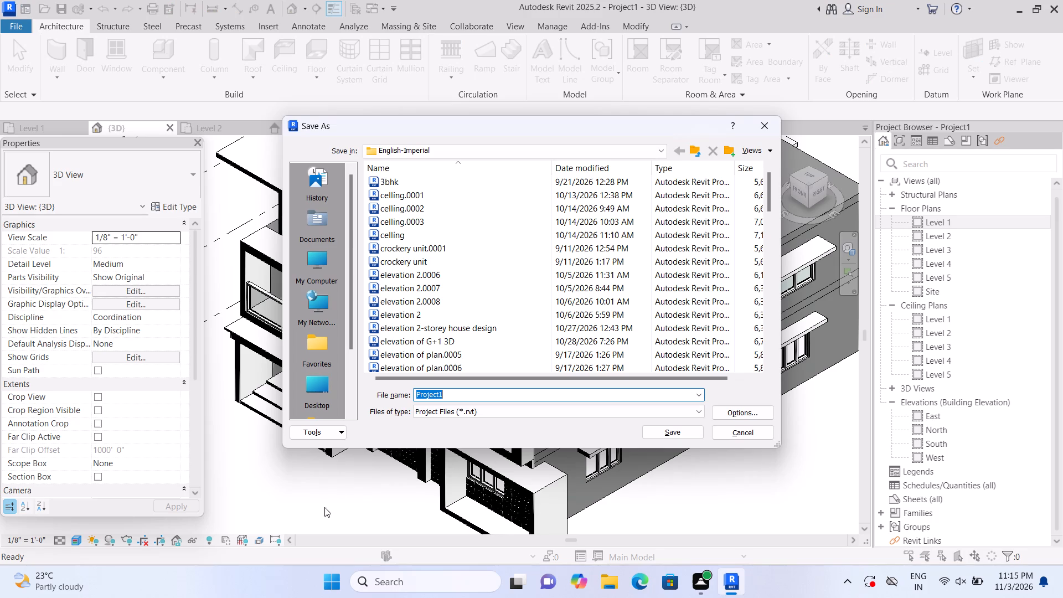
click(515, 396)
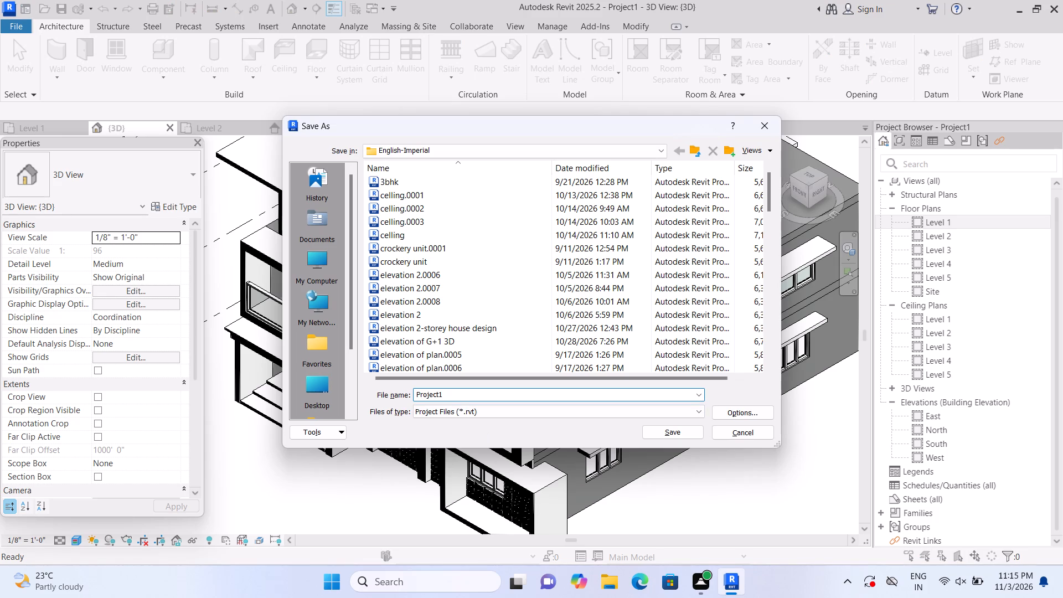
key(BackSpace)
key(BackSpace)
key(BackSpace)
key(BackSpace)
key(BackSpace)
key(BackSpace)
key(BackSpace)
key(BackSpace)
key(BackSpace)
key(BackSpace)
key(BackSpace)
key(BackSpace)
text(TWO)
text(-STORY)
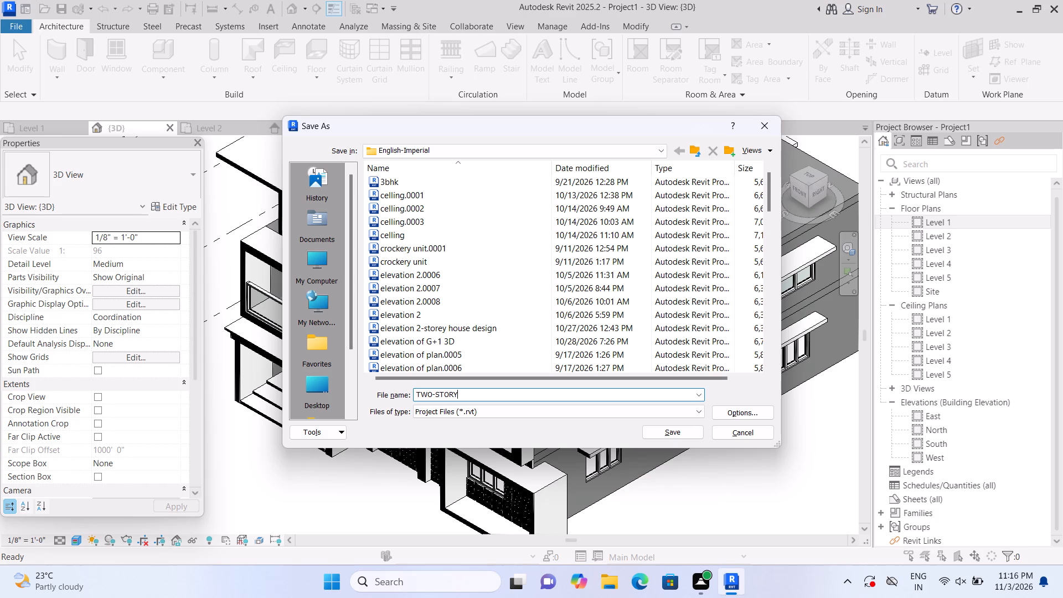
key(BackSpace)
key(e)
key(y)
key(space)
text(HOUSE)
key(space)
text(PLAN A)
text(ND)
key(space)
text(ELEVATION)
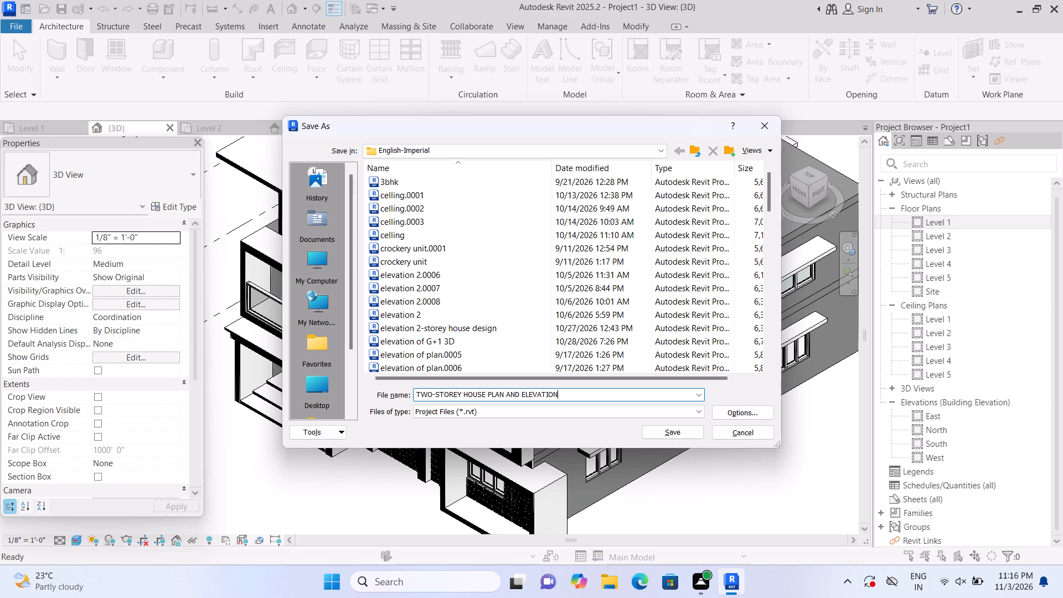
key(period)
text(rvt)
click(679, 432)
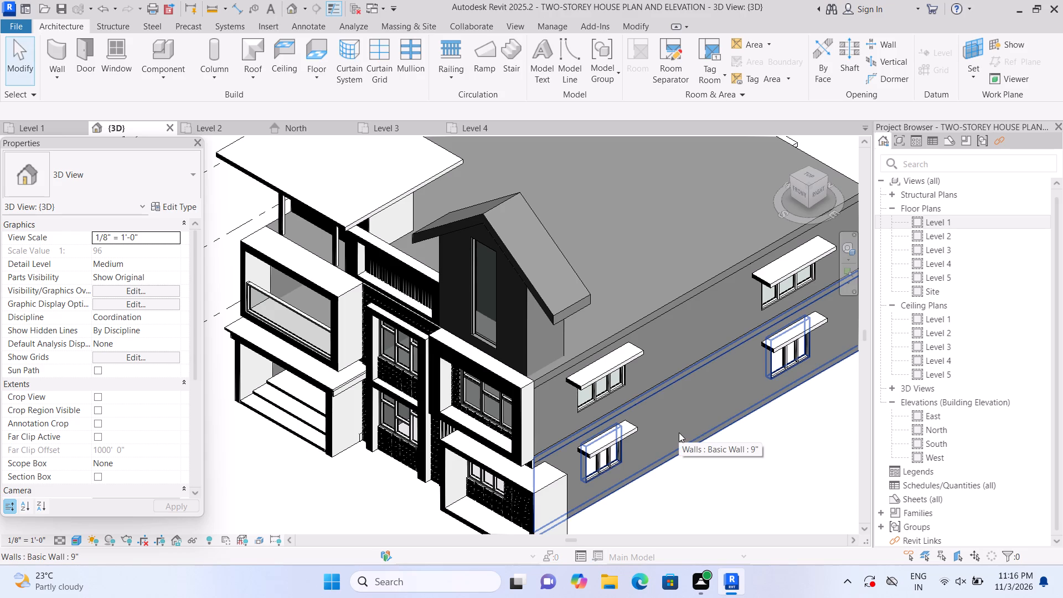
Print the current 3D view with Microsoft Print to PDF, saving it in Documents as "two-storey house design and elevation".
key(ctrl+p)
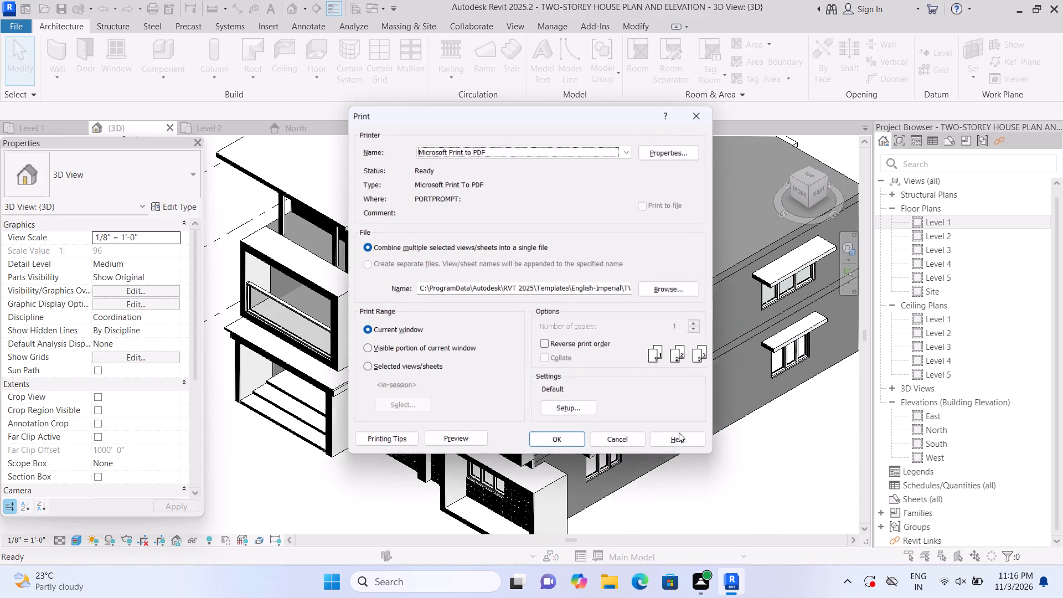
click(561, 442)
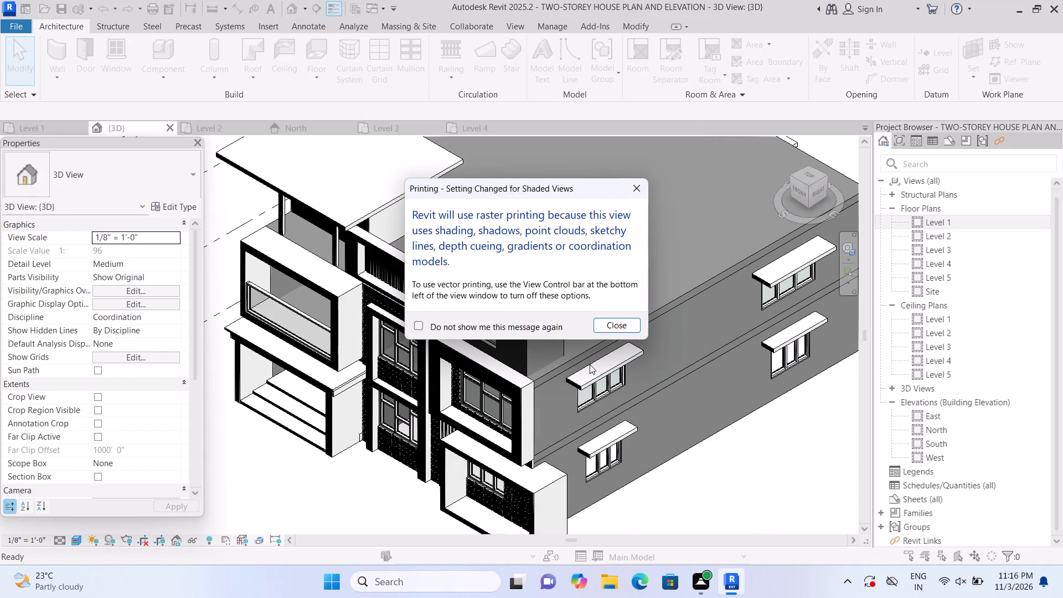
click(617, 323)
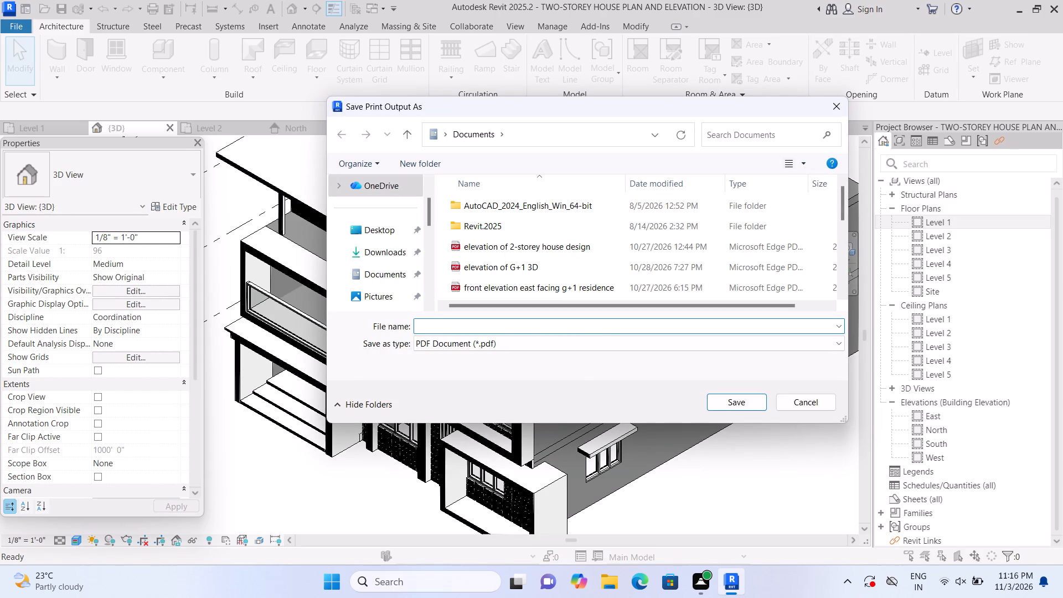
text(two)
text(-story)
key(BackSpace)
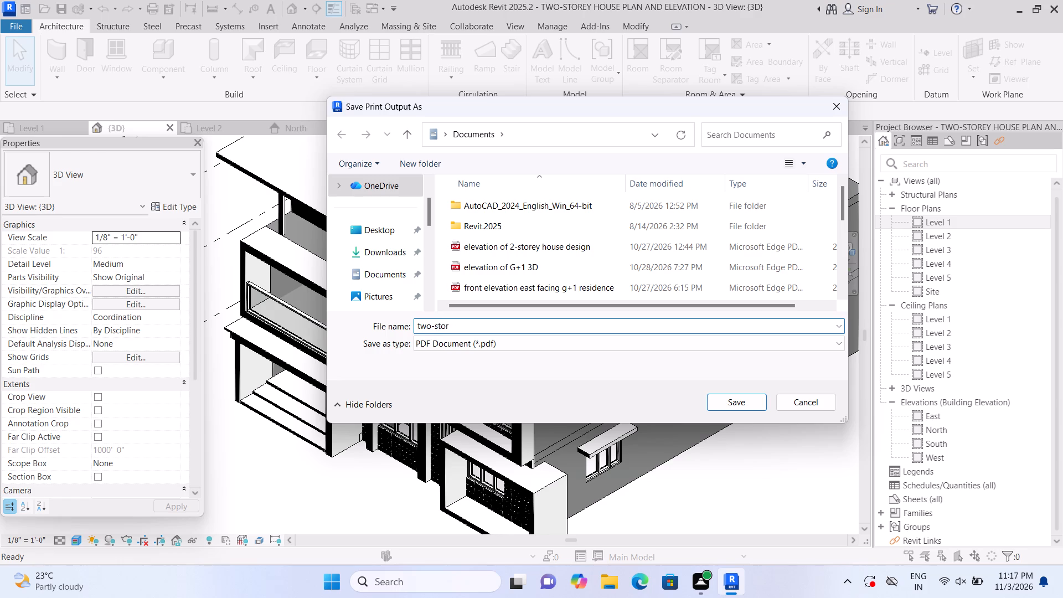
key(e)
key(y)
key(space)
text(house)
key(space)
text(des)
key(i)
text(gn)
key(space)
text(am)
key(BackSpace)
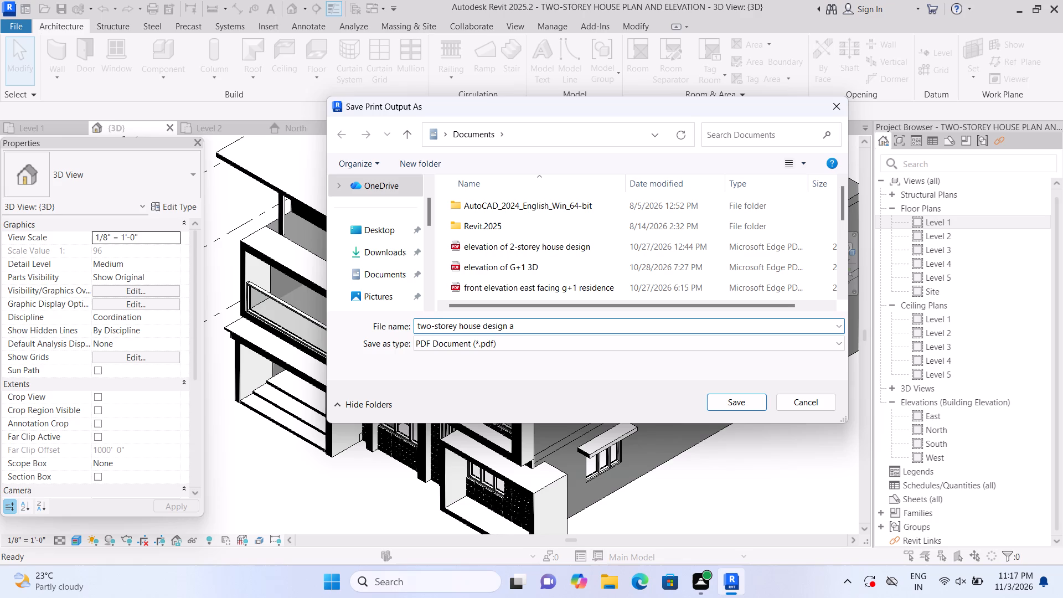
text(nd)
key(space)
text(elevation)
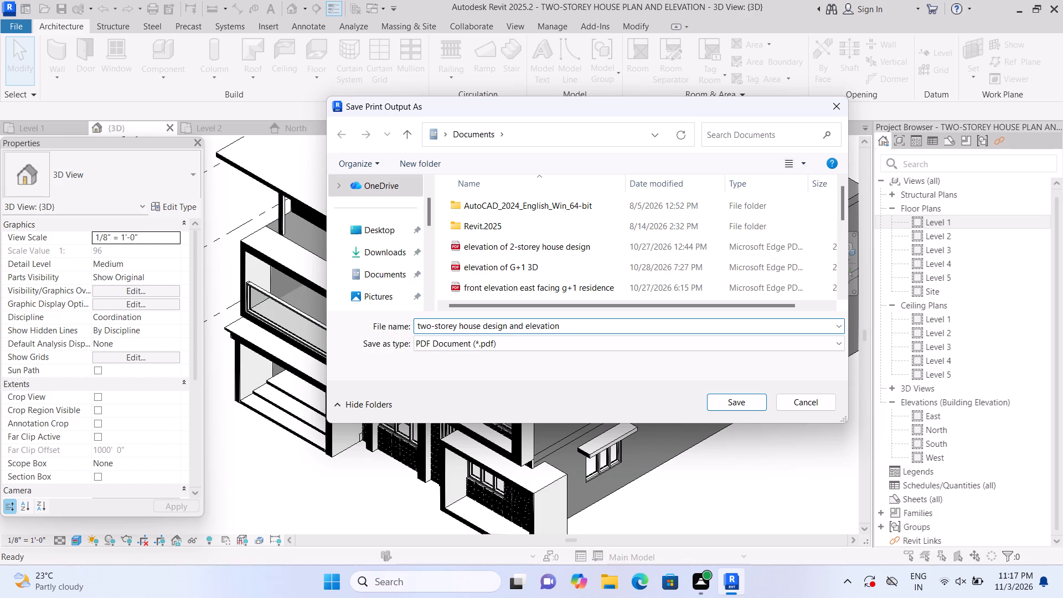
click(720, 404)
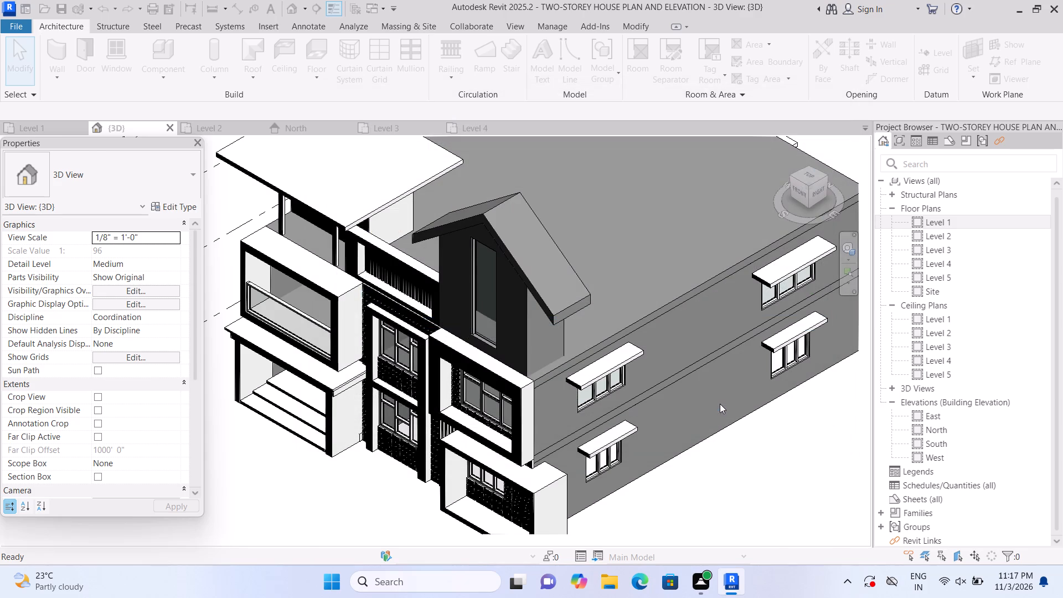